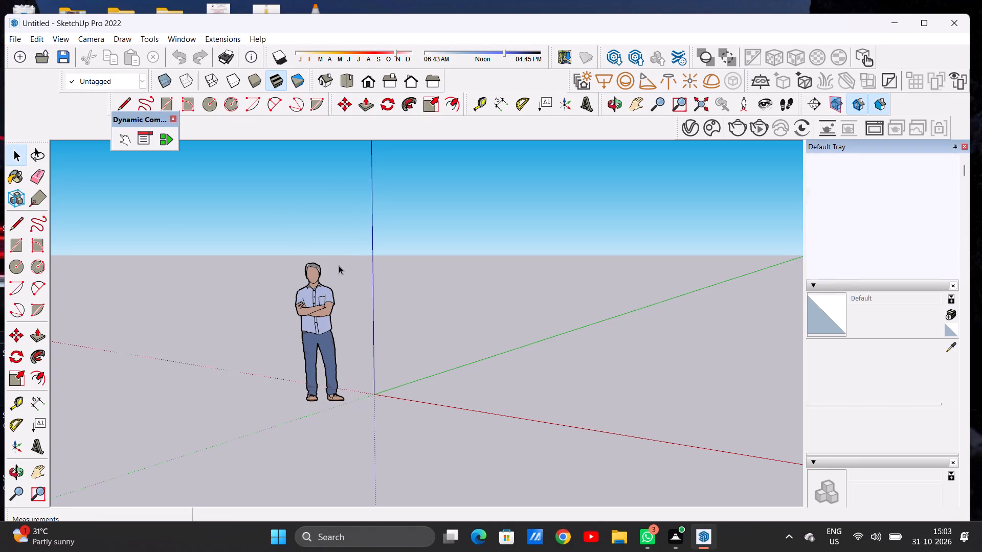
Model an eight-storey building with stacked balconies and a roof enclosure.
In the top view, draw a 20' by 60' rectangle on the ground plane near the origin.
left_click(342, 83)
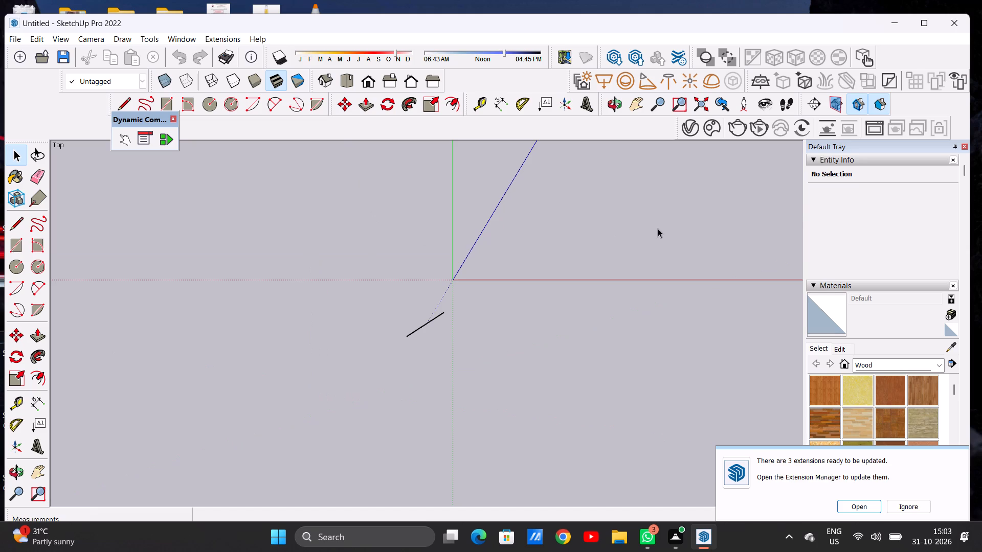
scroll(728, 215, "up", 5)
scroll(728, 215, "down", 1)
scroll(728, 215, "up", 3)
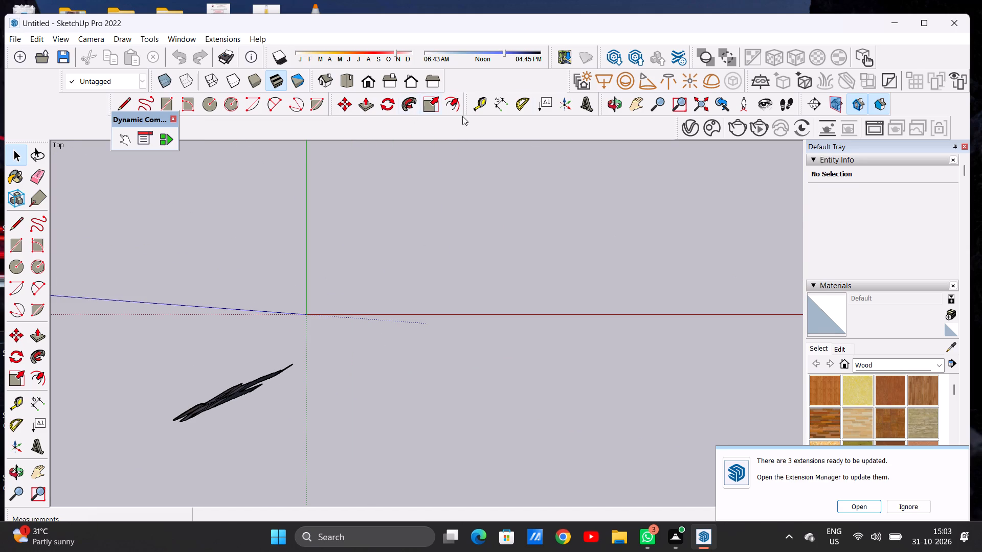
left_click(636, 106)
left_click_drag(675, 198, 555, 358)
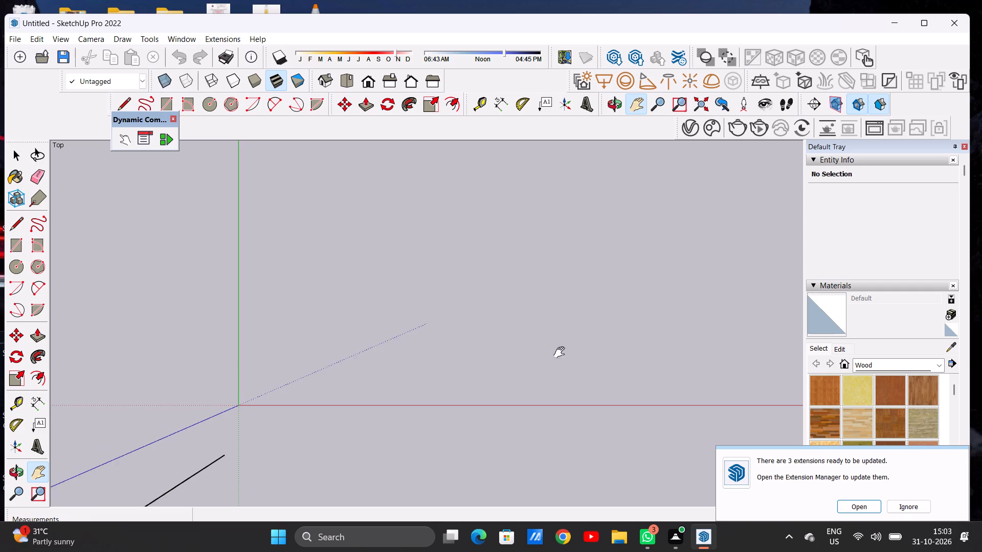
left_click_drag(626, 294, 466, 329)
left_click_drag(537, 272, 441, 341)
left_click_drag(446, 274, 448, 293)
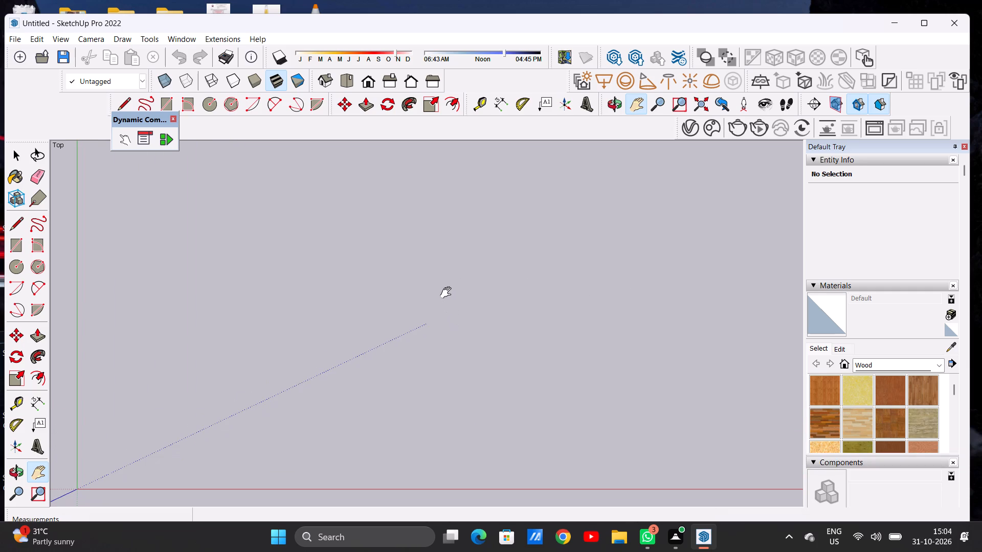
key("space")
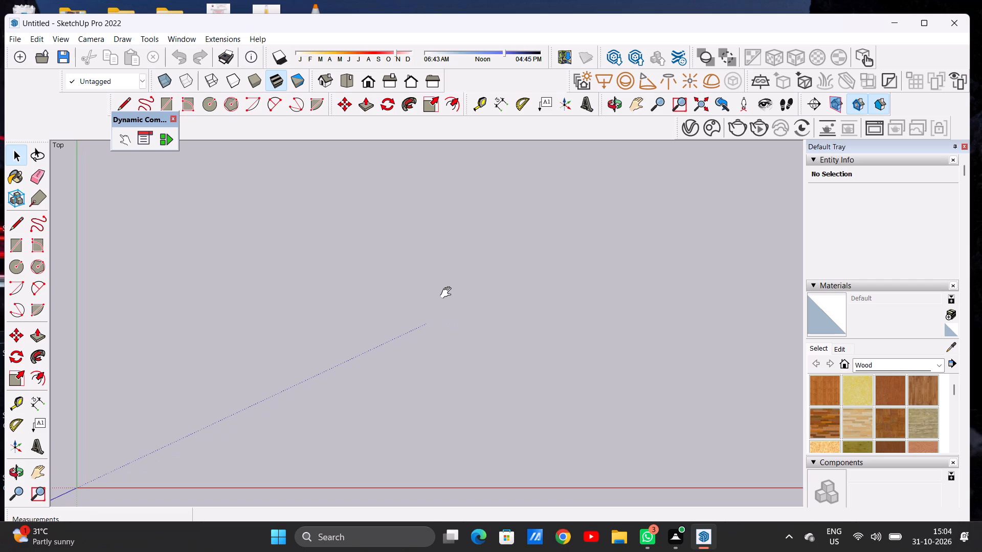
key("r")
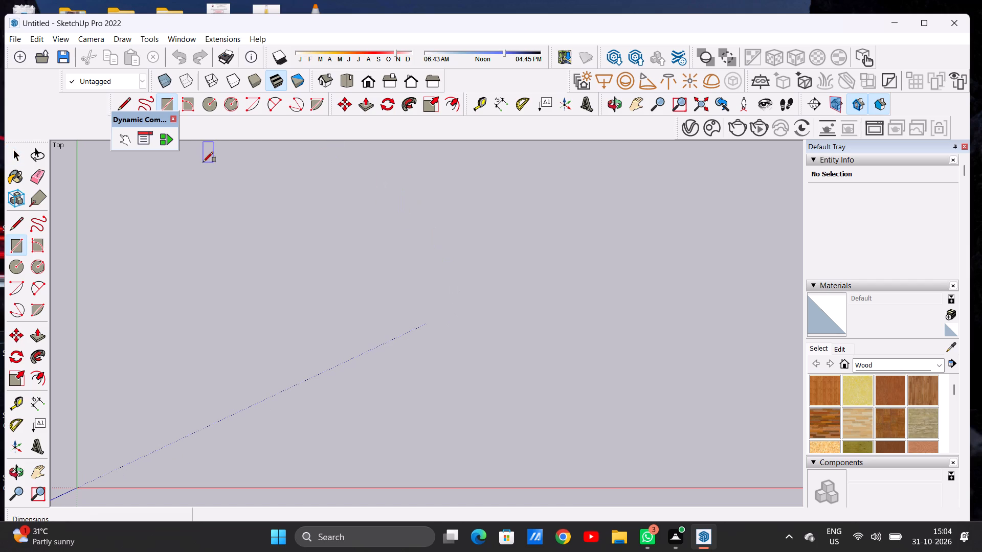
left_click(199, 145)
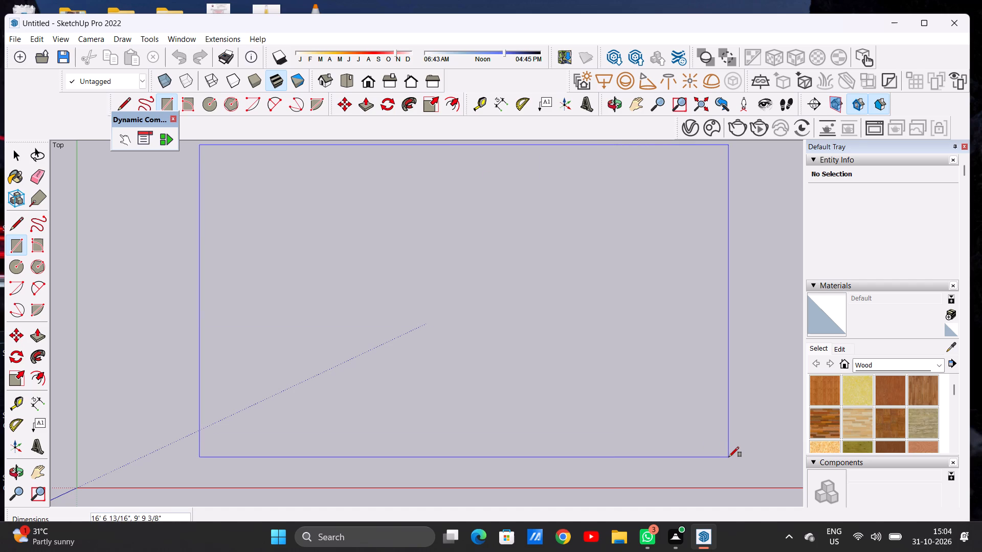
type("20',")
key("6")
key("0")
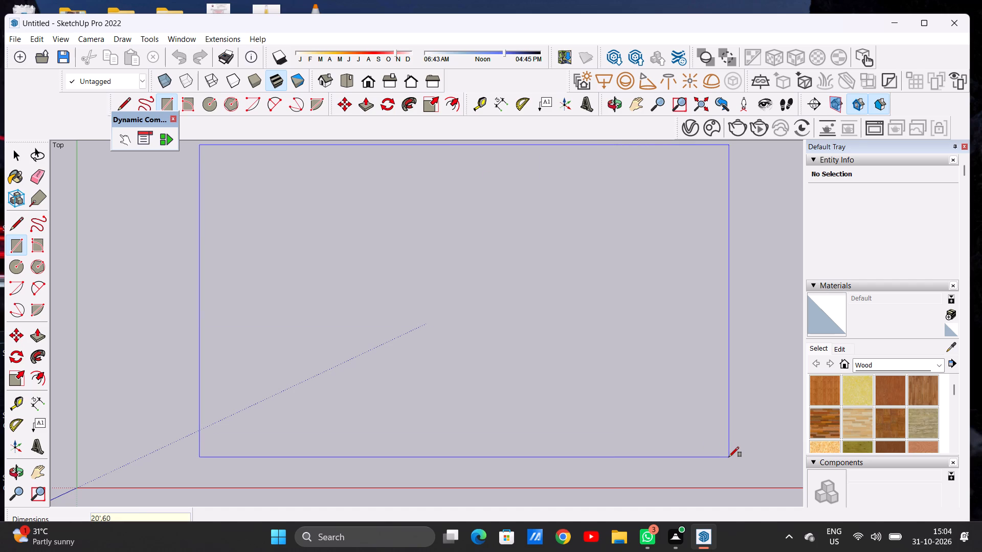
key("apostrophe")
key("Return")
key("space")
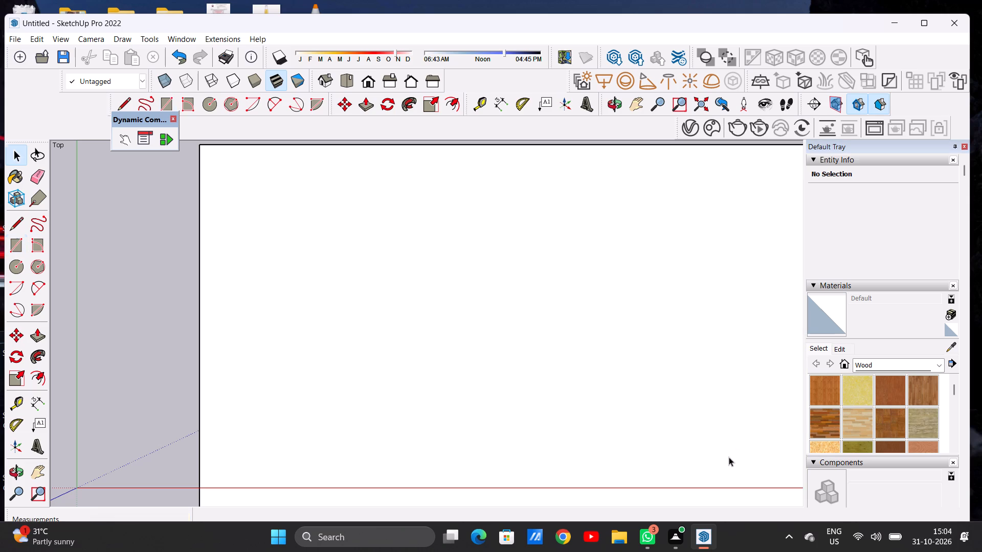
Move the whole rectangle, face and edges, about 260' away from the origin into the area between the positive red and green axes.
scroll(401, 377, "down", 4)
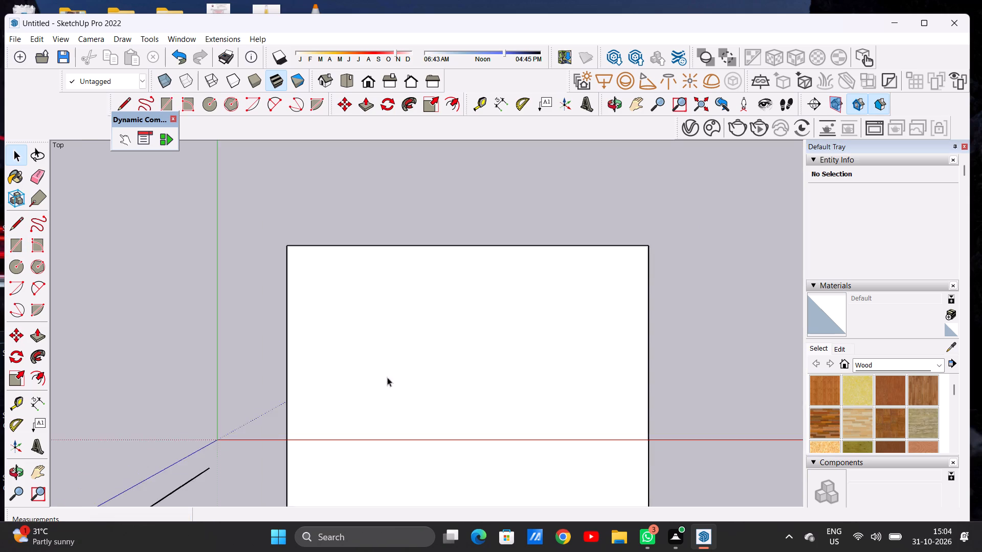
scroll(387, 377, "down", 20)
scroll(387, 377, "down", 5)
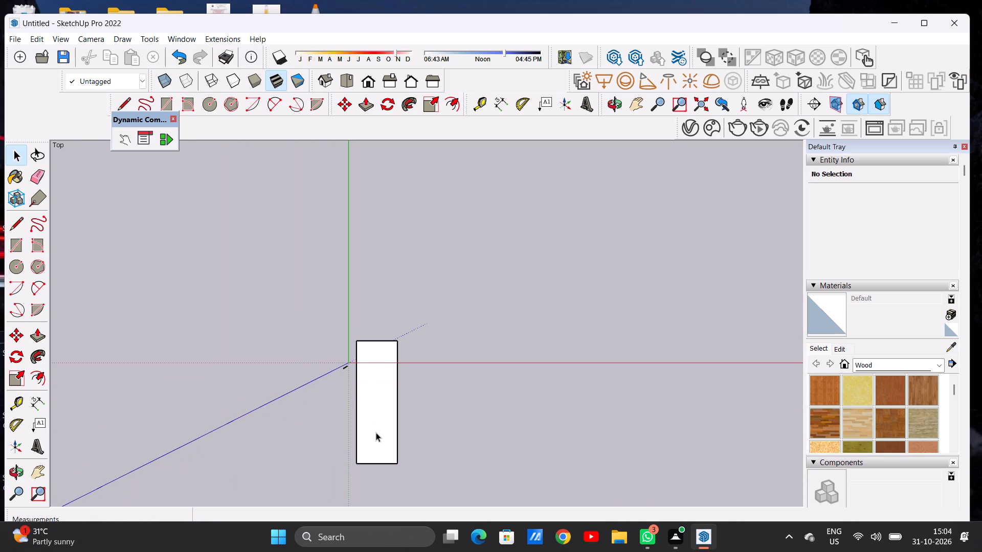
scroll(376, 432, "up", 7)
scroll(376, 432, "down", 1)
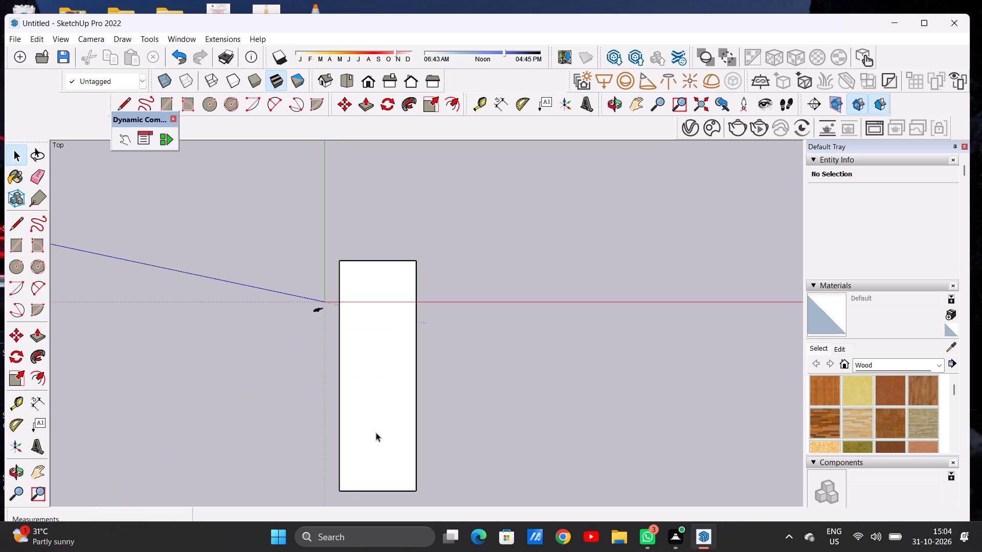
scroll(376, 432, "up", 1)
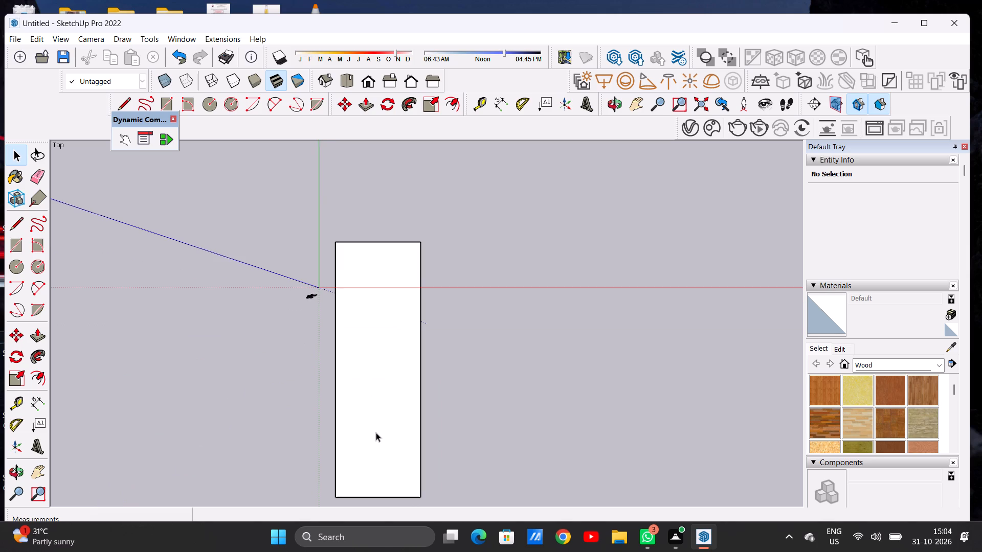
scroll(376, 432, "down", 6)
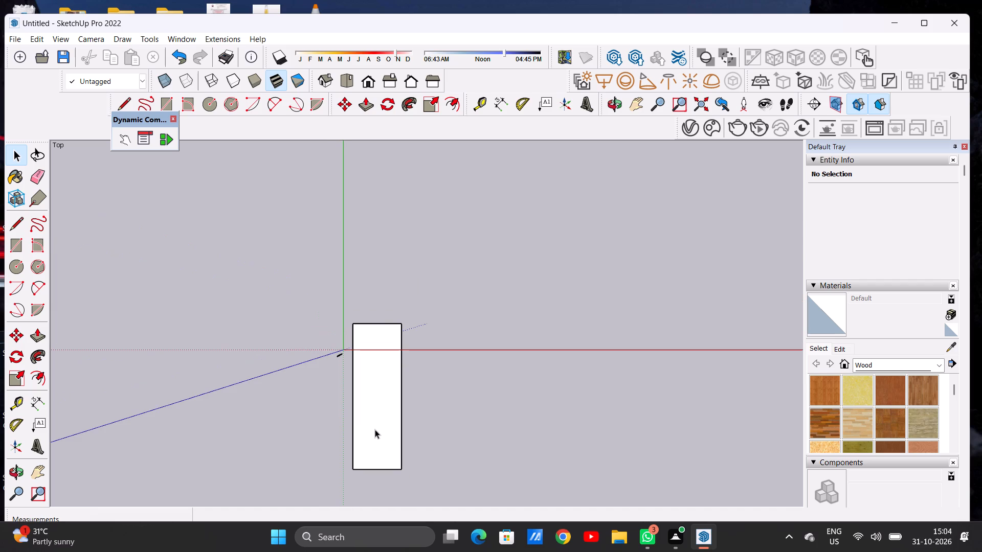
scroll(348, 418, "down", 13)
scroll(366, 417, "up", 15)
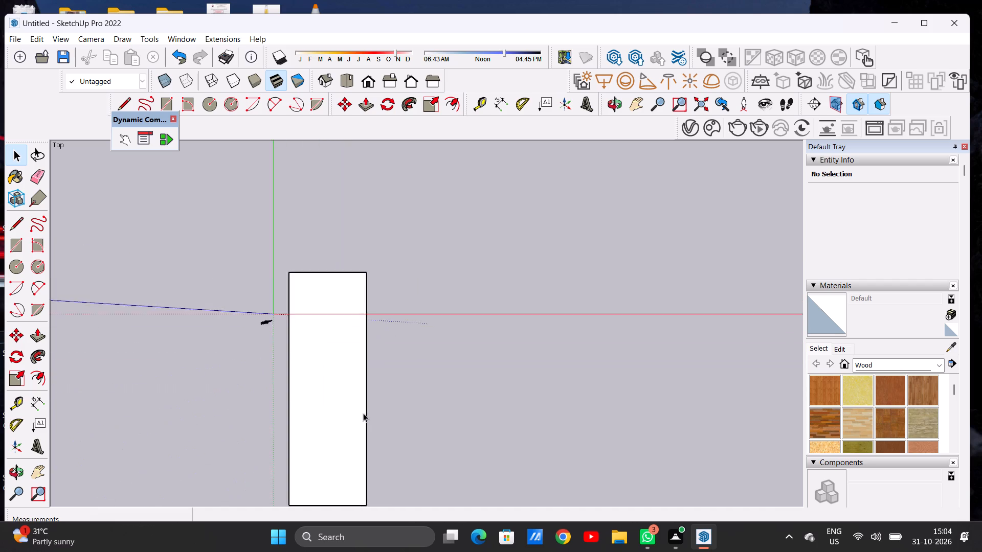
scroll(363, 413, "up", 5)
double_click(354, 416)
scroll(345, 420, "down", 12)
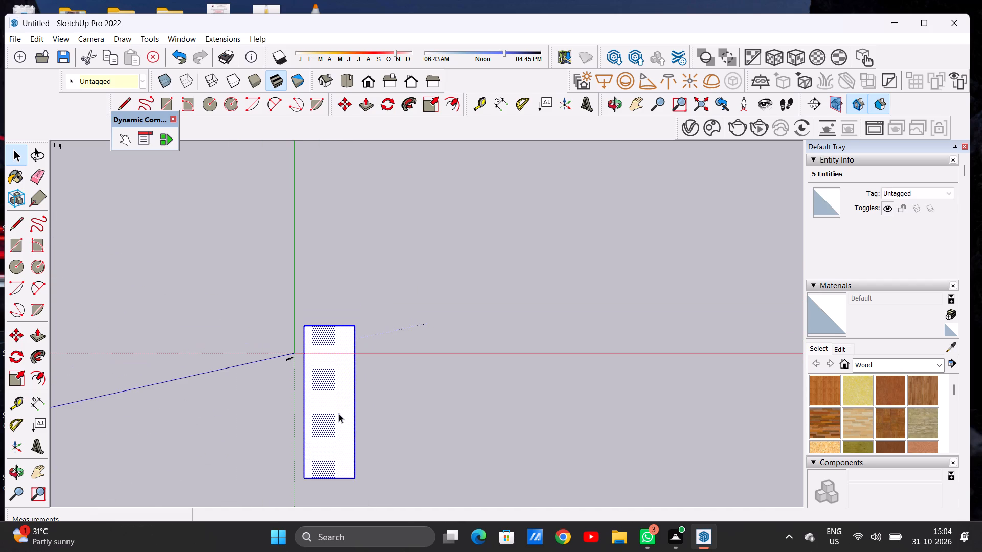
key("m")
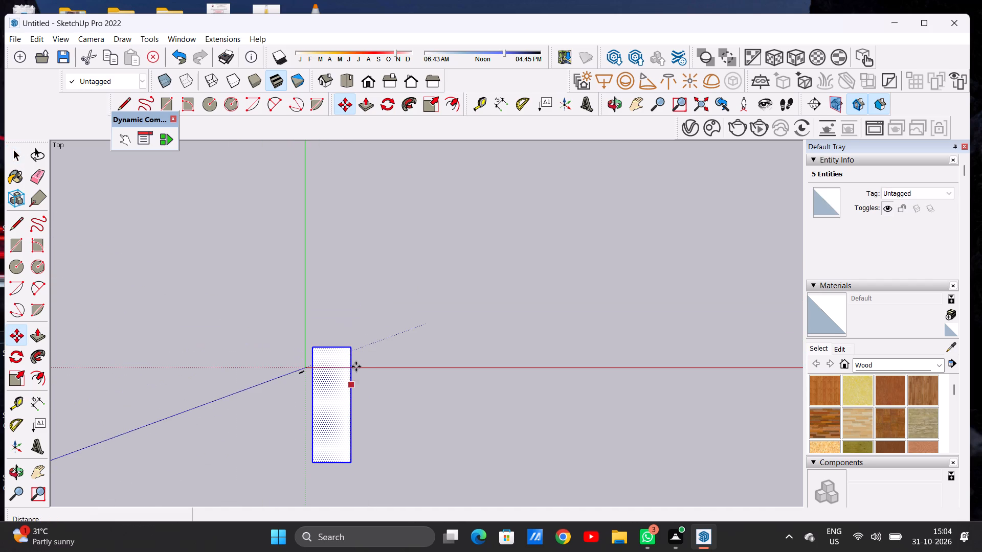
left_click(348, 351)
scroll(312, 306, "down", 7)
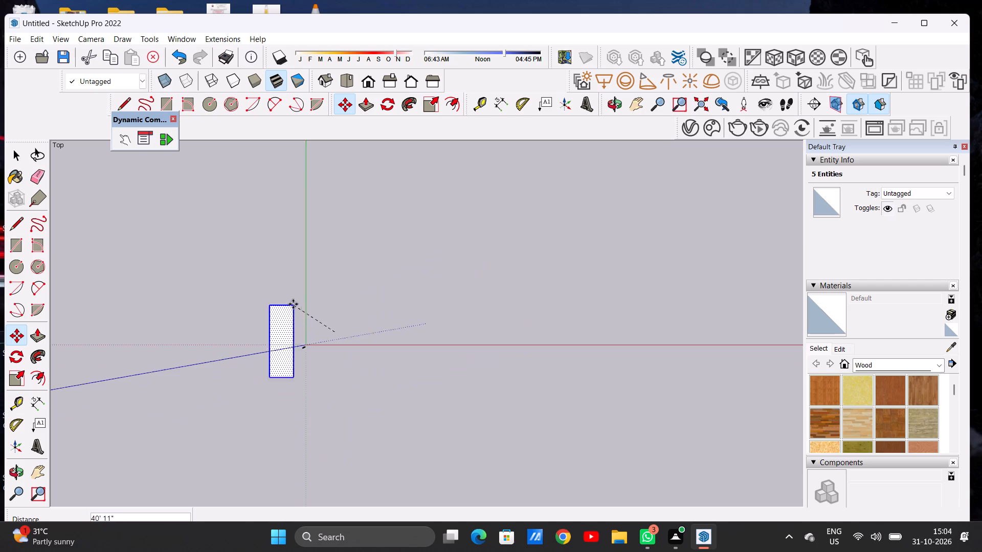
scroll(293, 304, "down", 5)
left_click(465, 256)
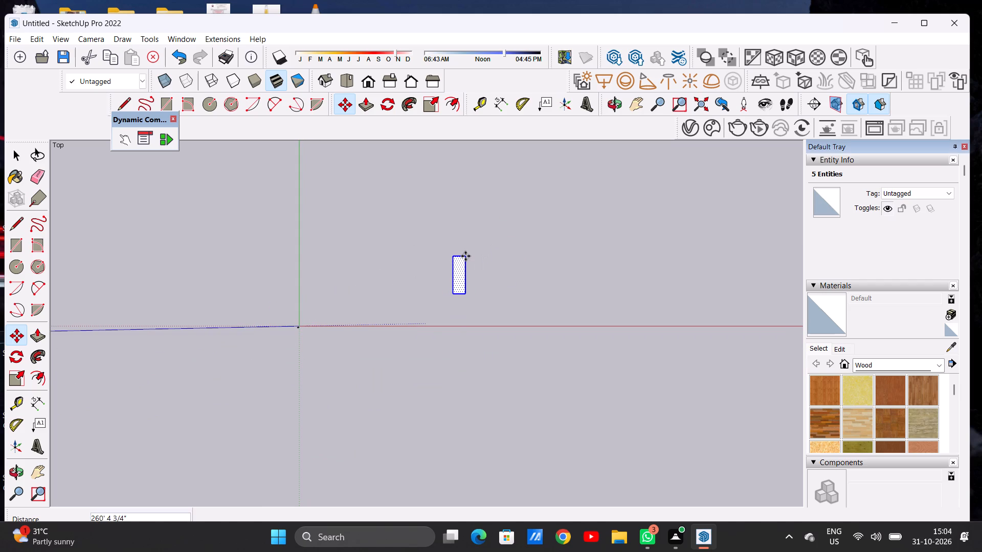
key("space")
left_click(549, 270)
Rotate the whole rectangle 90 degrees counterclockwise about its near-left corner, laying its long side along the red direction, and clear the selection.
scroll(445, 273, "up", 7)
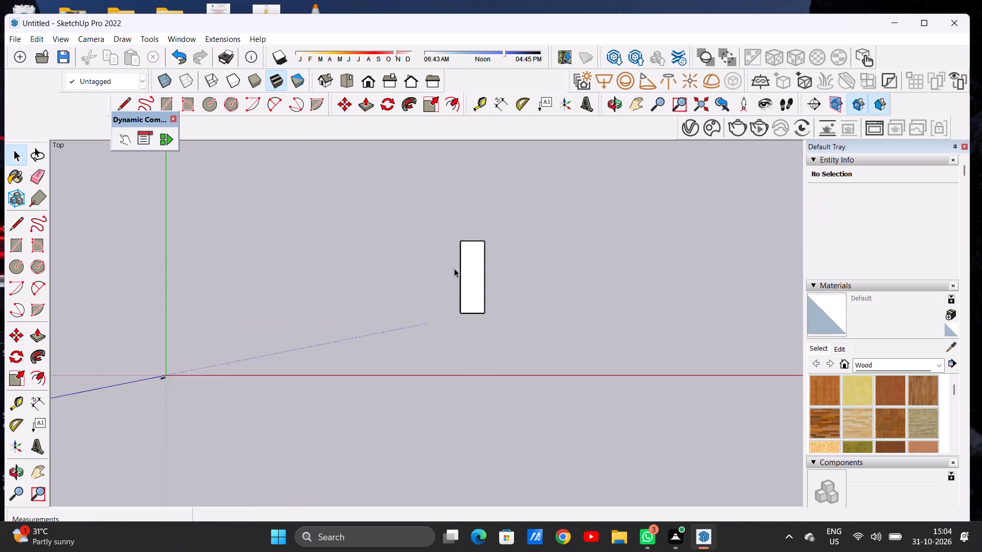
scroll(454, 268, "up", 2)
scroll(454, 268, "down", 1)
scroll(454, 268, "up", 5)
middle_click_drag(477, 355, 479, 196)
middle_click_drag(517, 377, 466, 286)
scroll(526, 350, "down", 4)
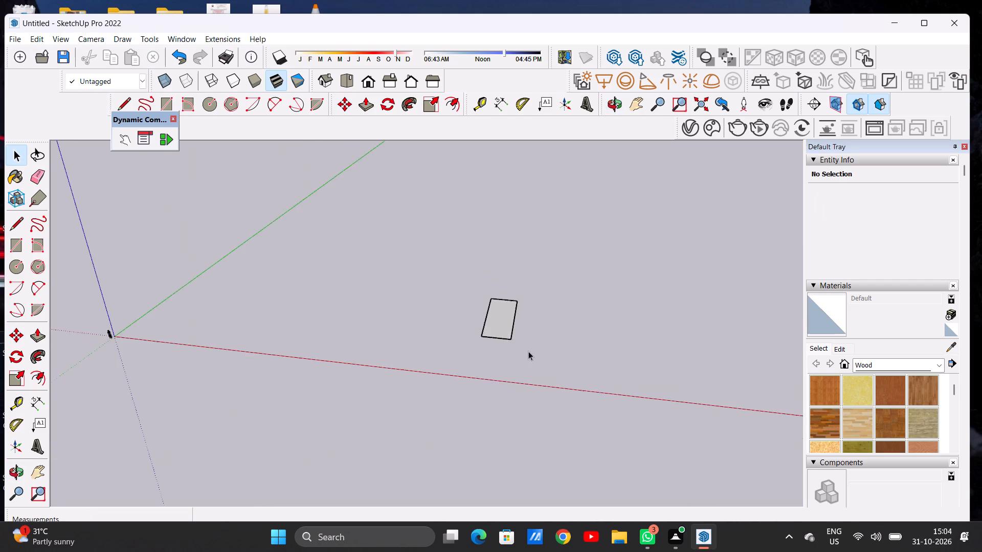
scroll(528, 351, "down", 9)
middle_click_drag(495, 351, 527, 218)
middle_click(526, 213)
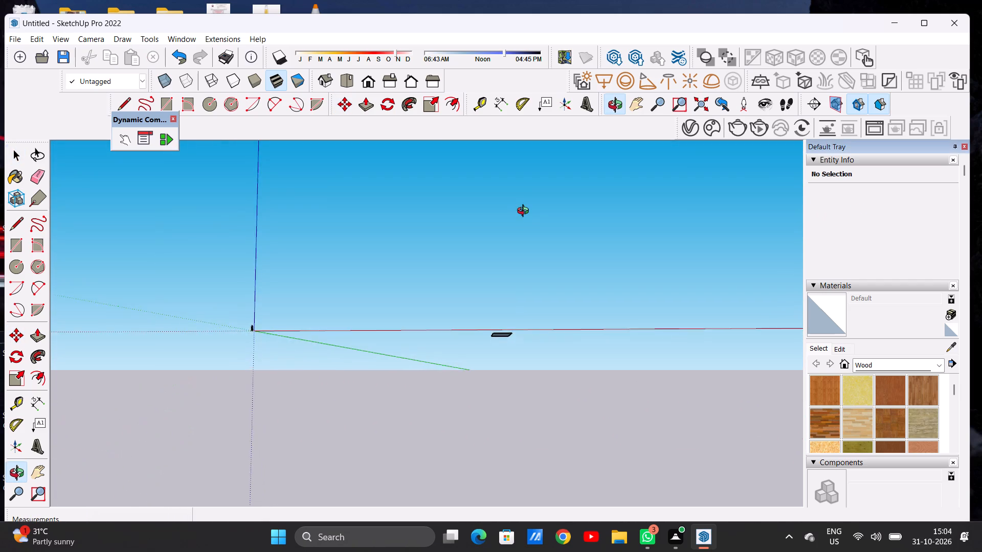
middle_click_drag(525, 212, 502, 378)
scroll(502, 367, "down", 7)
middle_click_drag(485, 354, 486, 492)
middle_click_drag(429, 350, 434, 421)
scroll(438, 396, "up", 19)
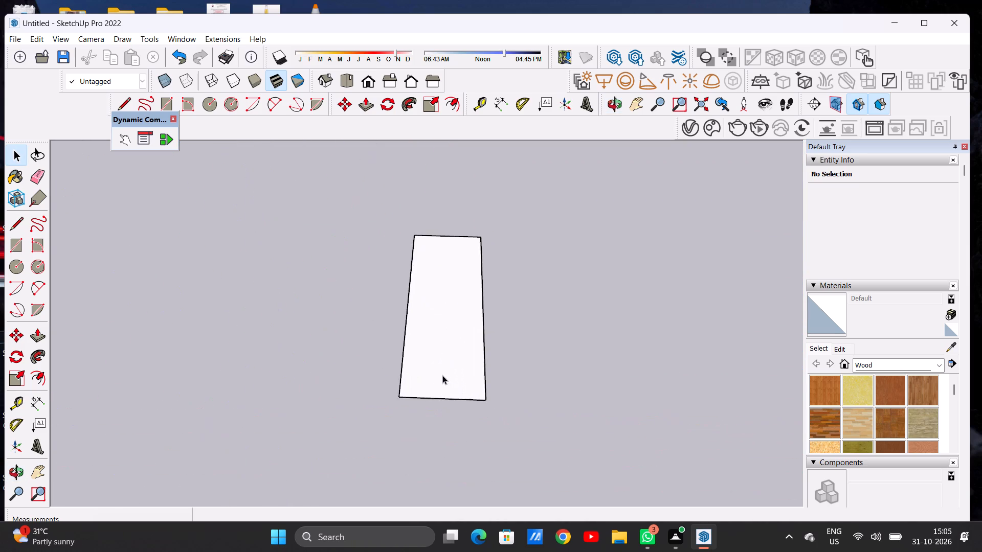
scroll(442, 375, "up", 6)
double_click(437, 372)
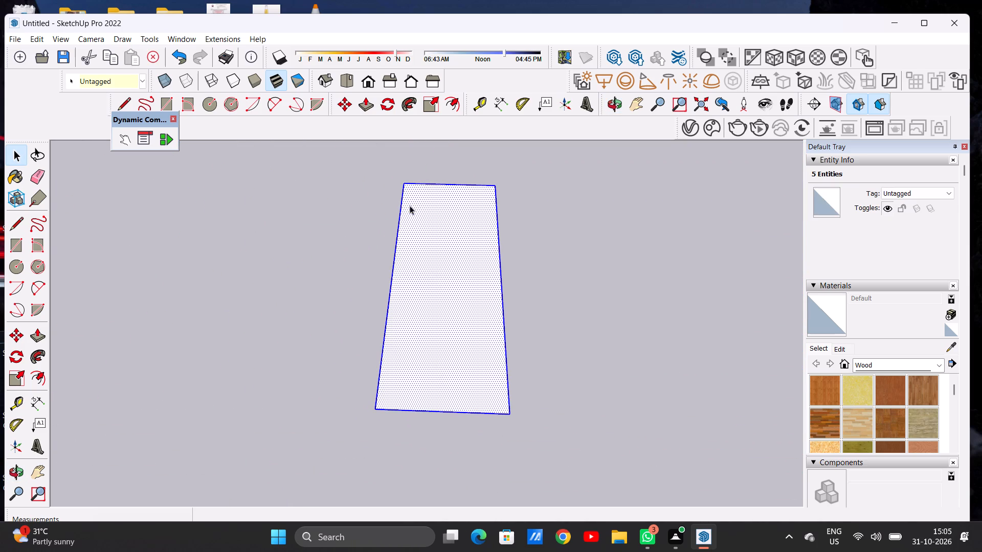
left_click(392, 110)
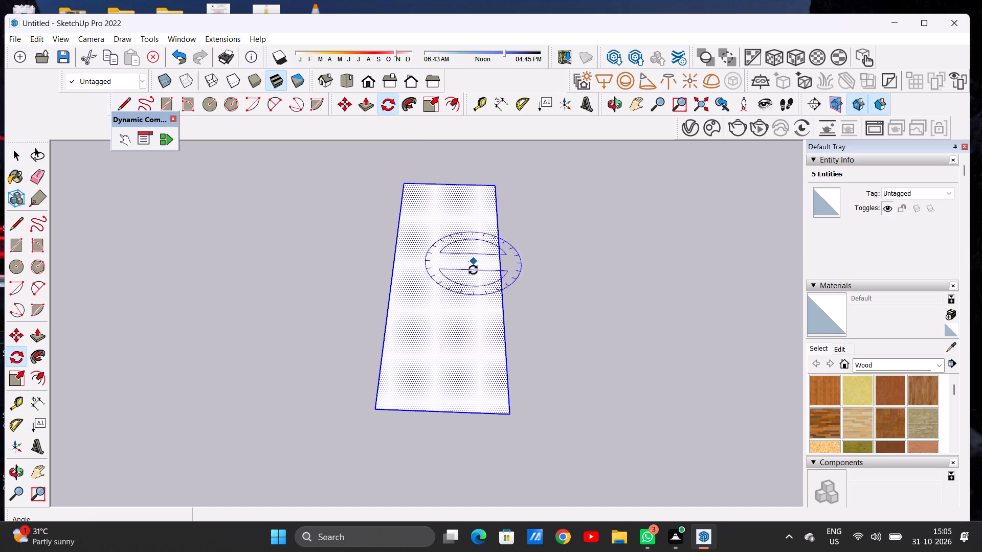
left_click(378, 409)
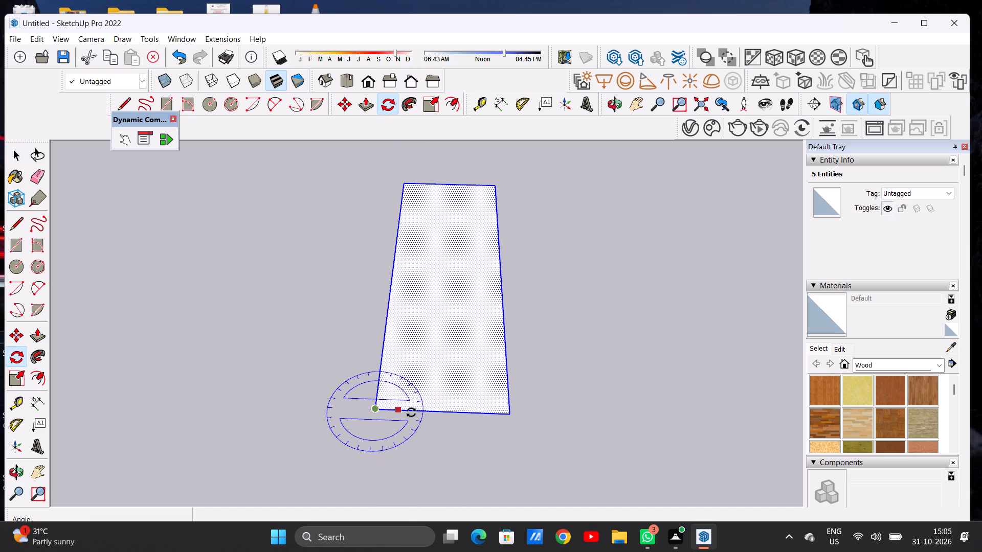
left_click(510, 416)
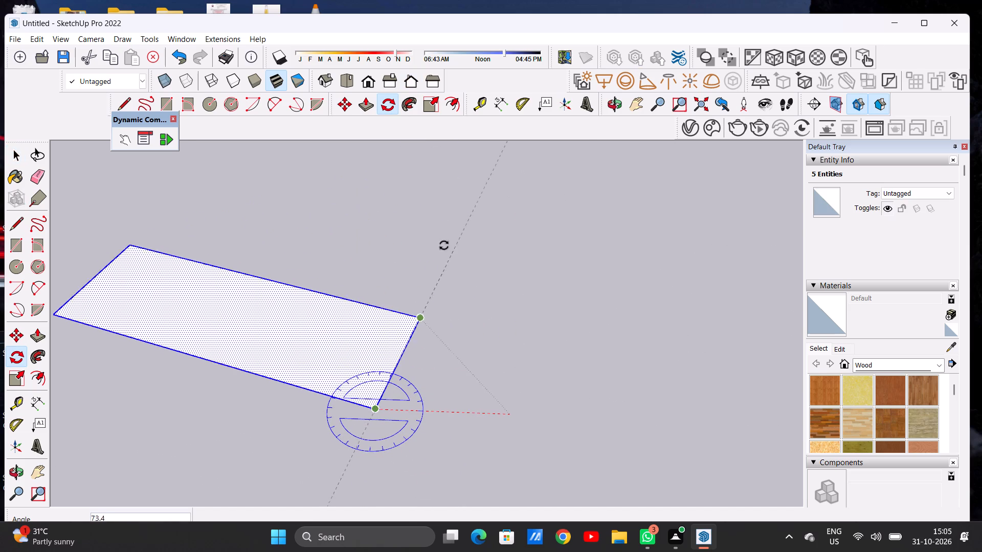
left_click(394, 255)
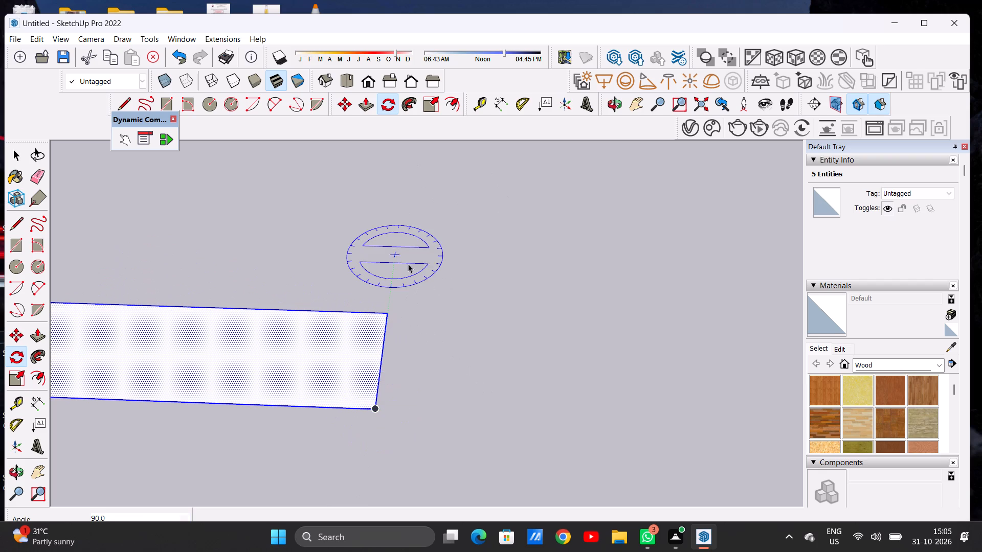
key("space")
scroll(715, 332, "down", 14)
scroll(490, 372, "up", 4)
middle_click_drag(425, 315, 432, 392)
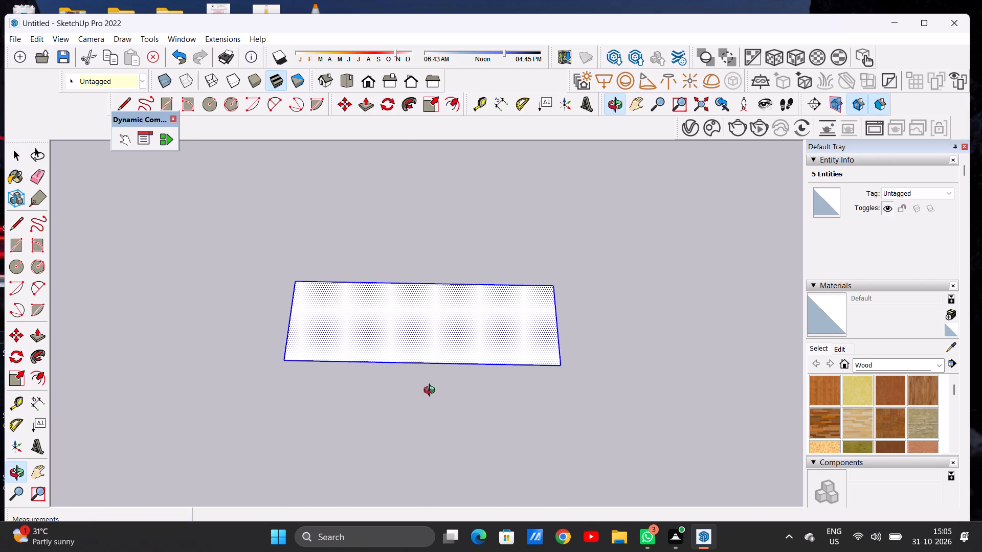
middle_click_drag(432, 392, 434, 423)
scroll(434, 423, "up", 1)
left_click(434, 423)
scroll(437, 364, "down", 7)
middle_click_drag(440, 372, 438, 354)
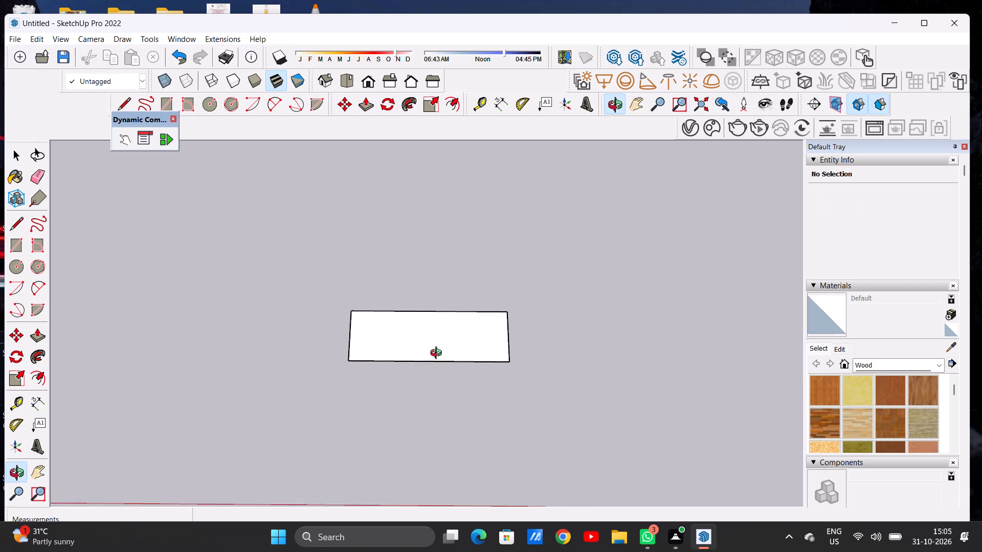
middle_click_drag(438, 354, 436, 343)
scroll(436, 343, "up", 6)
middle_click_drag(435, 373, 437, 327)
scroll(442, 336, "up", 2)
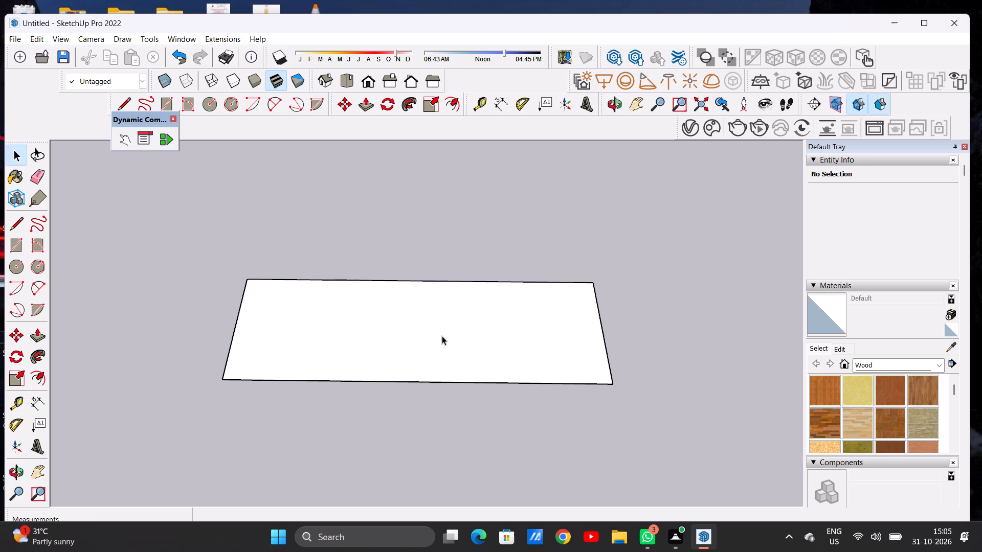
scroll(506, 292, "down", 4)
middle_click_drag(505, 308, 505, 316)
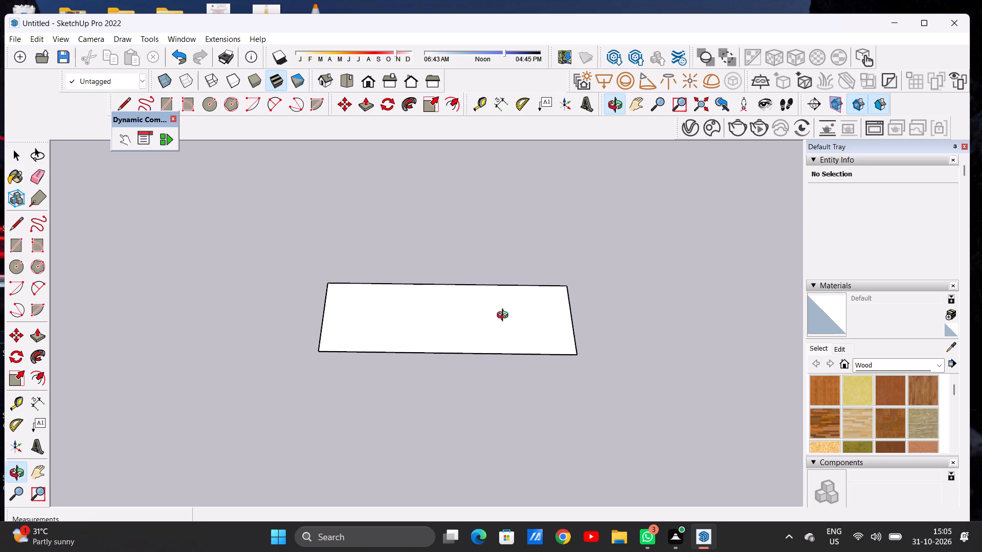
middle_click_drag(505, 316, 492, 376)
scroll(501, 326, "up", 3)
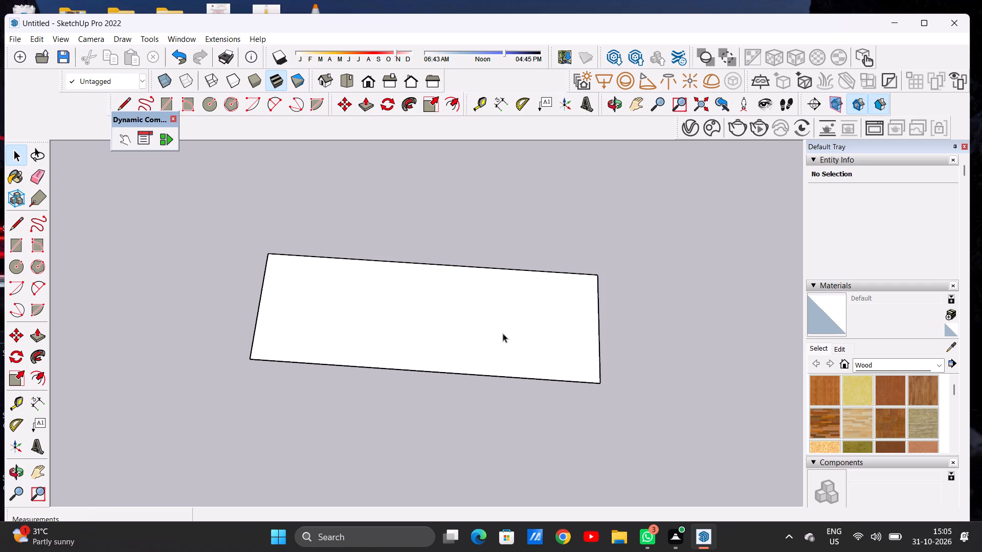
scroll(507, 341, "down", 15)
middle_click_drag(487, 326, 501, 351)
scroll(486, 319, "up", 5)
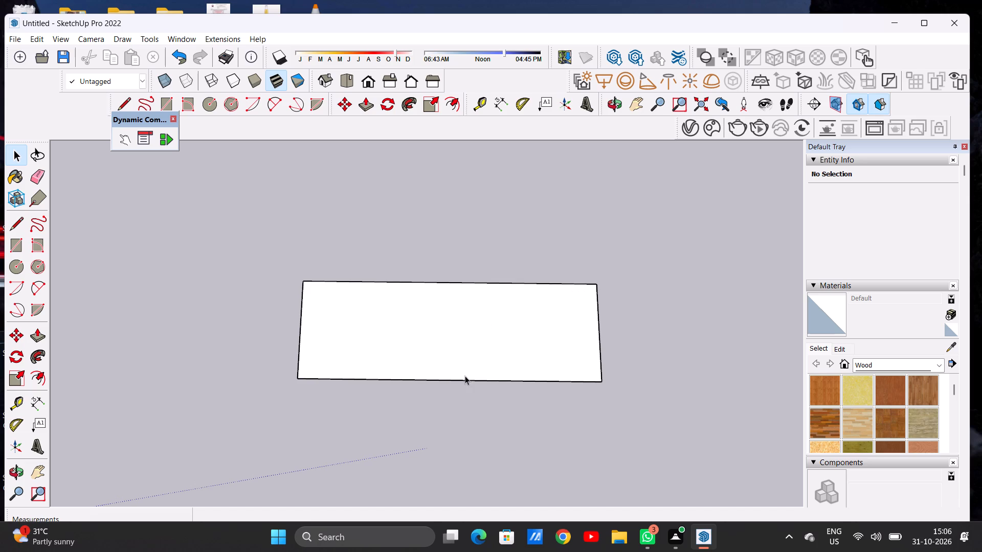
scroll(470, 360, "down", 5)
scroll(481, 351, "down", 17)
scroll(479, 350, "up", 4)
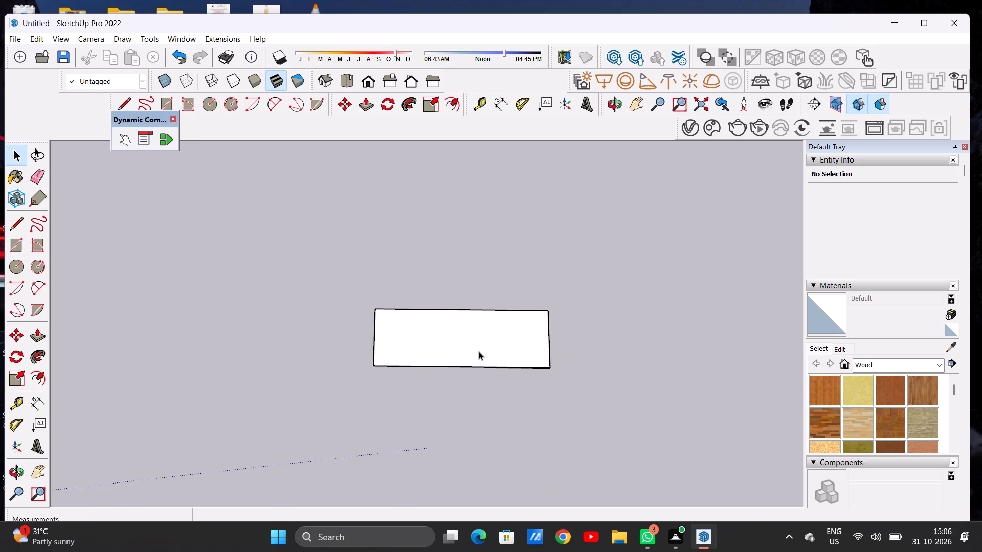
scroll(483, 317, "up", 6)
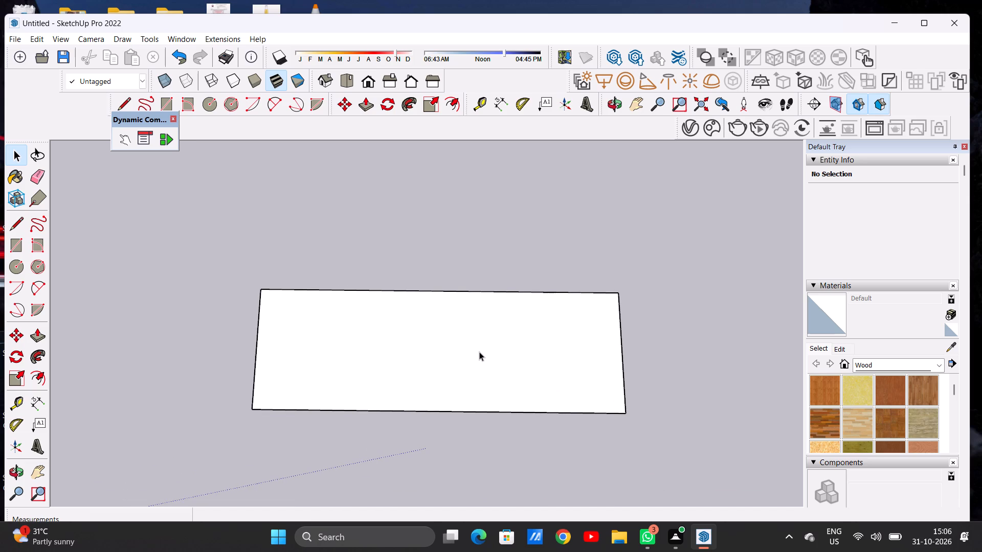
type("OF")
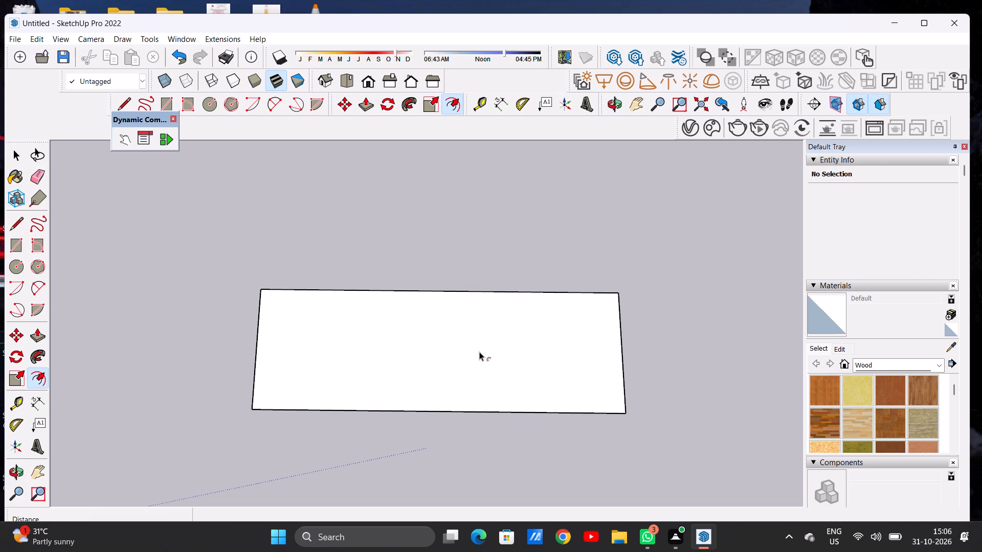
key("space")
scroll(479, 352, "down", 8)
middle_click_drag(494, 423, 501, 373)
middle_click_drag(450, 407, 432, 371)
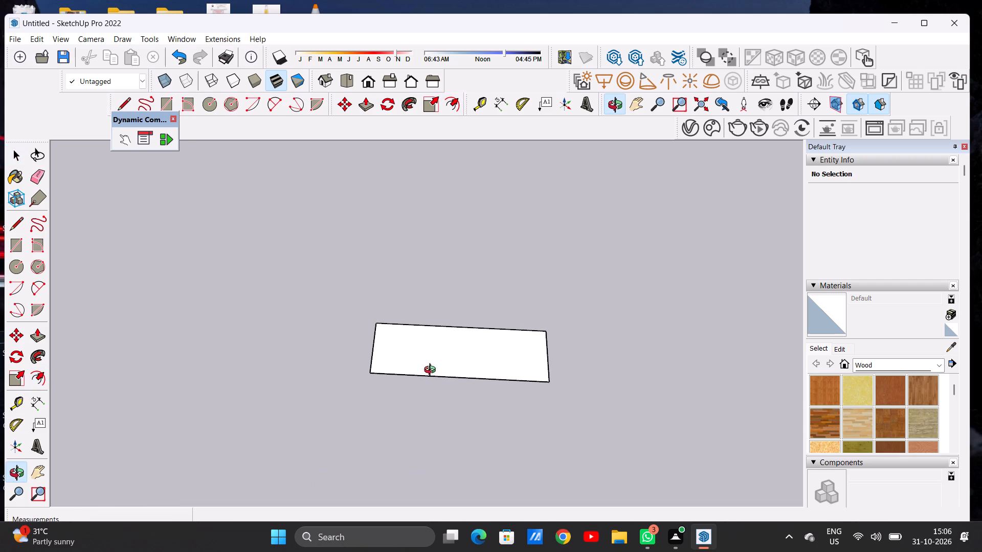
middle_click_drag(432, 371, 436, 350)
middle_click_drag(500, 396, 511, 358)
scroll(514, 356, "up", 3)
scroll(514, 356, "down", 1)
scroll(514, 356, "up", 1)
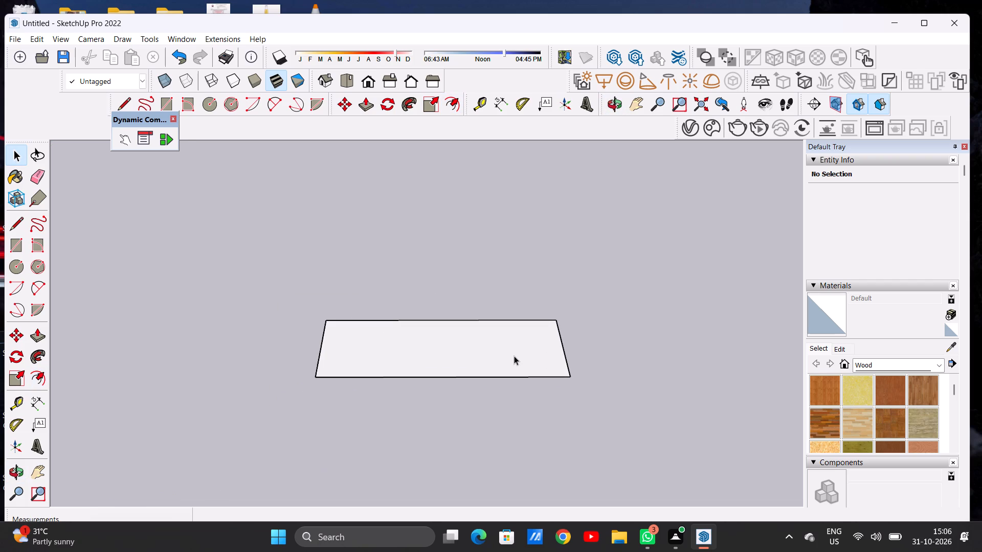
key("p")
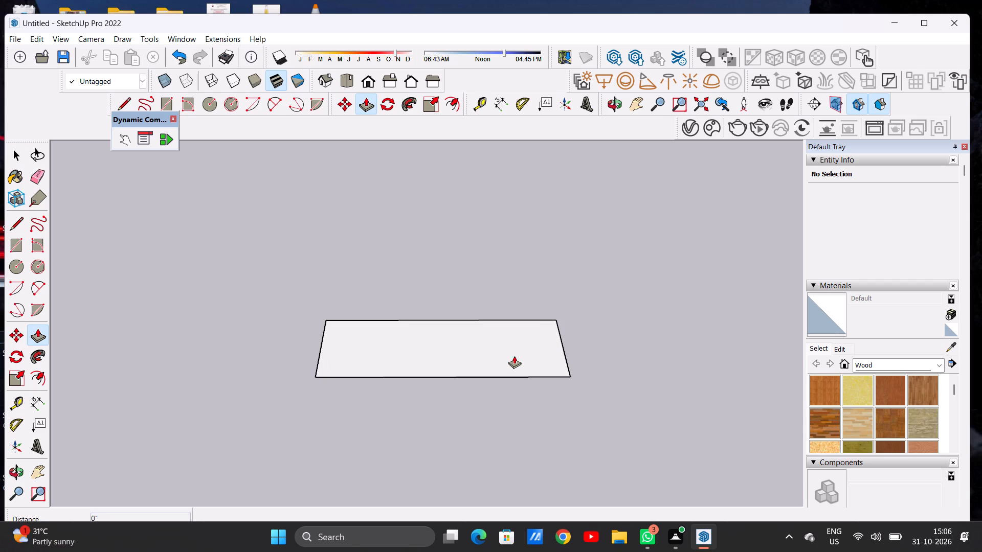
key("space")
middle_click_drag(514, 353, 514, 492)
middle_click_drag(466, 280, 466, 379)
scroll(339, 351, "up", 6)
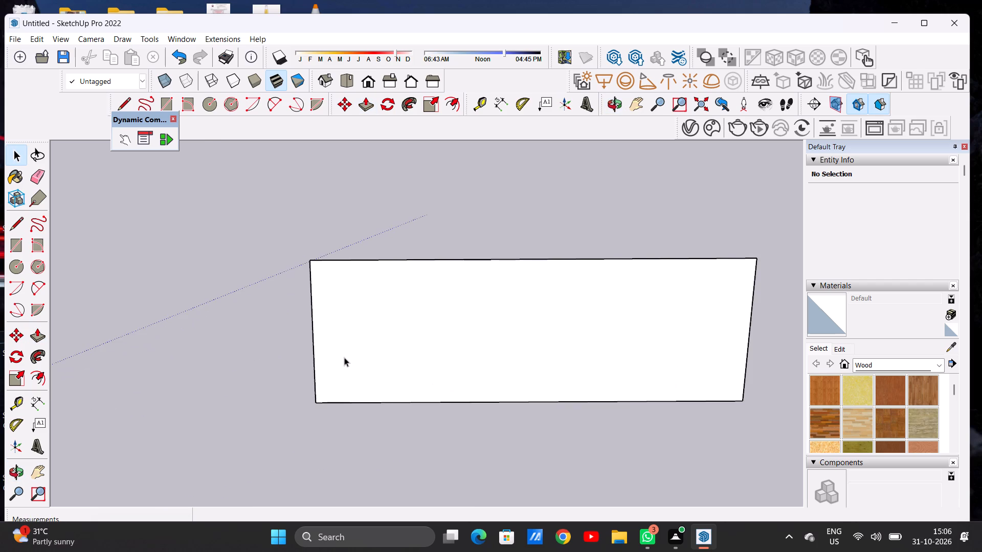
Draw a 60' by about 10' rectangle outward along the base rectangle's far long edge.
middle_click_drag(378, 365, 376, 336)
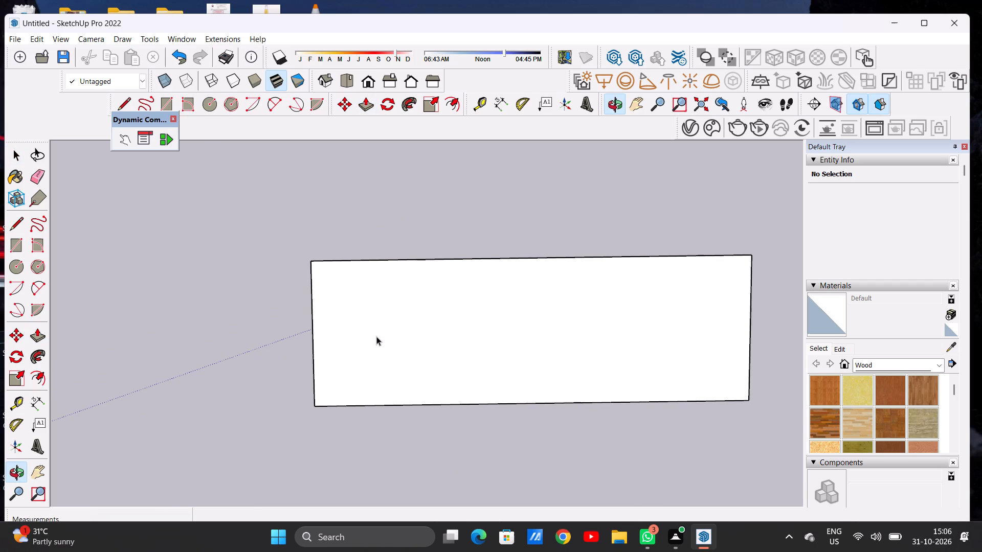
scroll(372, 367, "down", 14)
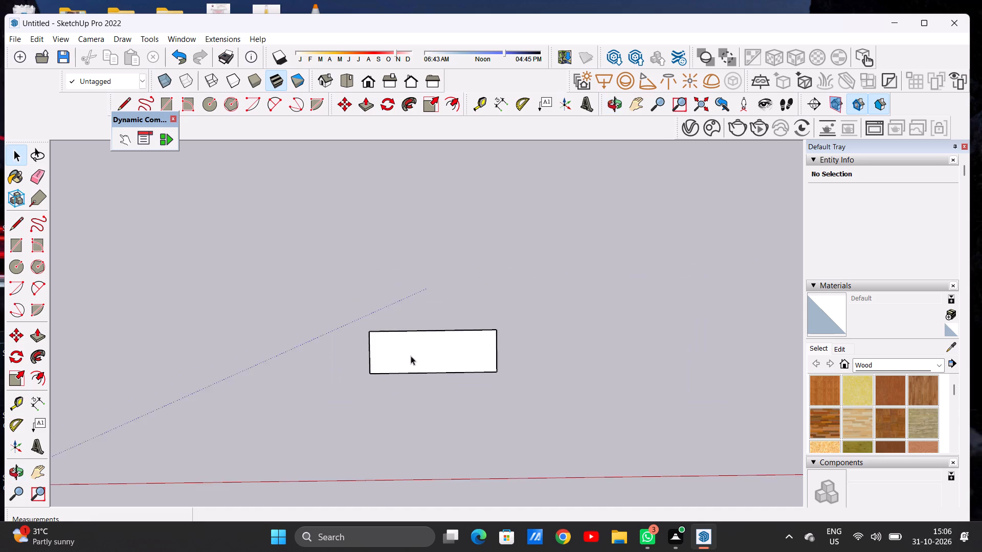
scroll(411, 356, "down", 1)
scroll(408, 364, "up", 3)
scroll(408, 364, "down", 1)
scroll(408, 364, "up", 7)
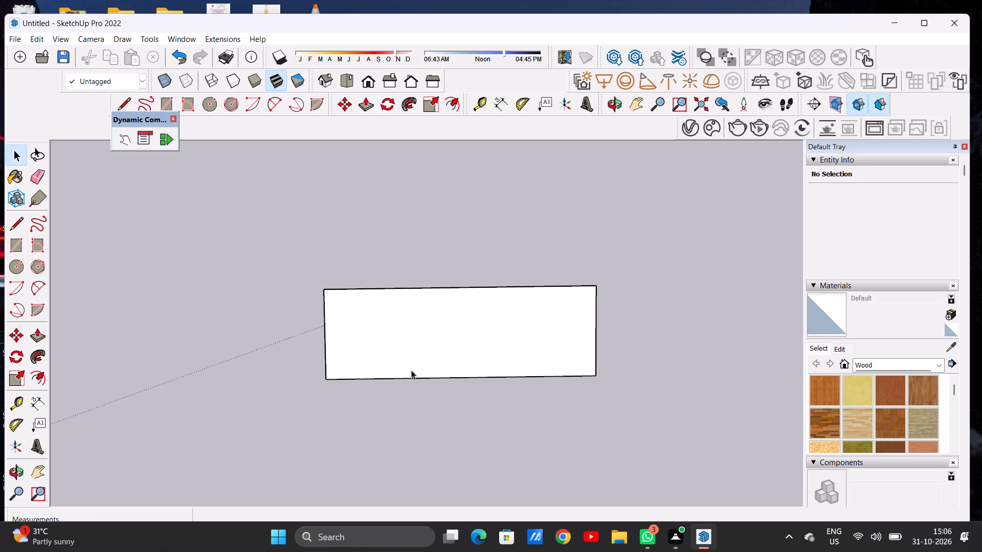
key("r")
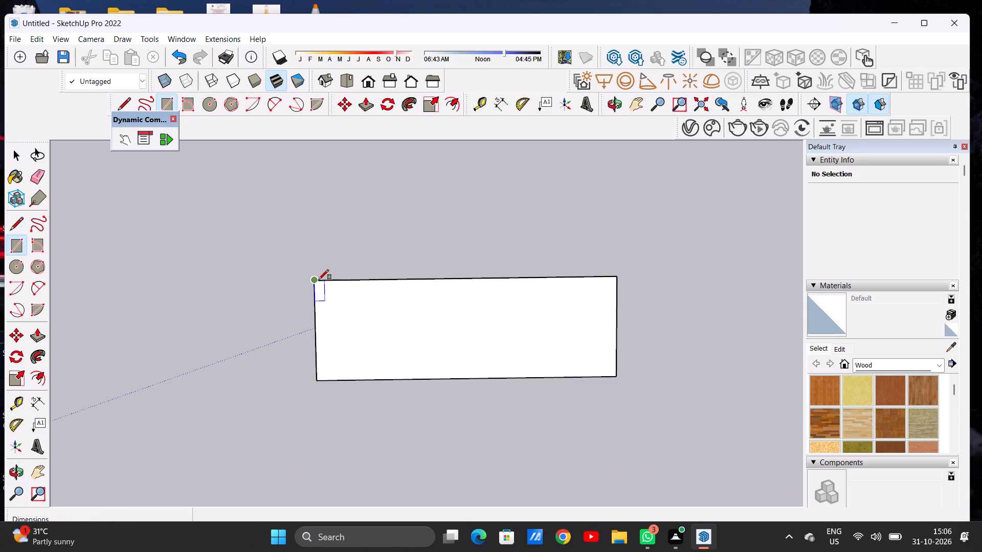
left_click(317, 281)
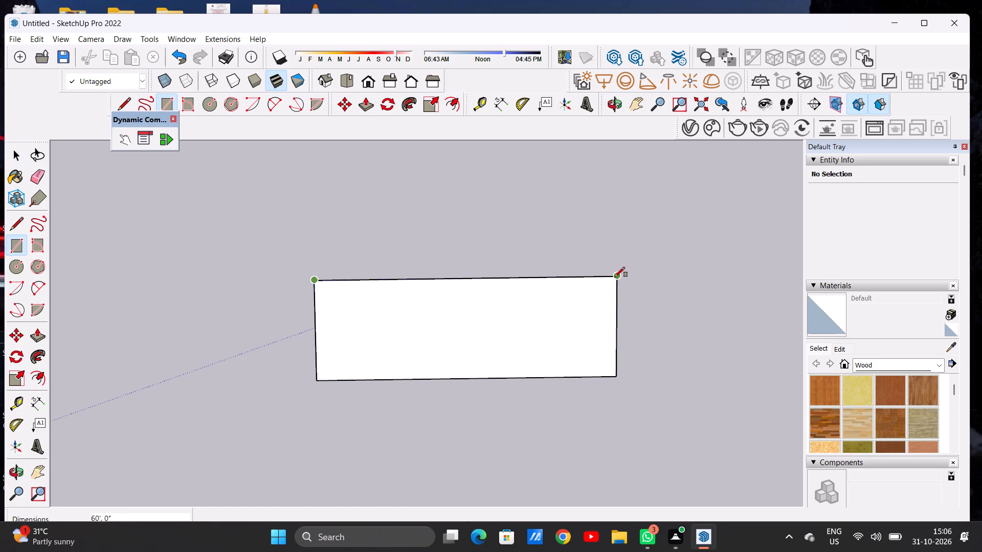
left_click(615, 277)
left_click(614, 225)
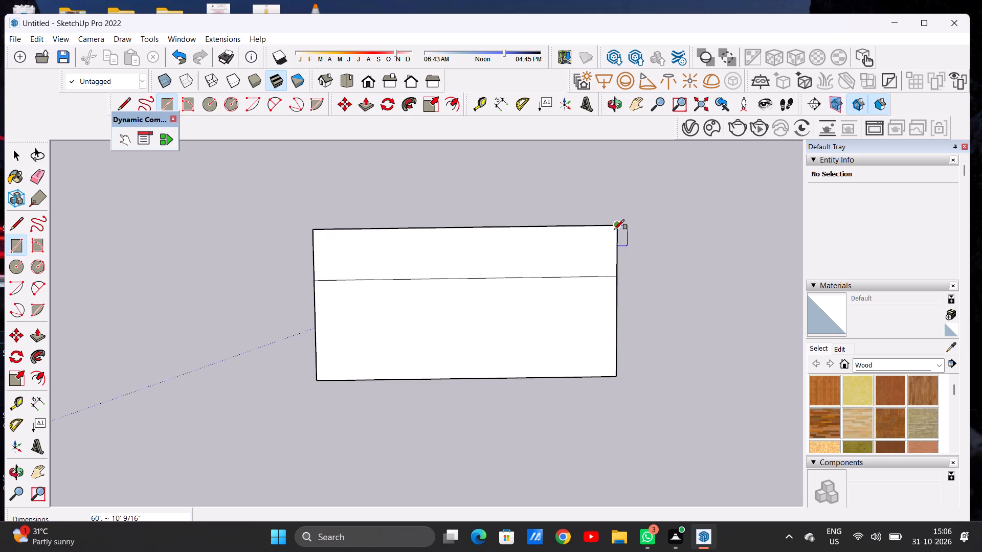
key("space")
Erase the shared edge between the two rectangles to merge them into a single face.
scroll(575, 347, "down", 7)
middle_click_drag(529, 360, 538, 308)
scroll(542, 318, "up", 2)
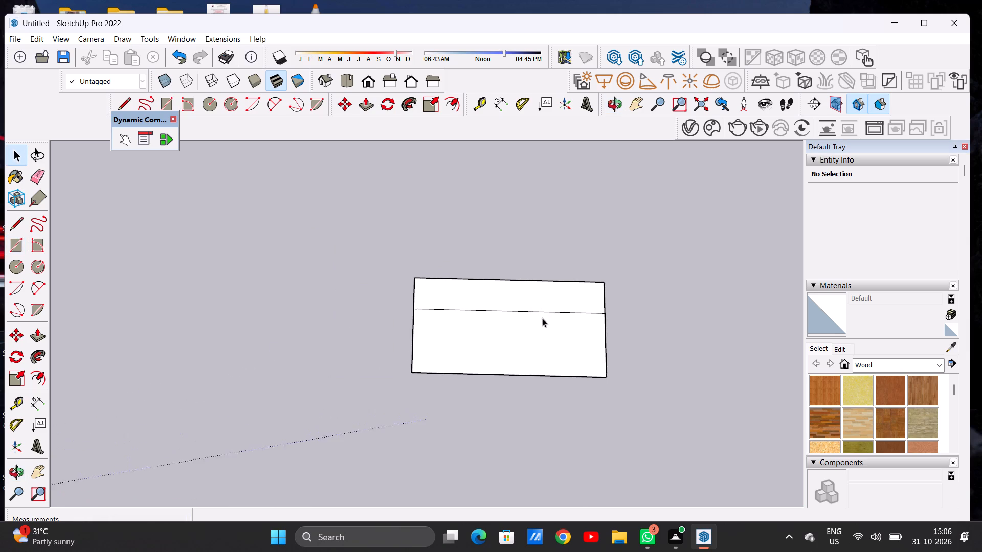
scroll(542, 318, "up", 3)
key("r")
key("space")
type("E")
left_click_drag(539, 305, 539, 315)
Push/Pull the merged rectangular face upward 9" to form a slab.
scroll(409, 336, "down", 8)
middle_click_drag(481, 380, 481, 335)
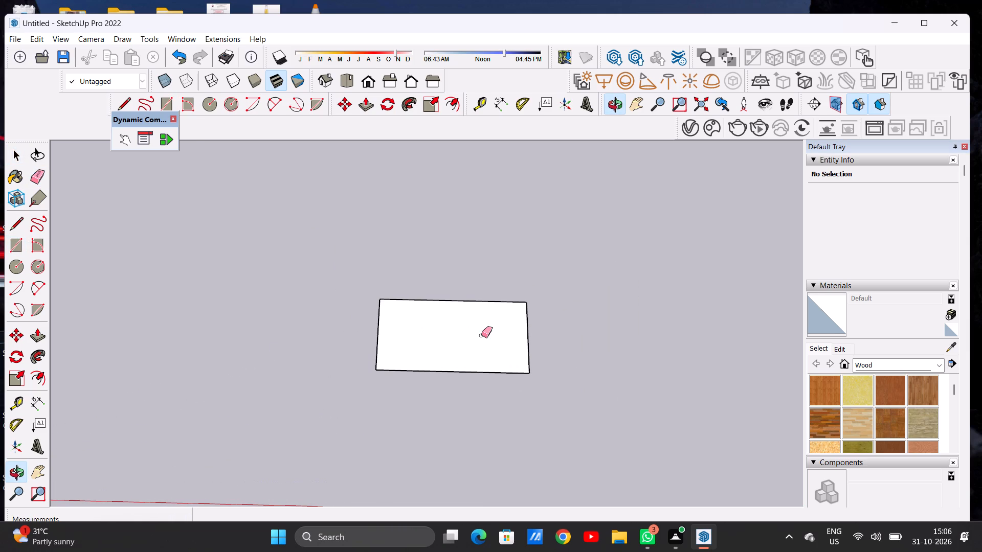
key("space")
key("p")
scroll(485, 366, "up", 9)
middle_click_drag(510, 401, 509, 353)
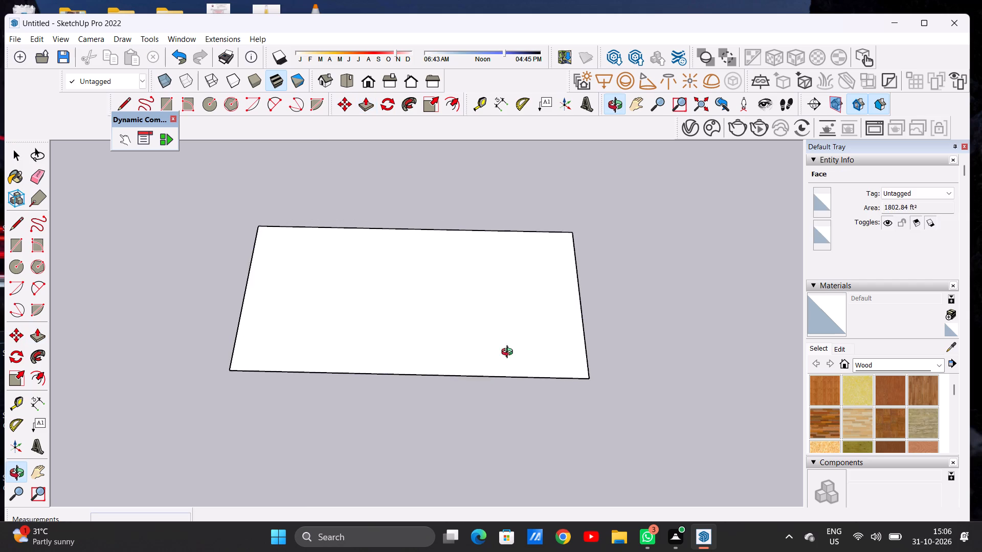
middle_click_drag(509, 353, 509, 314)
left_click(543, 341)
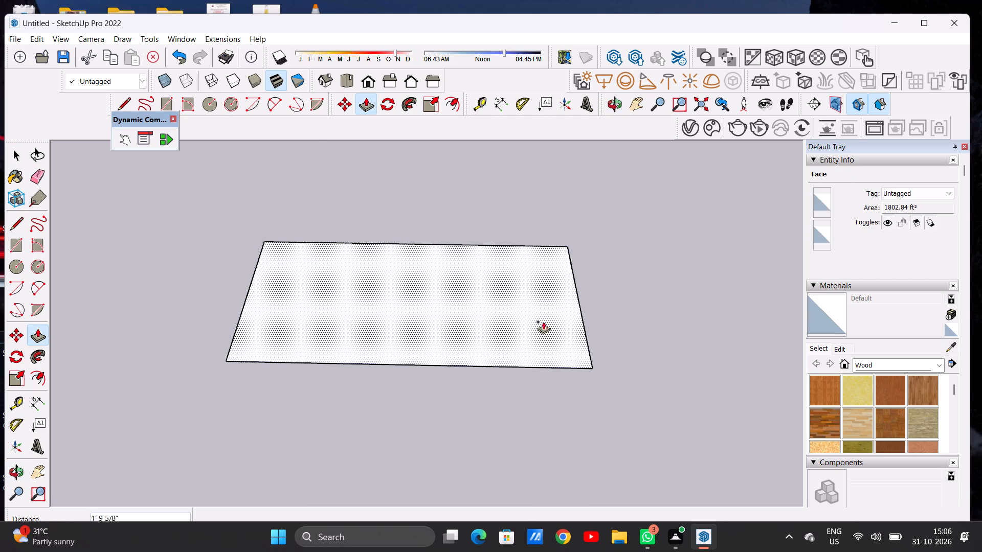
middle_click_drag(551, 318, 556, 251)
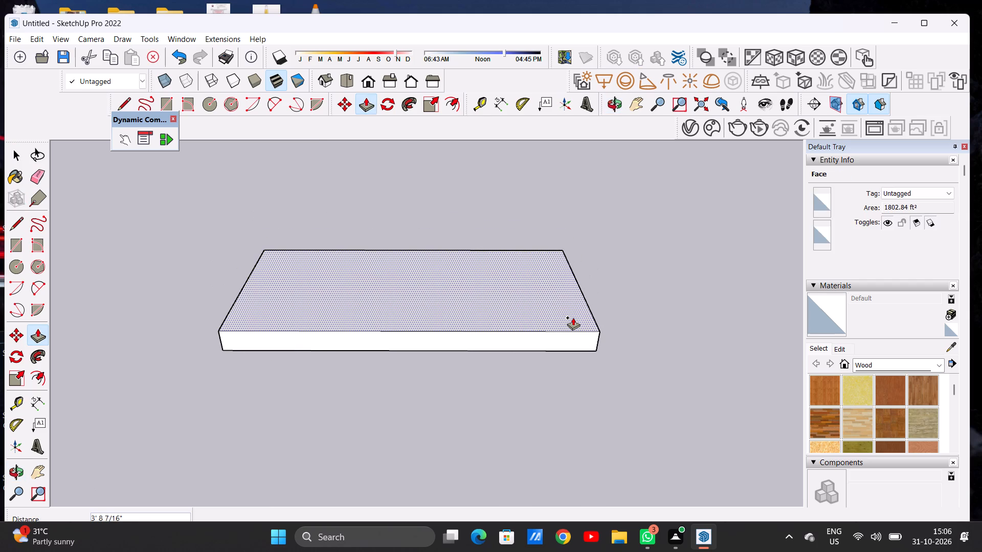
key("9")
key("shift+quotedbl")
key("Return")
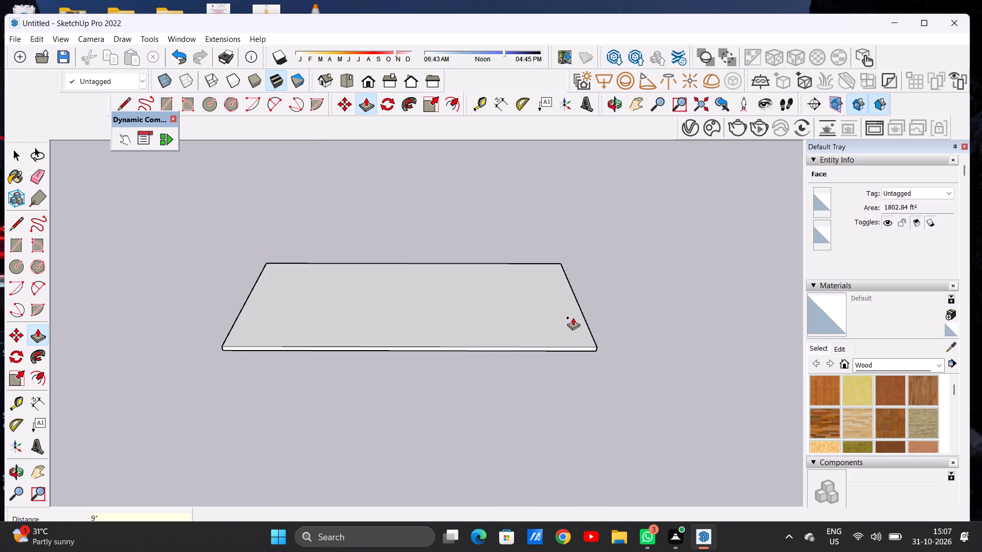
key("space")
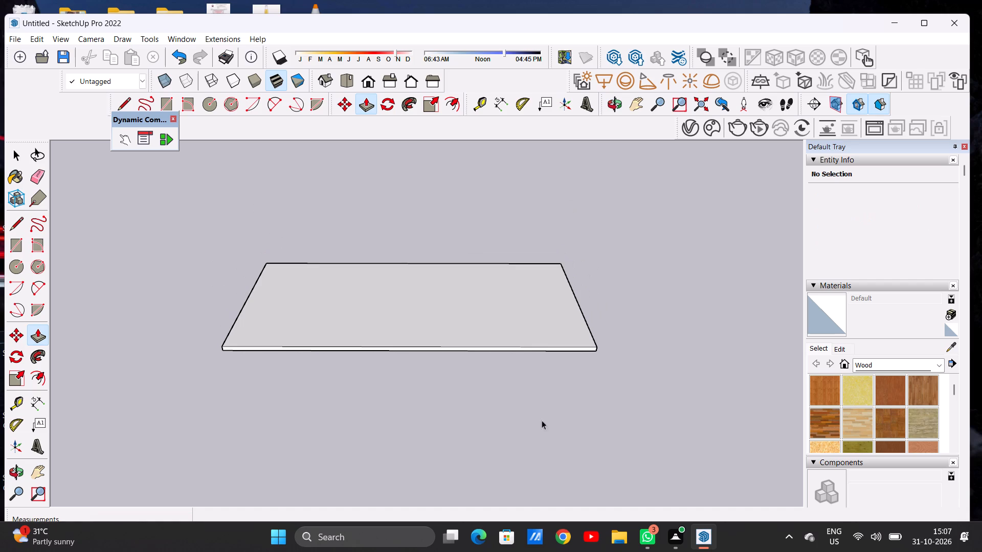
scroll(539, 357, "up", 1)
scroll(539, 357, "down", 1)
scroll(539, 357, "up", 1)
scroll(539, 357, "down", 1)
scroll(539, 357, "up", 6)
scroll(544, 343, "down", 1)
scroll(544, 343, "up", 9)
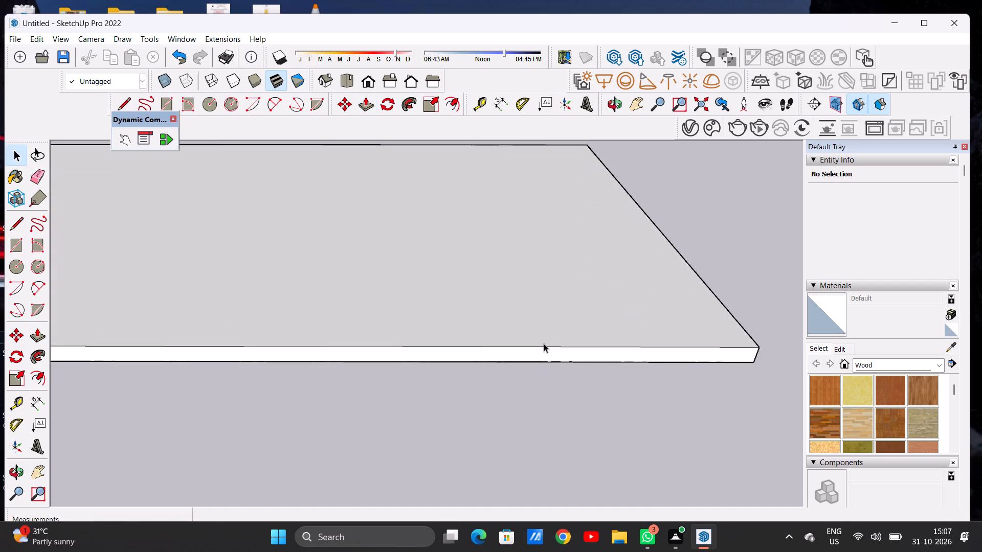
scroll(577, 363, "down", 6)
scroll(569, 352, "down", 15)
Offset the outline of the slab's top face inward by about 2'.
middle_click_drag(528, 316, 528, 348)
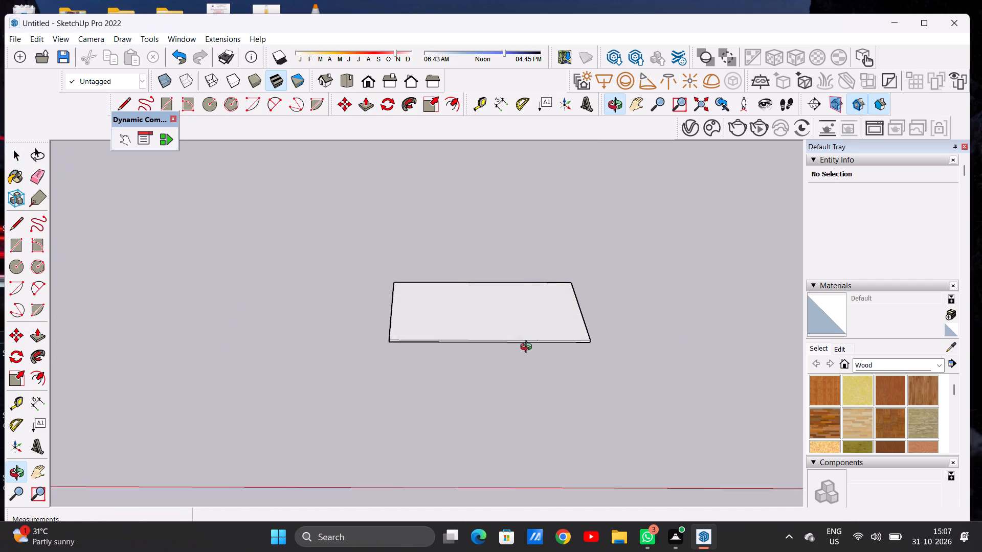
middle_click_drag(528, 348, 528, 411)
scroll(548, 303, "up", 5)
middle_click_drag(512, 294, 516, 379)
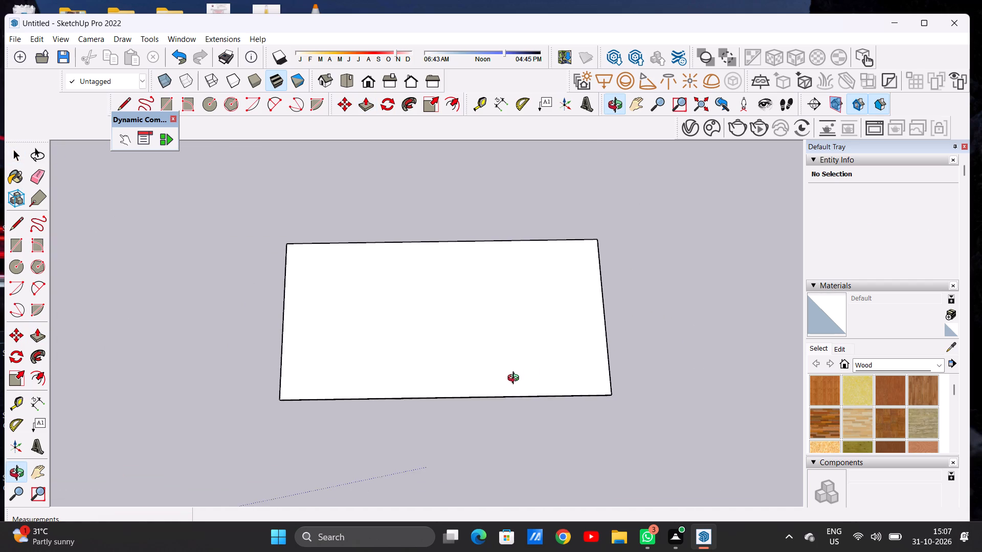
middle_click_drag(516, 379, 501, 388)
middle_click_drag(501, 388, 512, 382)
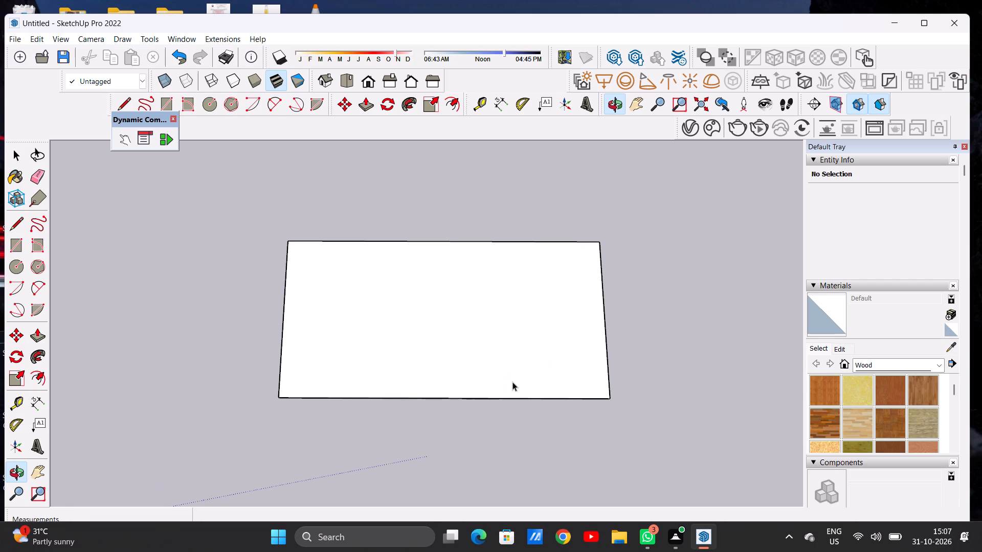
key("o")
key("f")
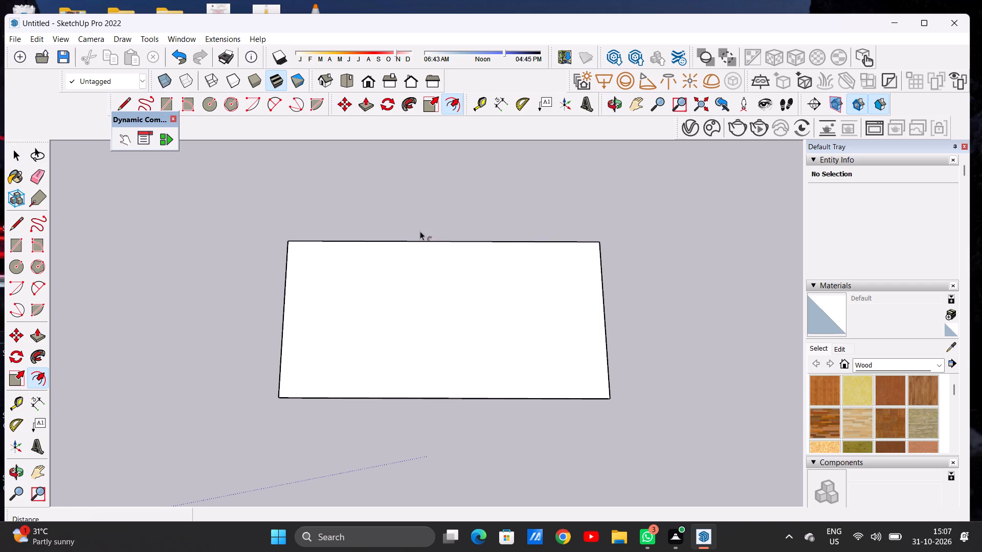
left_click(380, 250)
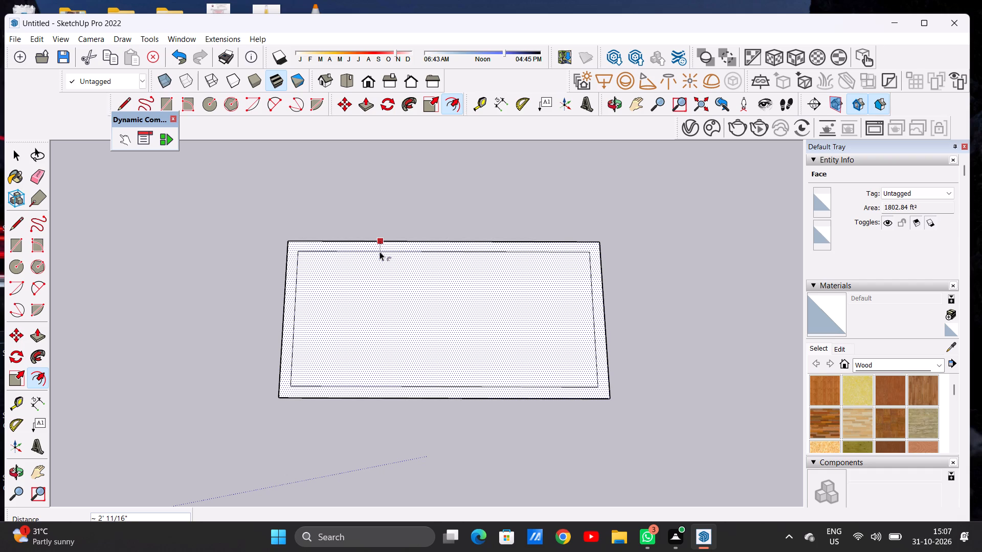
left_click(380, 251)
key("space")
Draw a line about 2' long from the inset outline's near-left corner straight to the slab's near long edge.
scroll(438, 262, "down", 5)
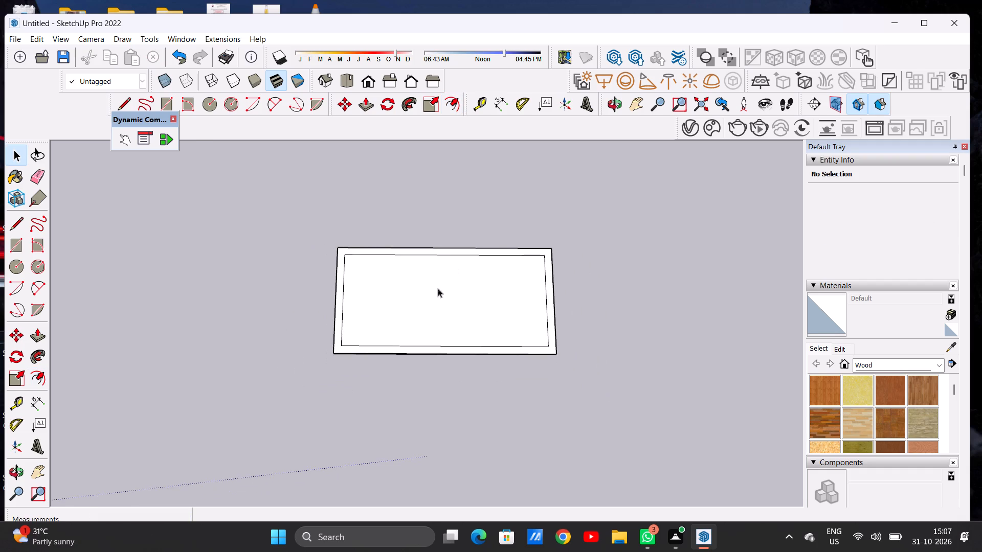
scroll(353, 327, "up", 10)
key("l")
scroll(350, 369, "up", 2)
scroll(350, 365, "down", 1)
scroll(350, 365, "up", 2)
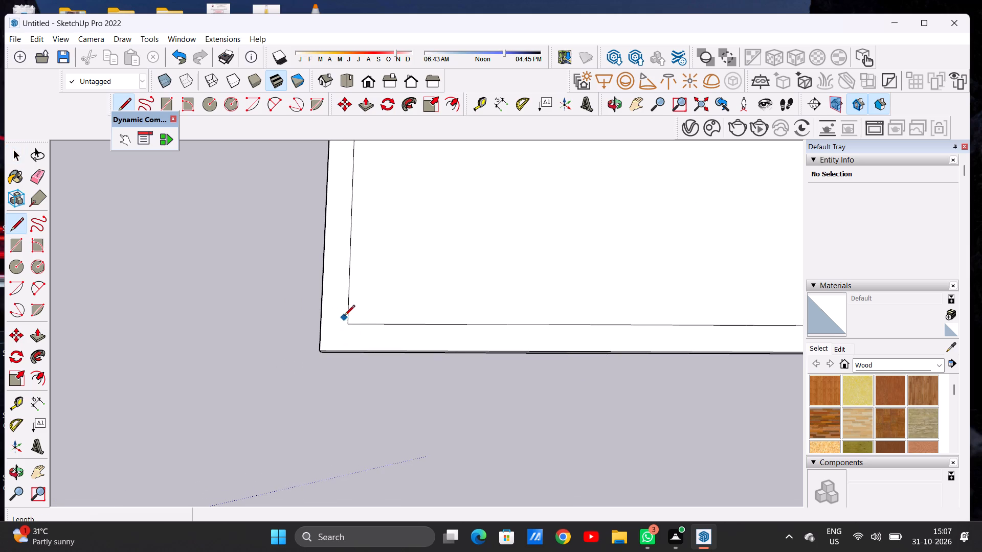
left_click(350, 322)
left_click(348, 349)
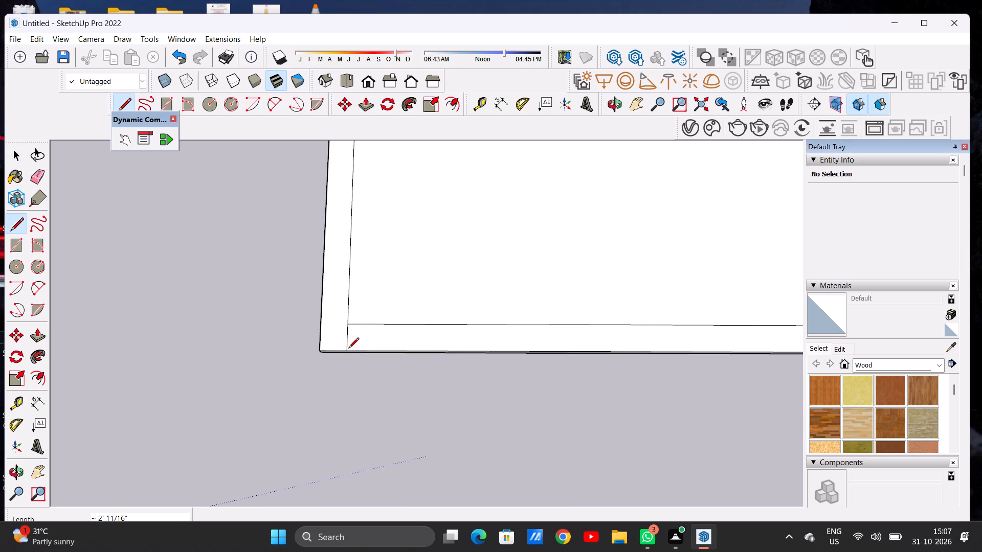
Draw a matching line about 2' long from the inset outline's near-right corner straight to the slab's near long edge.
scroll(349, 310, "down", 14)
scroll(573, 320, "up", 1)
scroll(573, 320, "down", 1)
scroll(573, 320, "up", 4)
scroll(573, 320, "down", 1)
scroll(506, 317, "up", 3)
scroll(506, 317, "down", 1)
scroll(506, 317, "up", 6)
scroll(547, 317, "down", 2)
scroll(547, 317, "up", 12)
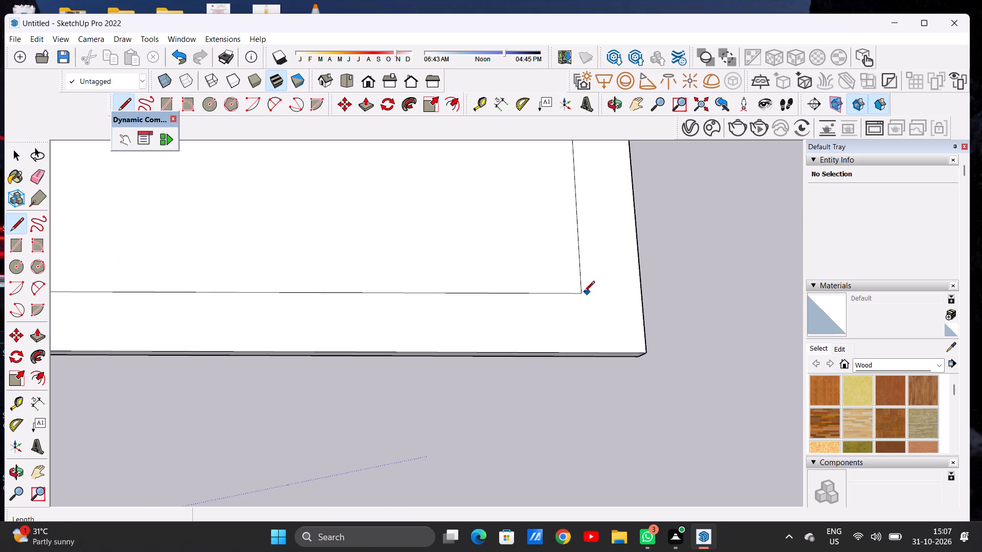
left_click(584, 292)
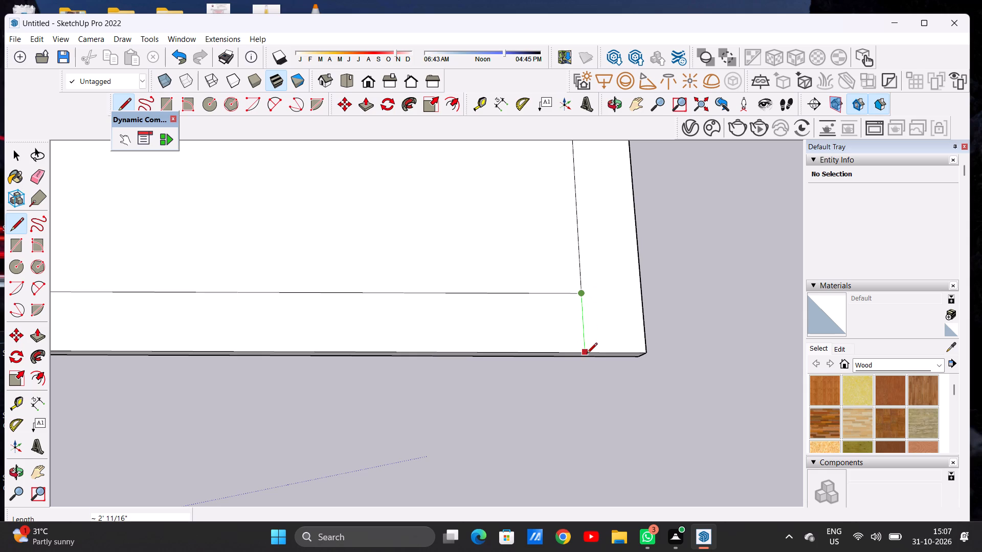
left_click(587, 354)
key("space")
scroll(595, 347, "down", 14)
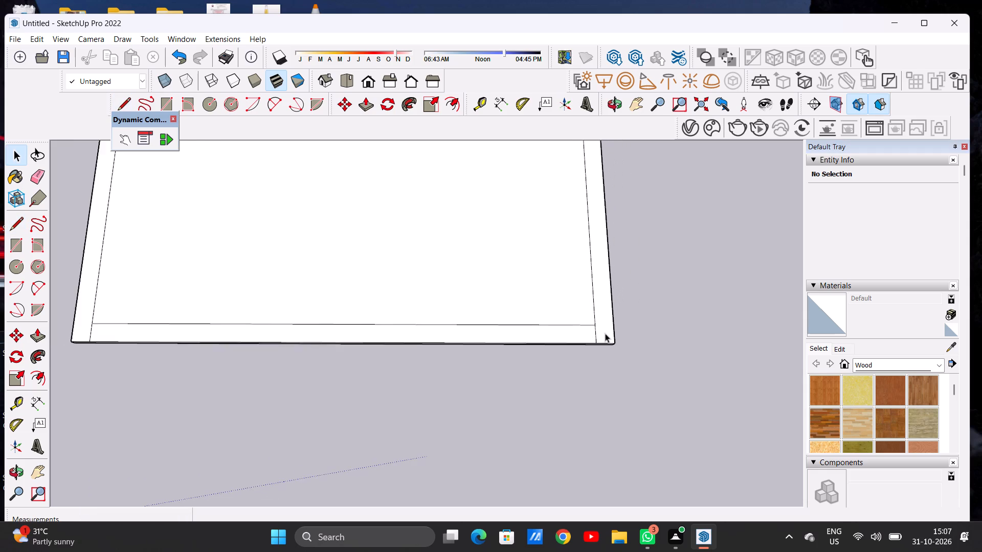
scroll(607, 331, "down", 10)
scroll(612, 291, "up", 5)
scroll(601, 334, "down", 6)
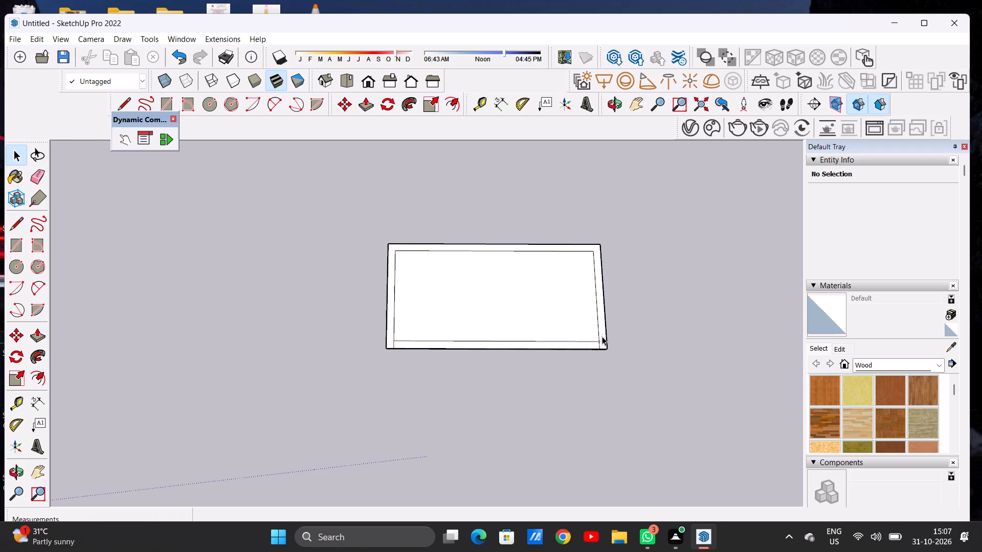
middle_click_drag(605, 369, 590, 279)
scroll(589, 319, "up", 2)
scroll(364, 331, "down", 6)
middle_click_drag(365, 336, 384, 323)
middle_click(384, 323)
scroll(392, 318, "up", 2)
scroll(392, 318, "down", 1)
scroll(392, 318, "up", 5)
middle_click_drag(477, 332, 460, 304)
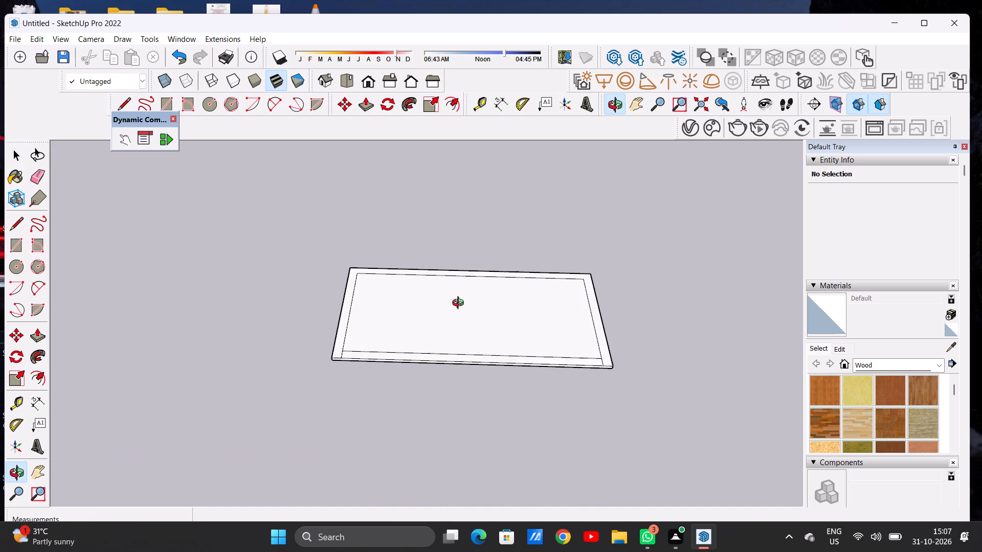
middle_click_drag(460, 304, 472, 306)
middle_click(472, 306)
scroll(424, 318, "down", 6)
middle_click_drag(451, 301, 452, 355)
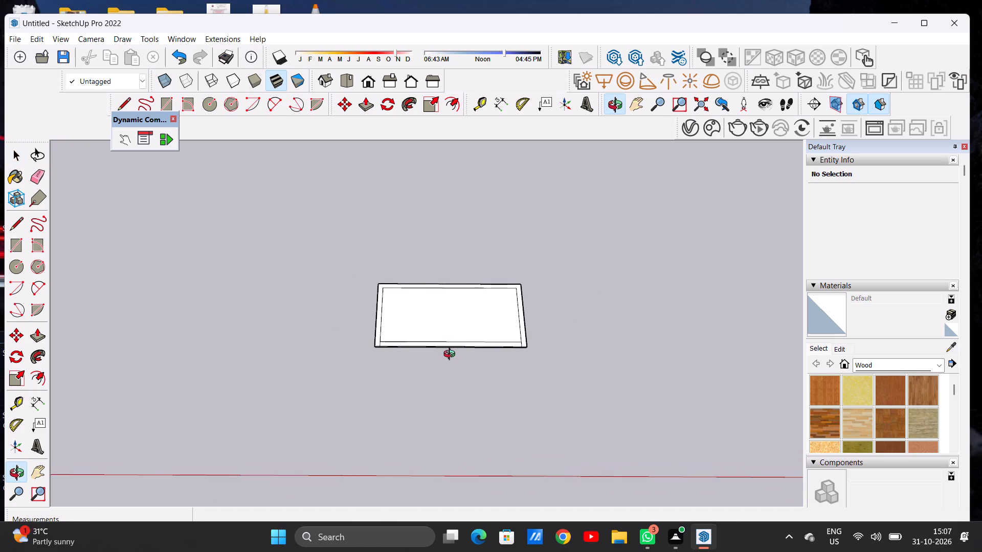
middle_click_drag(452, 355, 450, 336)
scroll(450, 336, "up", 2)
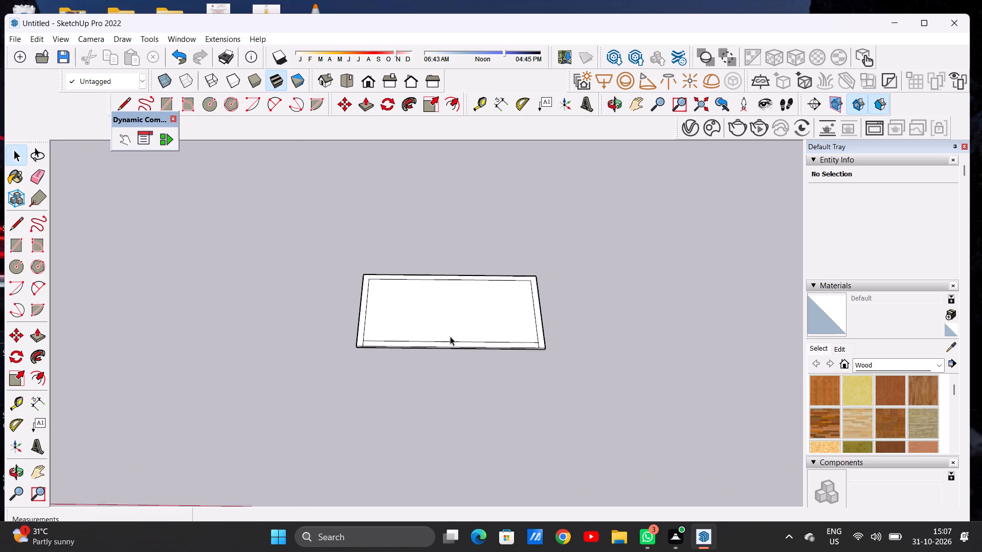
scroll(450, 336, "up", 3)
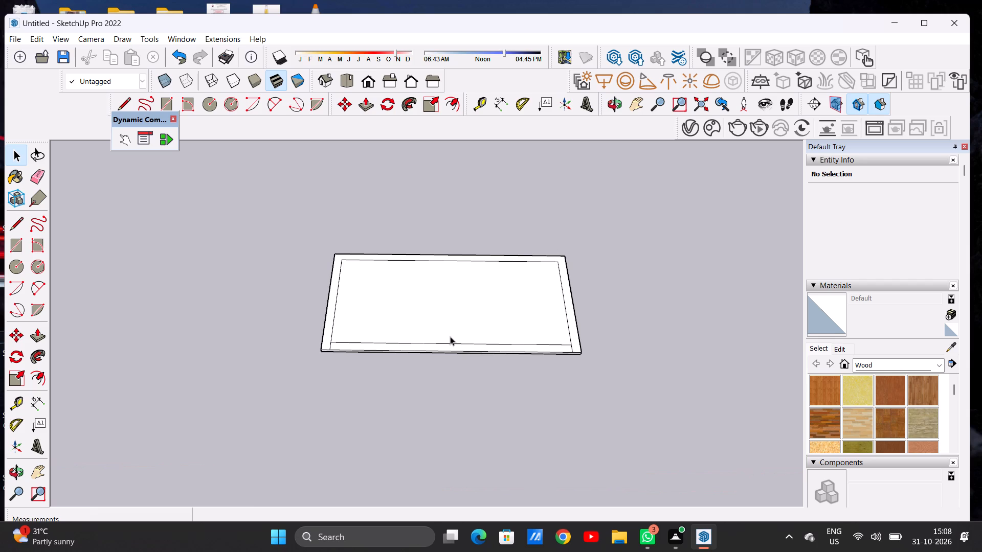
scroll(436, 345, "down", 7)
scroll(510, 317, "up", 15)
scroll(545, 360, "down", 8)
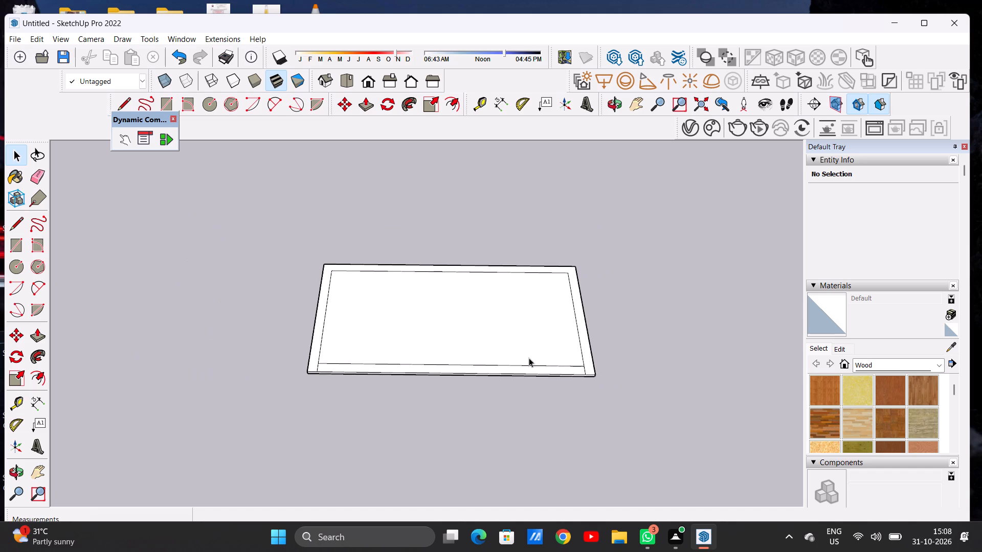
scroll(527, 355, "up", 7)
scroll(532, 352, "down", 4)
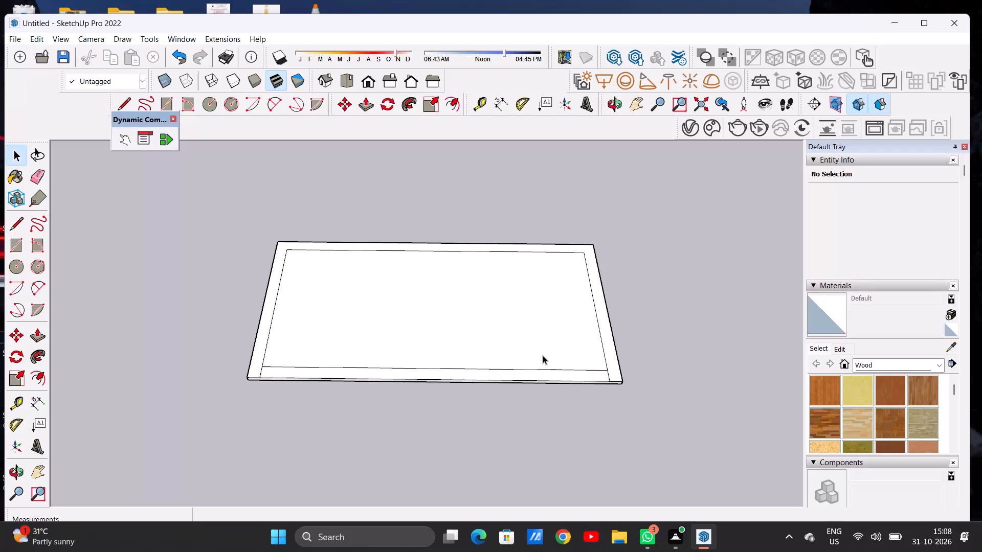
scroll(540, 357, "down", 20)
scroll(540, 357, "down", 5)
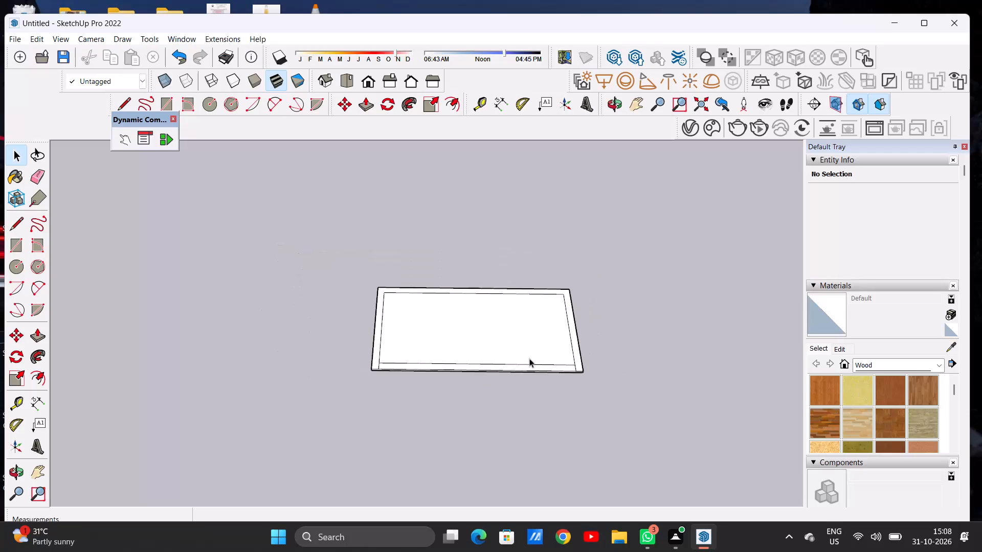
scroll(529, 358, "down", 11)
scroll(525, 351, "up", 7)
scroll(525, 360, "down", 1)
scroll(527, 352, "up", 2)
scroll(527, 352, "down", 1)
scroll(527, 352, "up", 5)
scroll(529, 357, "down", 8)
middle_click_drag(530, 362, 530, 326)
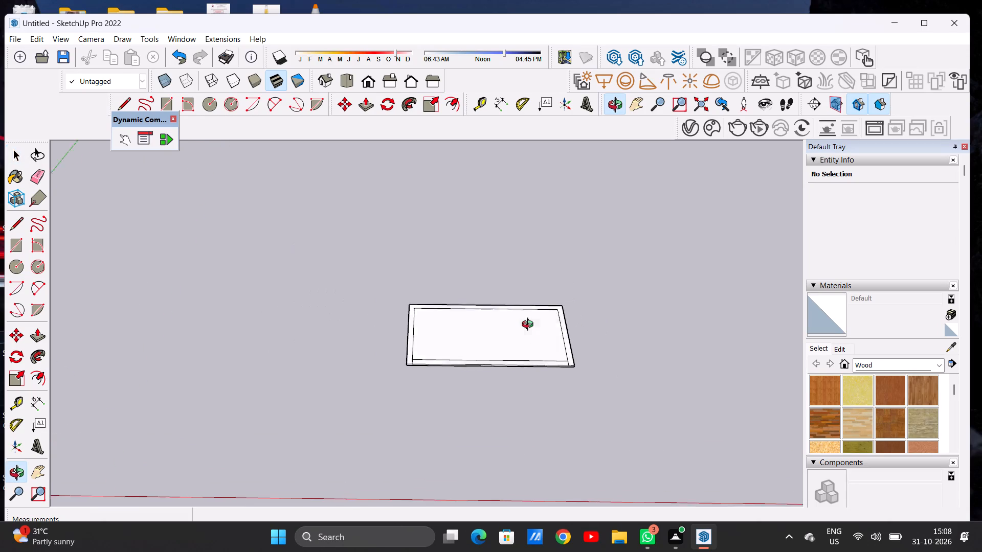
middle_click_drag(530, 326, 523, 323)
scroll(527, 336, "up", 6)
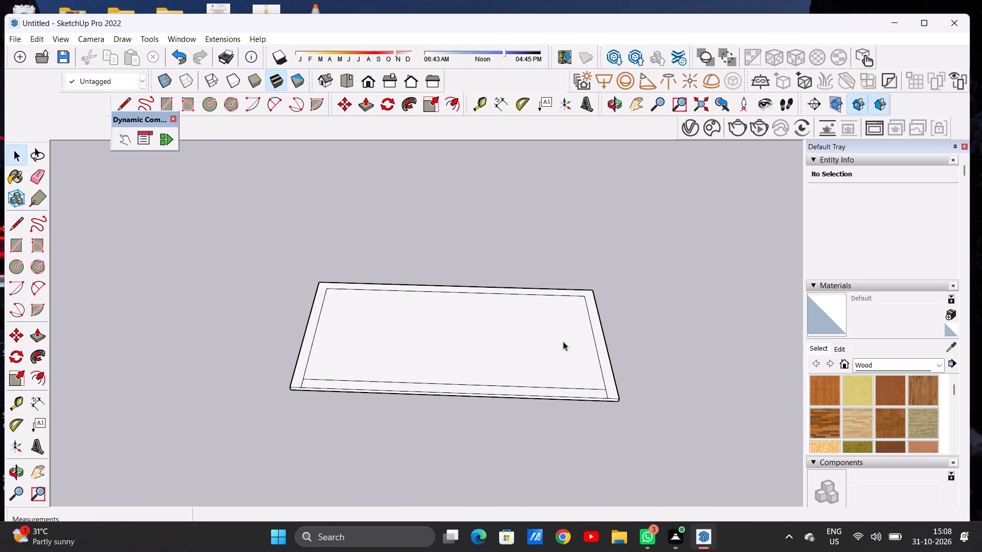
Draw a short line straight across the far border strip, from the inset outline to the slab's far long edge, slightly right of centre.
middle_click_drag(563, 304, 565, 315)
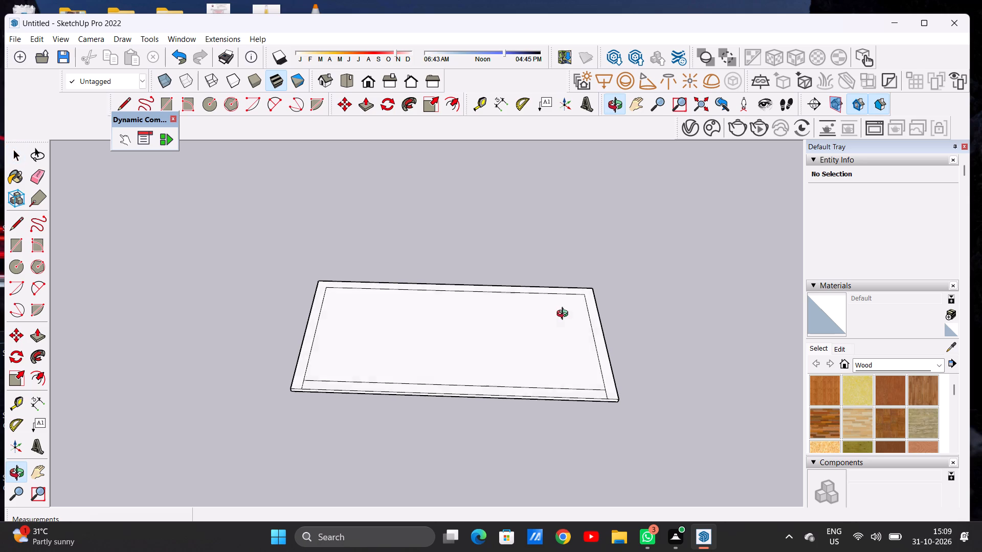
middle_click_drag(565, 315, 573, 380)
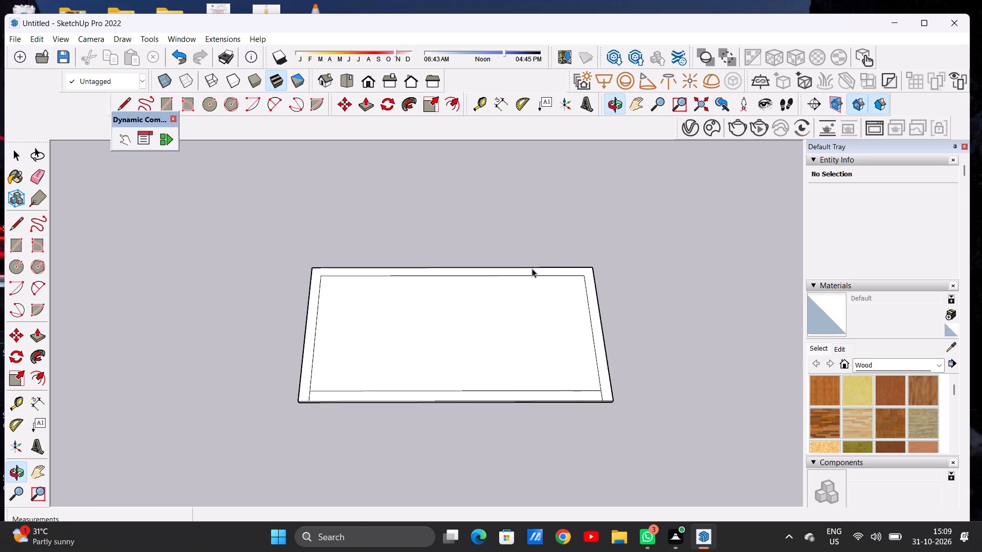
key("l")
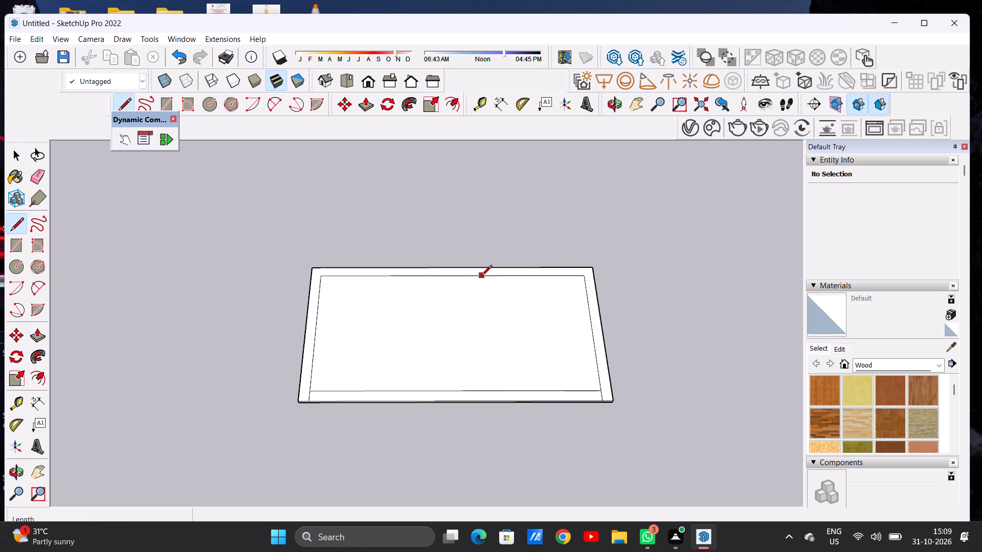
left_click(481, 277)
left_click(481, 268)
key("space")
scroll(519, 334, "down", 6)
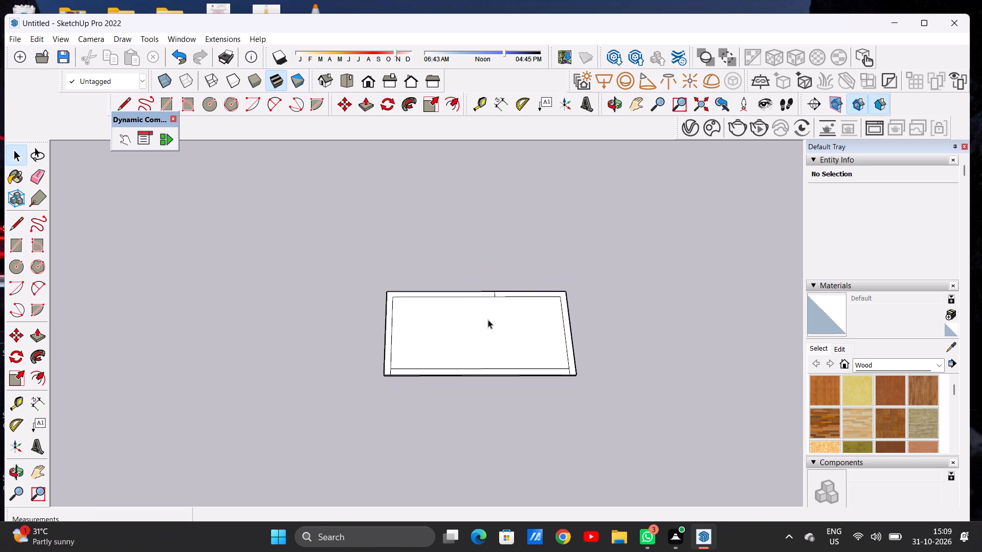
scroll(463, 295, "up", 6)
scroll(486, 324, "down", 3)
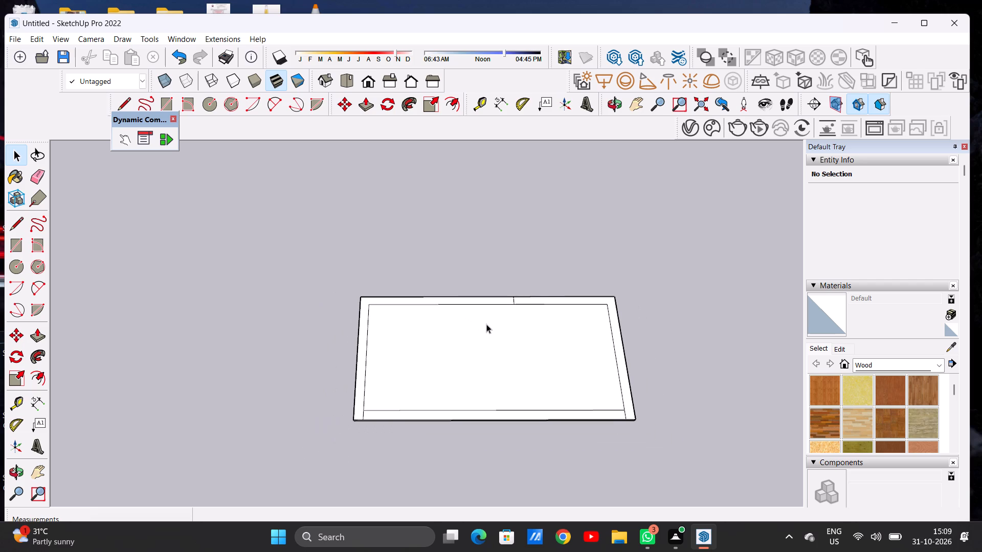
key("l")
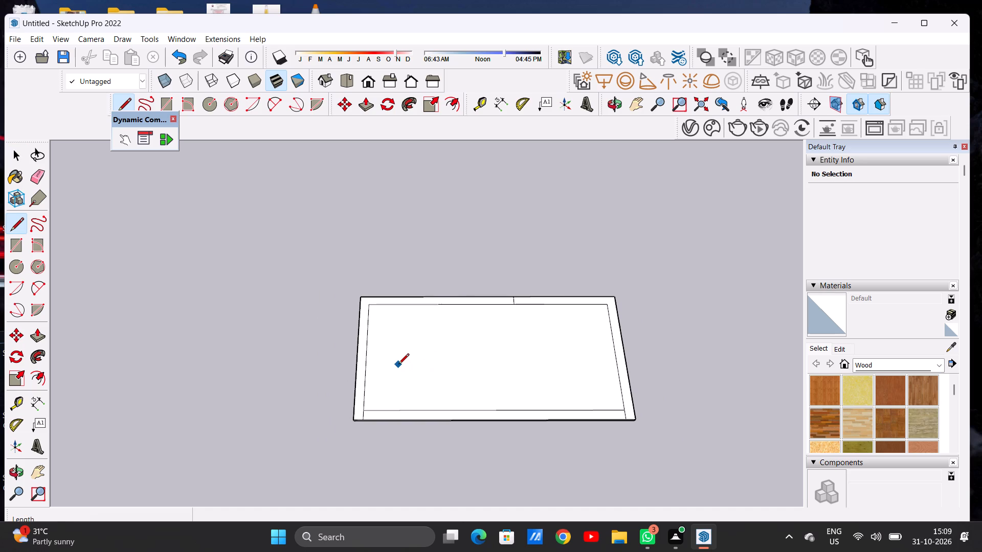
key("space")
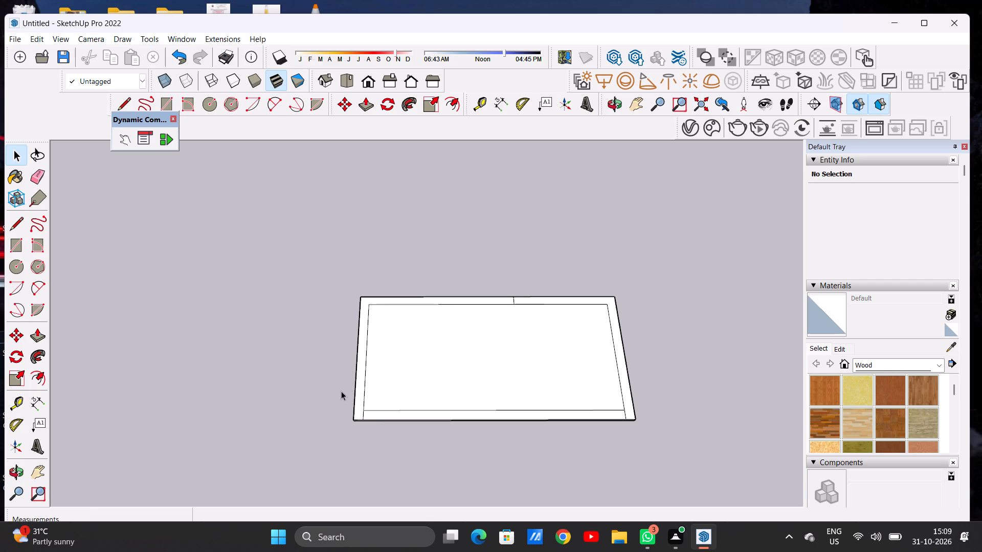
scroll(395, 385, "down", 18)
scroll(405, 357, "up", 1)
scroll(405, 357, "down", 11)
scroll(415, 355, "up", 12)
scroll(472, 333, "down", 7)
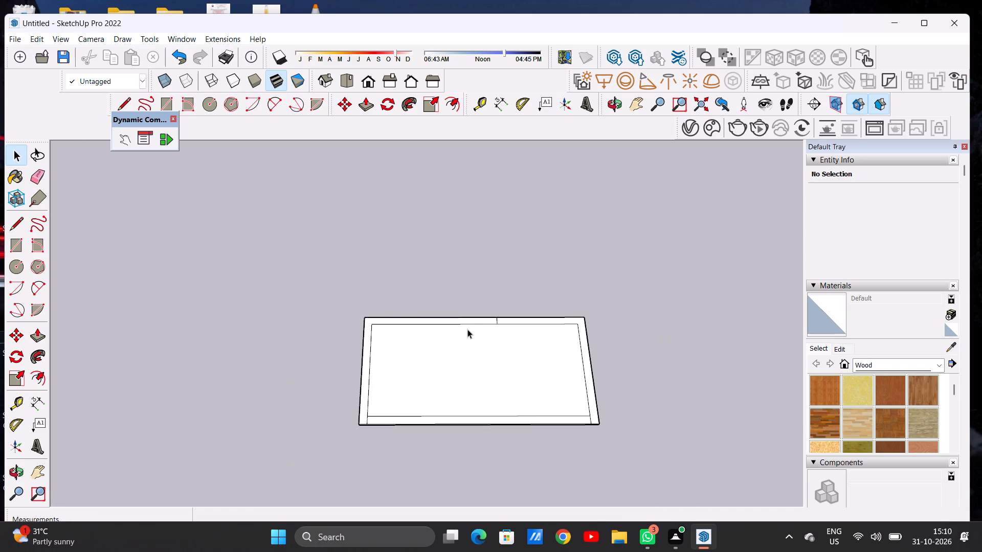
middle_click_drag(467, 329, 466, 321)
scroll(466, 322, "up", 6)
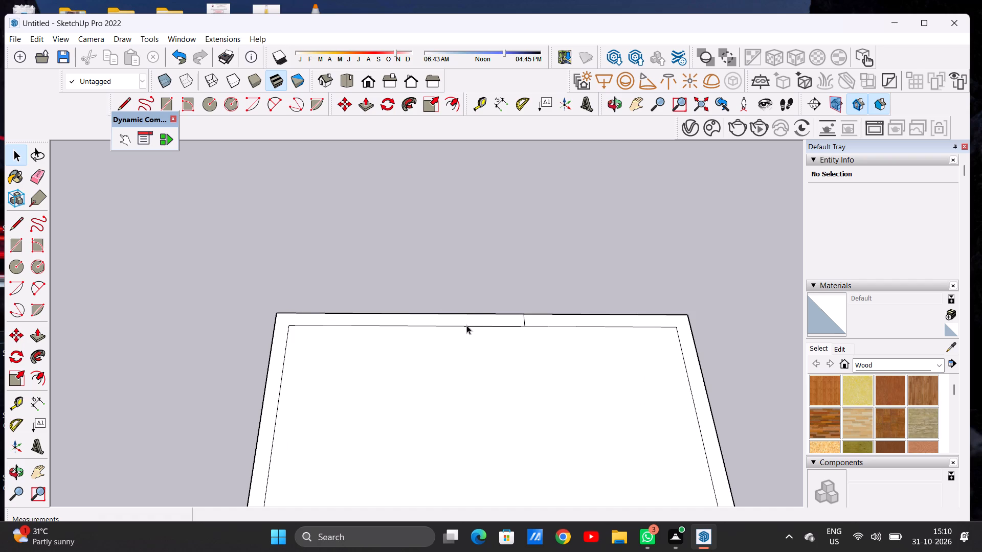
Draw two lines closing off a roughly 3' square inside the inset outline's far-left corner.
key("l")
scroll(467, 327, "up", 2)
scroll(467, 332, "down", 7)
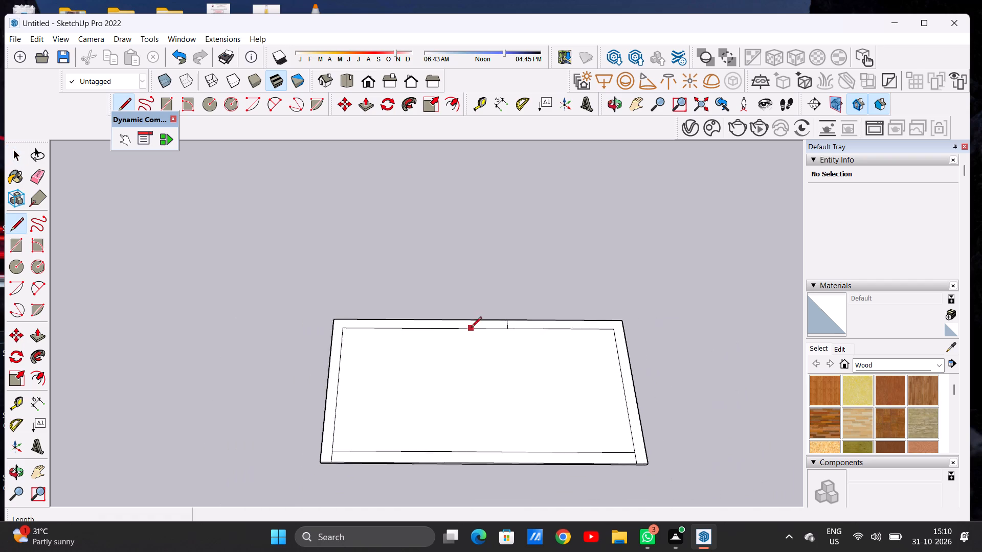
scroll(471, 328, "down", 2)
scroll(350, 343, "up", 10)
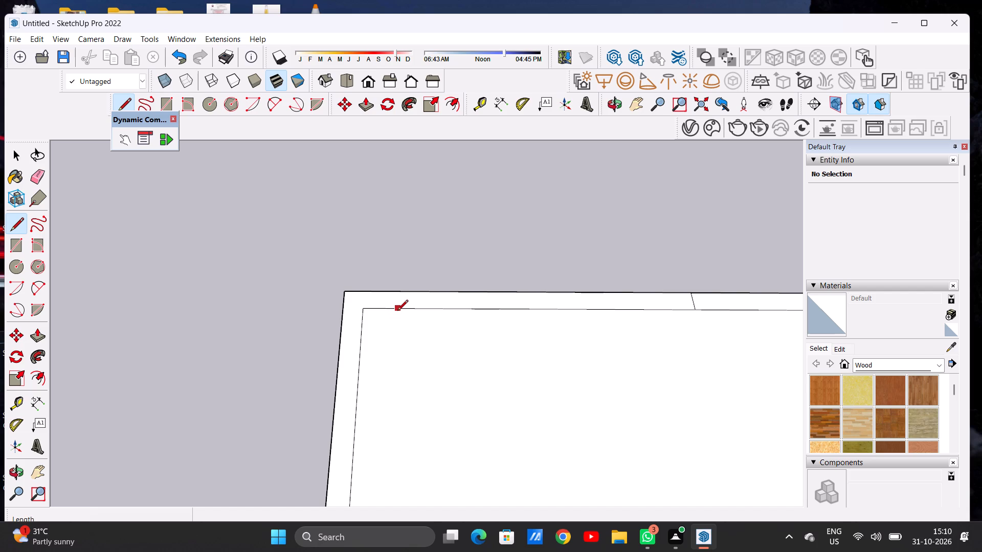
left_click(396, 311)
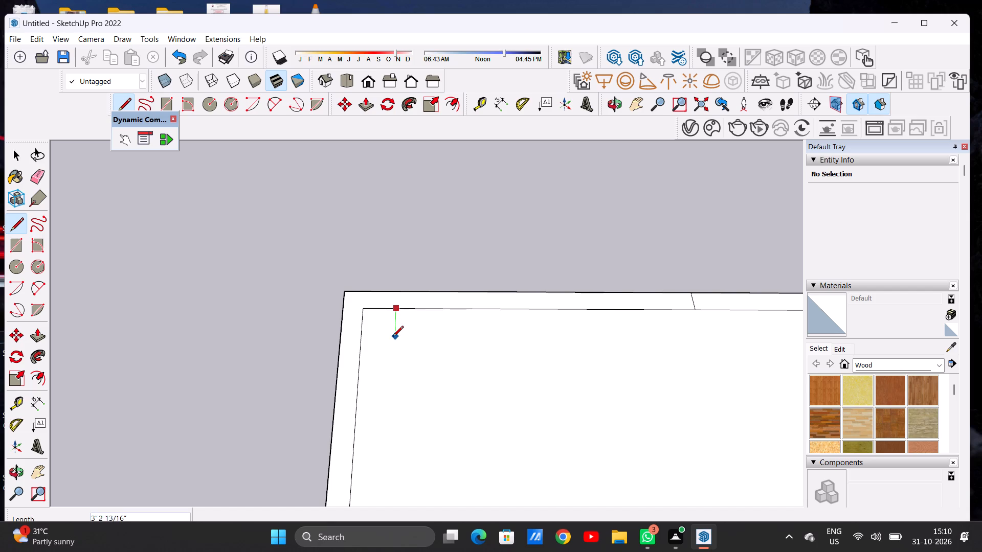
left_click(389, 335)
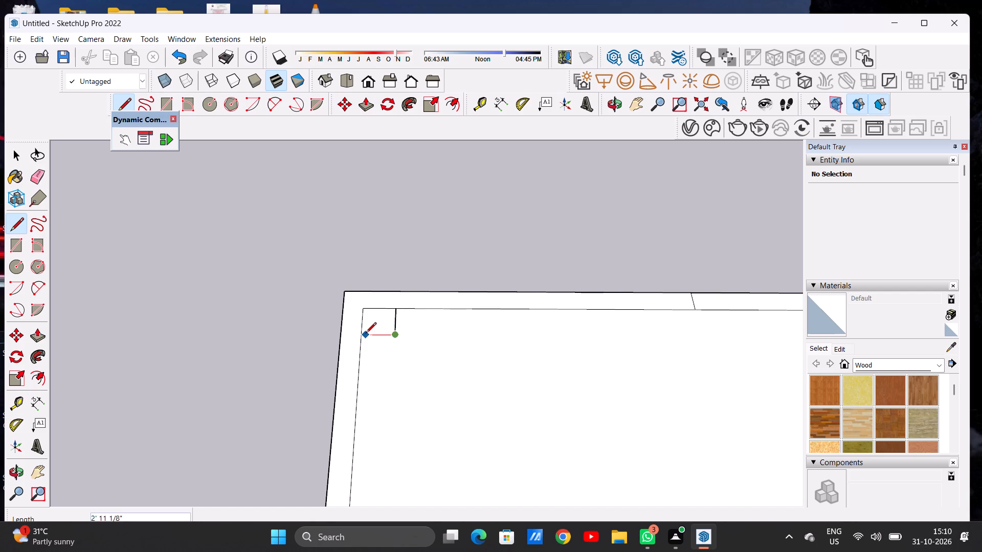
left_click(363, 334)
key("space")
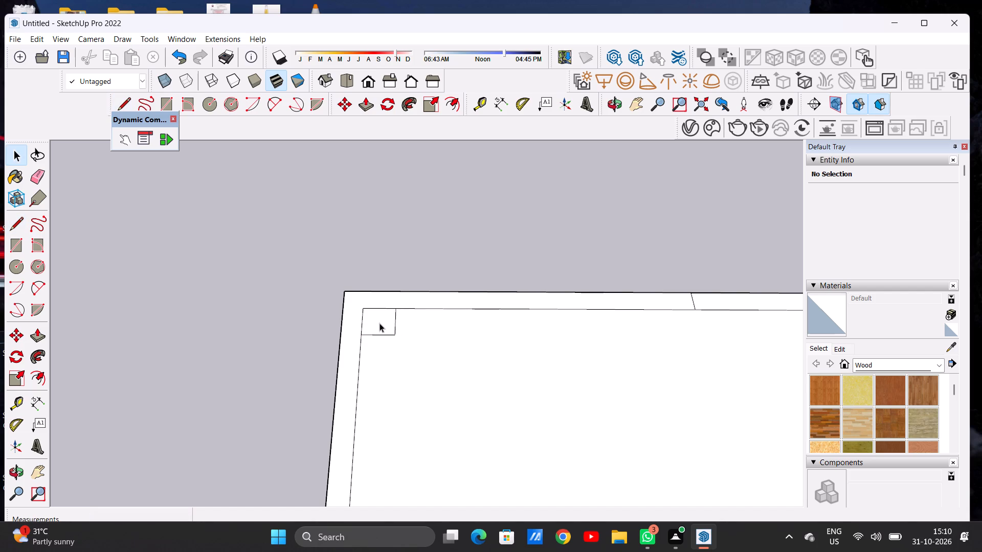
Copy the far-left corner square about 10' 4" along the inset outline's left side toward the near edge.
double_click(380, 323)
scroll(393, 308, "down", 5)
scroll(393, 308, "up", 1)
scroll(393, 308, "down", 1)
key("m")
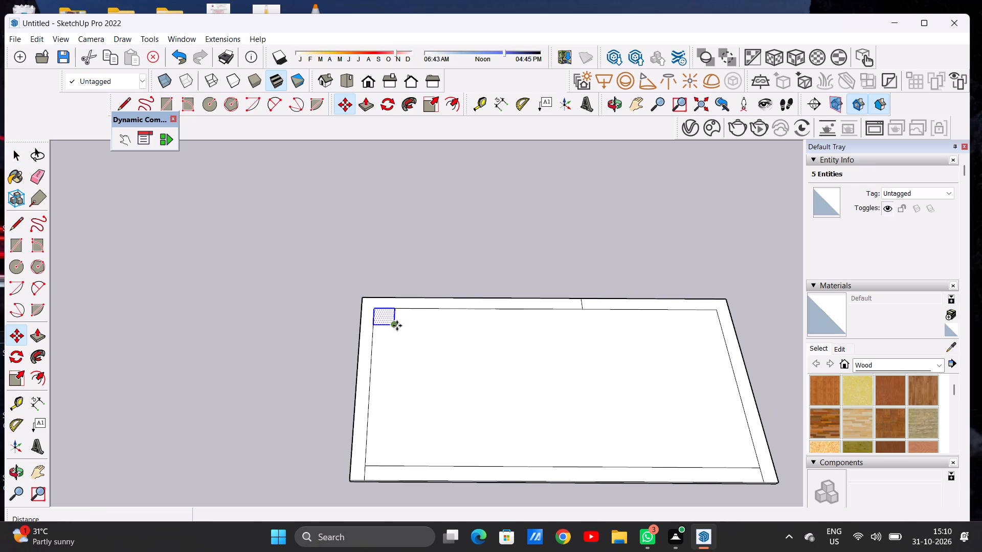
left_click(397, 326)
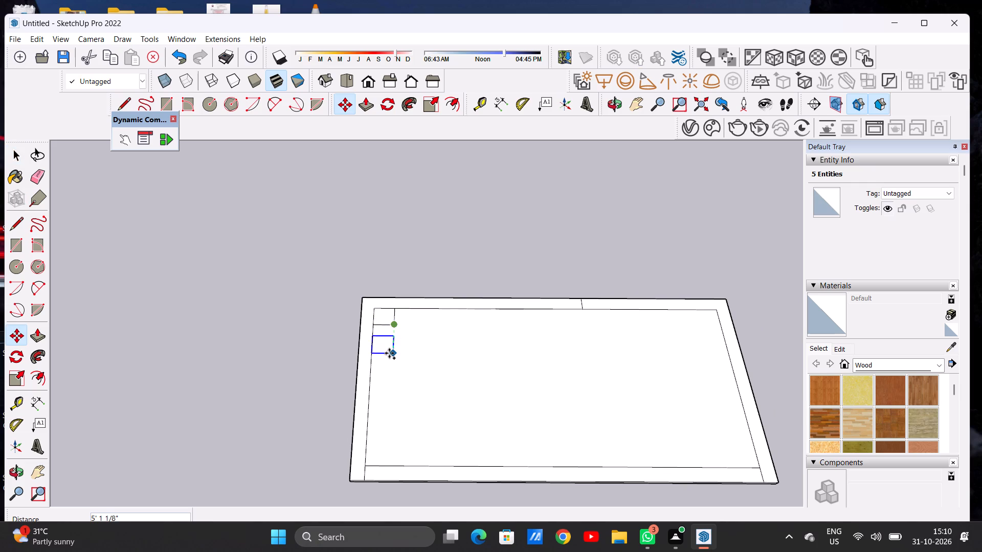
left_click(389, 384)
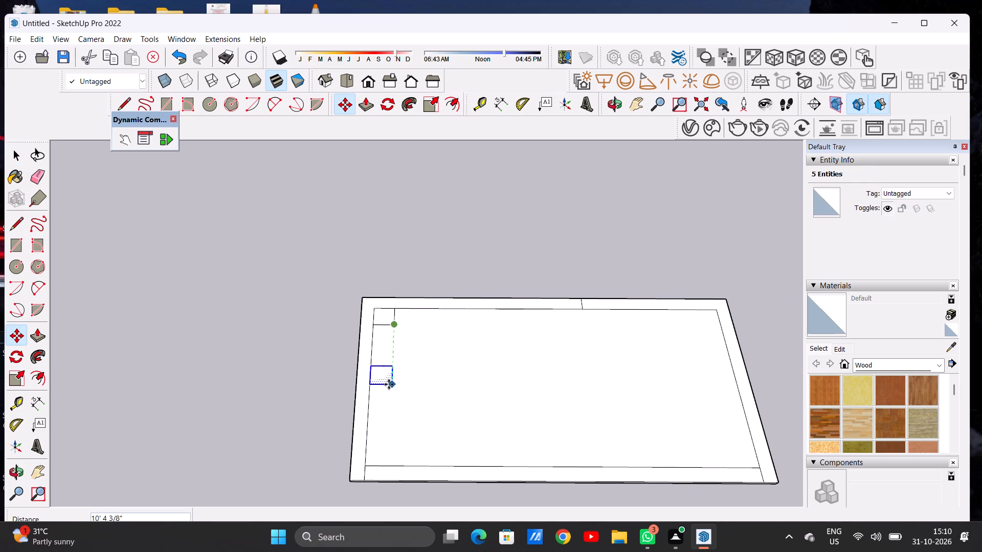
Copy the middle square about 12' 6" further along the left side, into the inset outline's near-left corner.
left_click(389, 384)
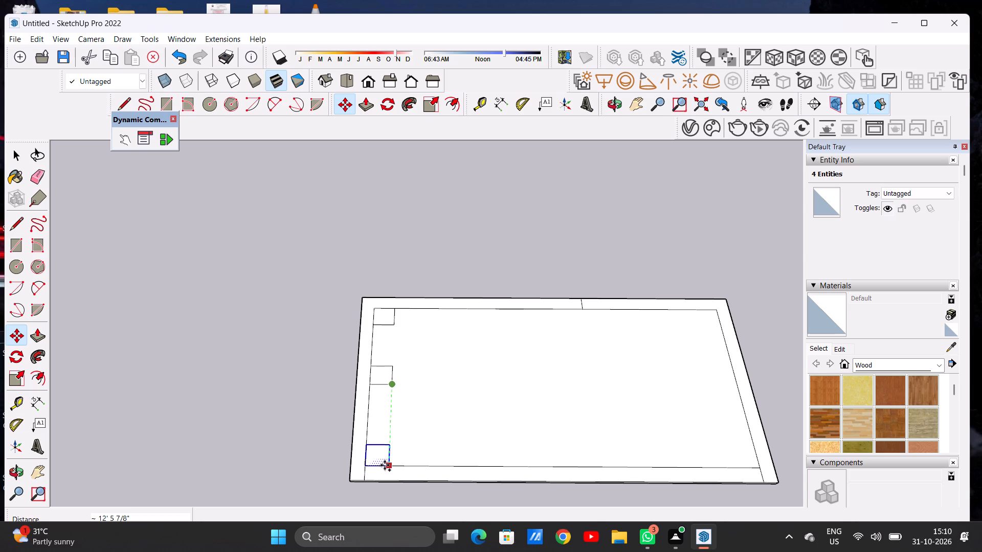
left_click(385, 465)
key("space")
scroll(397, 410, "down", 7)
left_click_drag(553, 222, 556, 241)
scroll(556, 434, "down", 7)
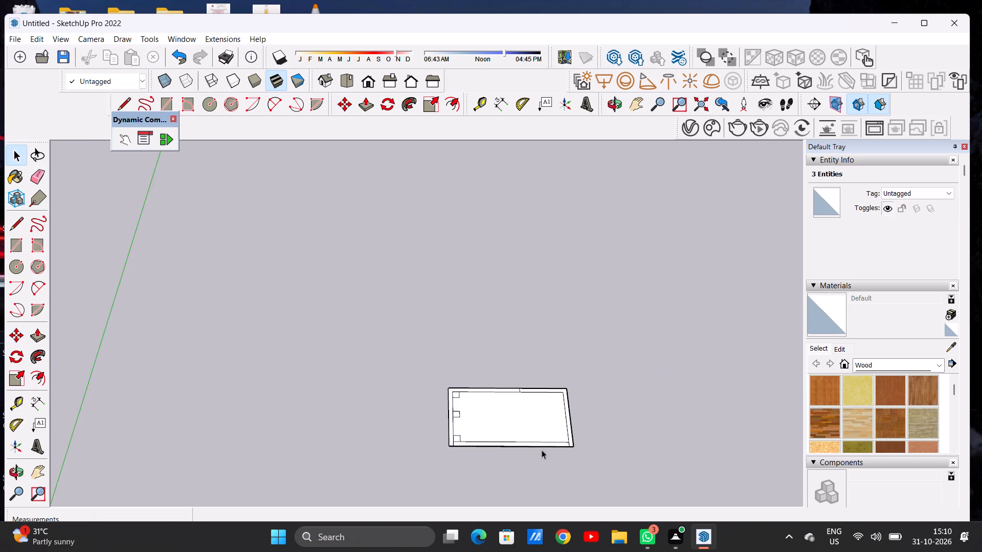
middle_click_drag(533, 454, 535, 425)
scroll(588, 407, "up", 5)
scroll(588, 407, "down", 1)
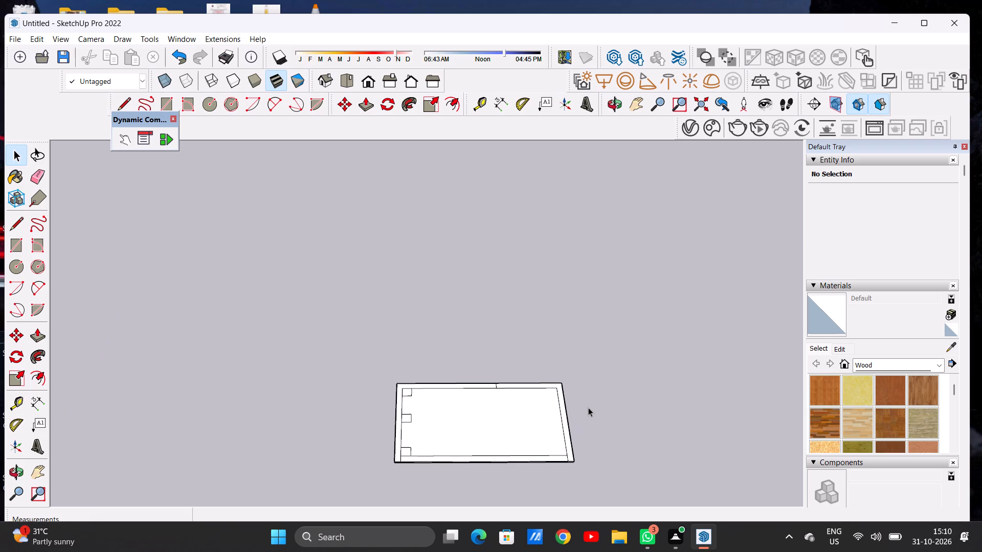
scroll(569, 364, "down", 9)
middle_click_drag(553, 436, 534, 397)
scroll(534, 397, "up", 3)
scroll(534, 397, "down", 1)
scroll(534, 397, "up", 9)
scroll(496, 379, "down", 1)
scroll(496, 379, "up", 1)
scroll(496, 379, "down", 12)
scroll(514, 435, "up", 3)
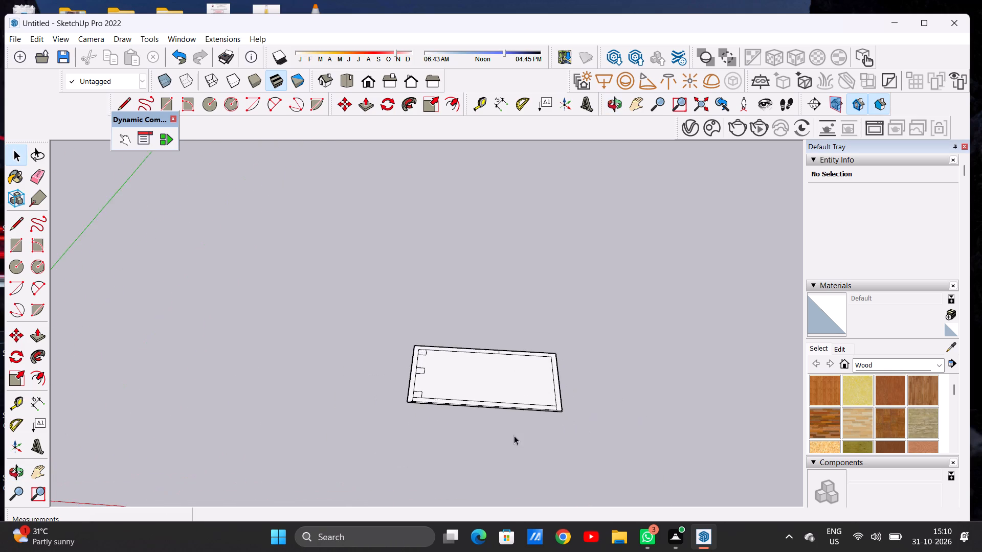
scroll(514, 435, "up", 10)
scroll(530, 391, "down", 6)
Push/Pull the border strip along the slab's right side and the right part of its far side up 10' as a wall.
middle_click_drag(546, 403, 551, 427)
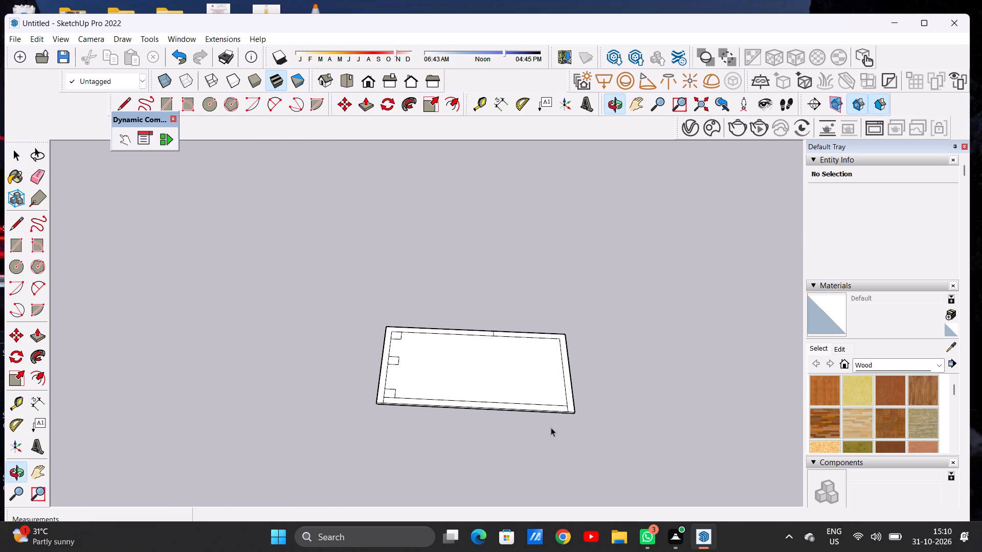
key("p")
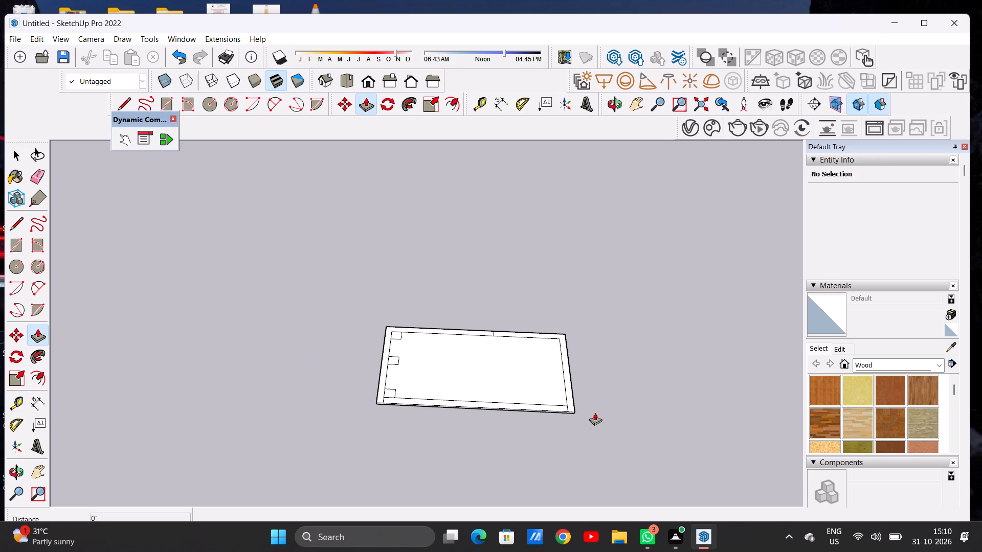
scroll(577, 406, "up", 9)
middle_click_drag(569, 405, 573, 332)
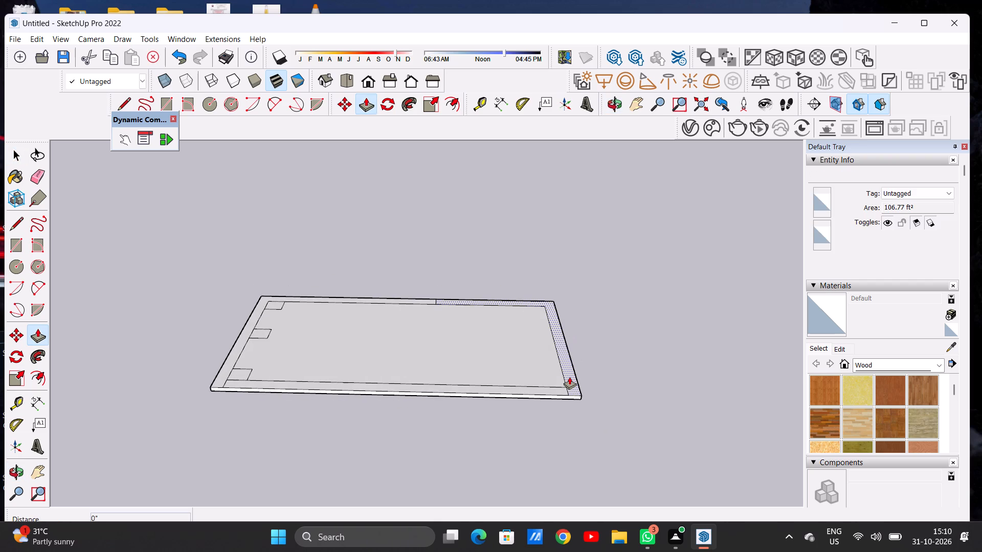
left_click(569, 377)
scroll(579, 321, "down", 8)
middle_click_drag(583, 301, 570, 269)
scroll(588, 308, "up", 6)
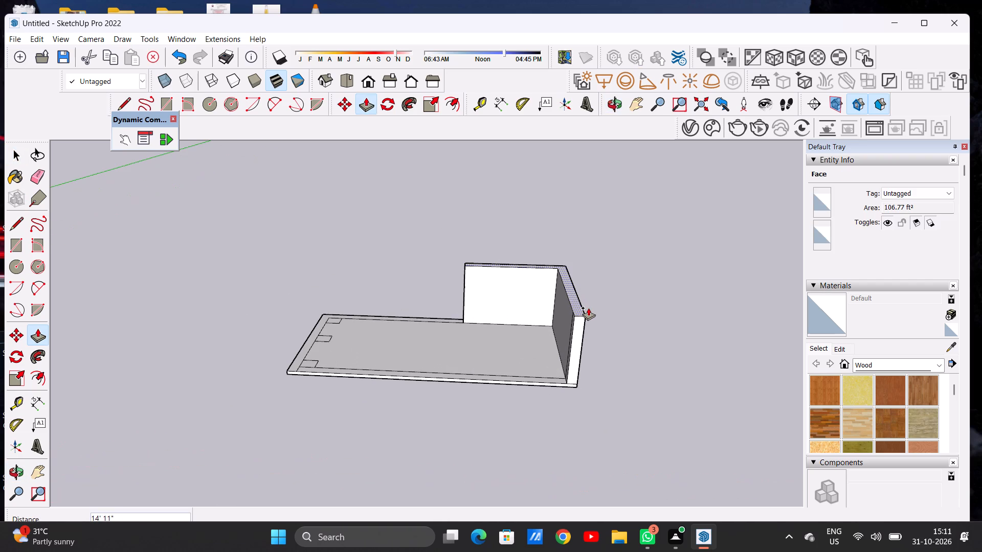
key("2")
key("BackSpace")
type("10'")
key("Return")
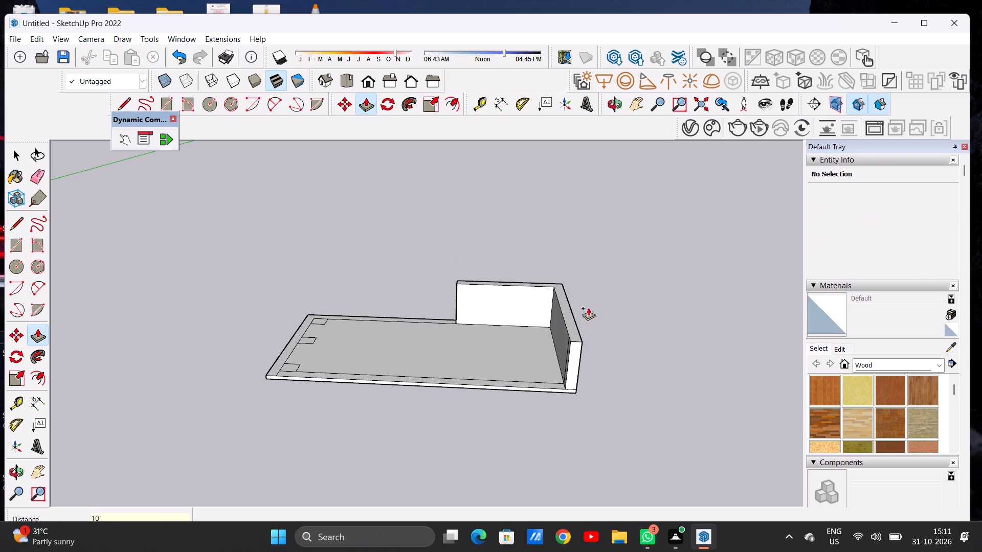
key("space")
Copy the far-left corner square about 30' 9" along the inset outline's far side, up to the raised wall's end.
scroll(588, 308, "down", 3)
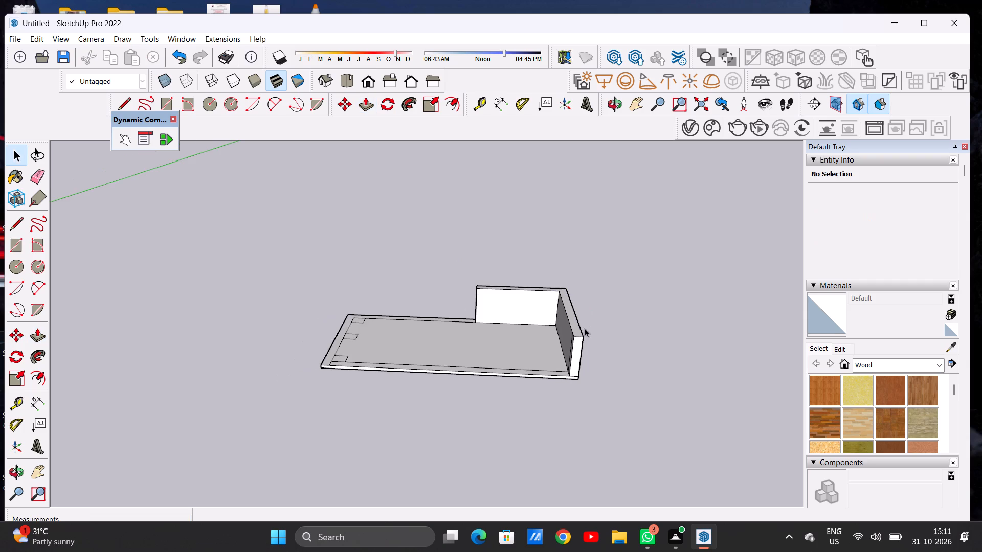
middle_click_drag(572, 370, 578, 342)
scroll(577, 341, "down", 6)
middle_click_drag(462, 330, 465, 373)
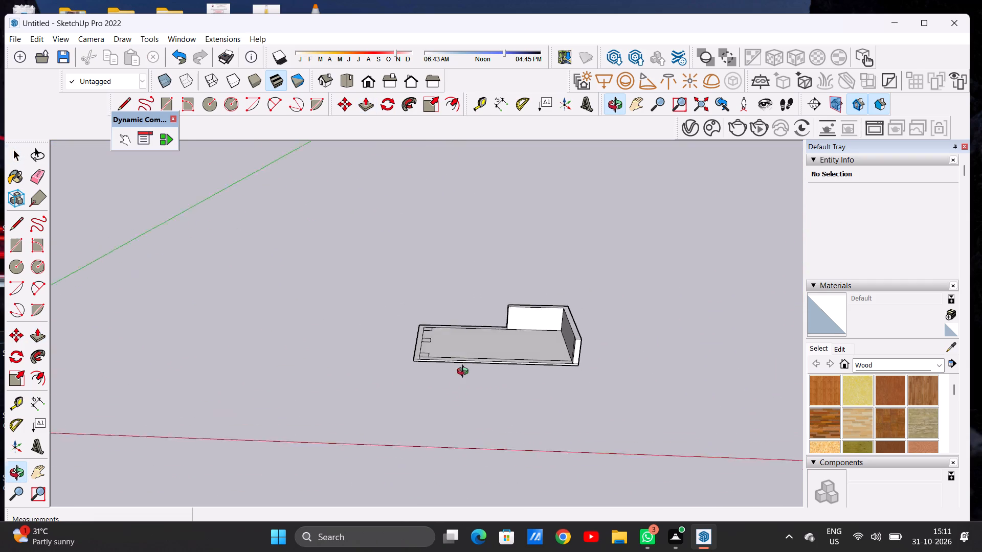
middle_click_drag(465, 373, 555, 406)
scroll(441, 305, "down", 1)
scroll(442, 307, "up", 5)
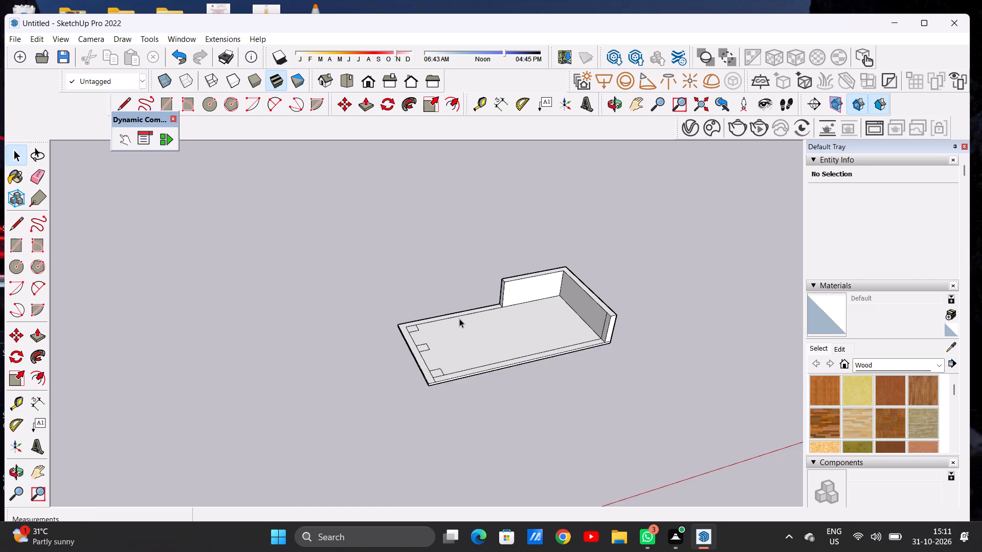
scroll(459, 318, "up", 3)
scroll(459, 318, "down", 1)
scroll(494, 326, "up", 6)
middle_click_drag(515, 354, 468, 325)
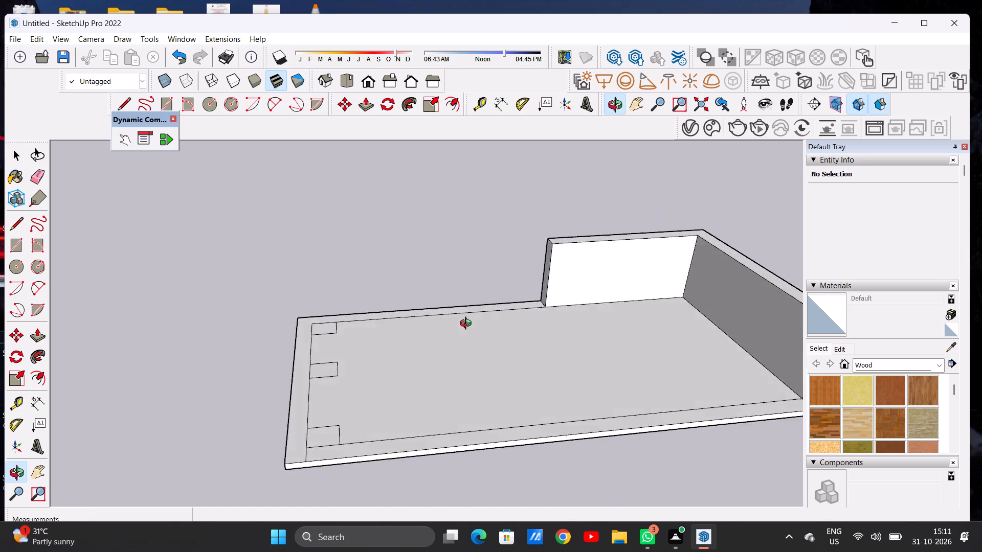
middle_click_drag(468, 325, 457, 378)
scroll(435, 324, "down", 4)
middle_click_drag(448, 315, 444, 399)
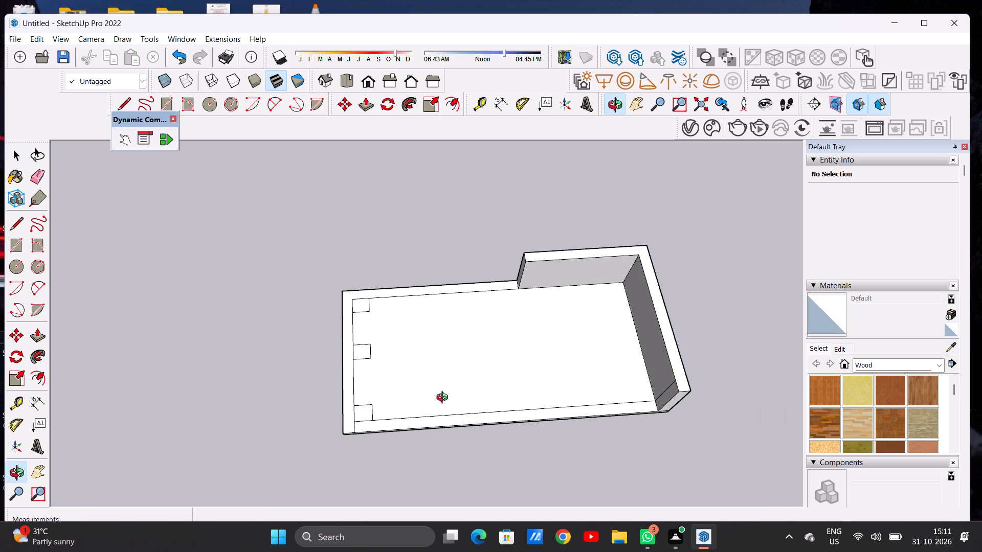
middle_click_drag(444, 399, 445, 408)
middle_click_drag(451, 320, 432, 357)
scroll(434, 324, "up", 3)
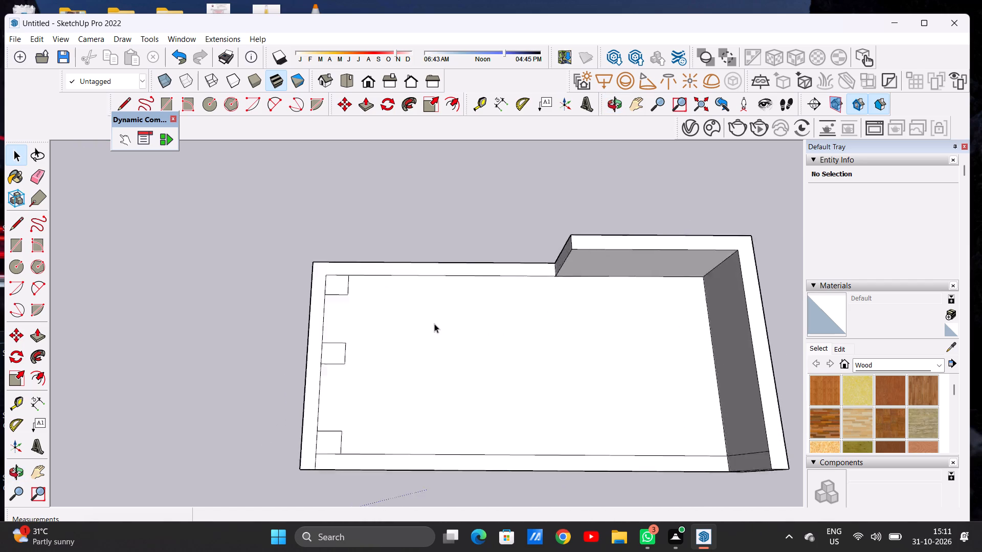
scroll(434, 324, "up", 2)
scroll(434, 324, "down", 1)
double_click(323, 278)
key("m")
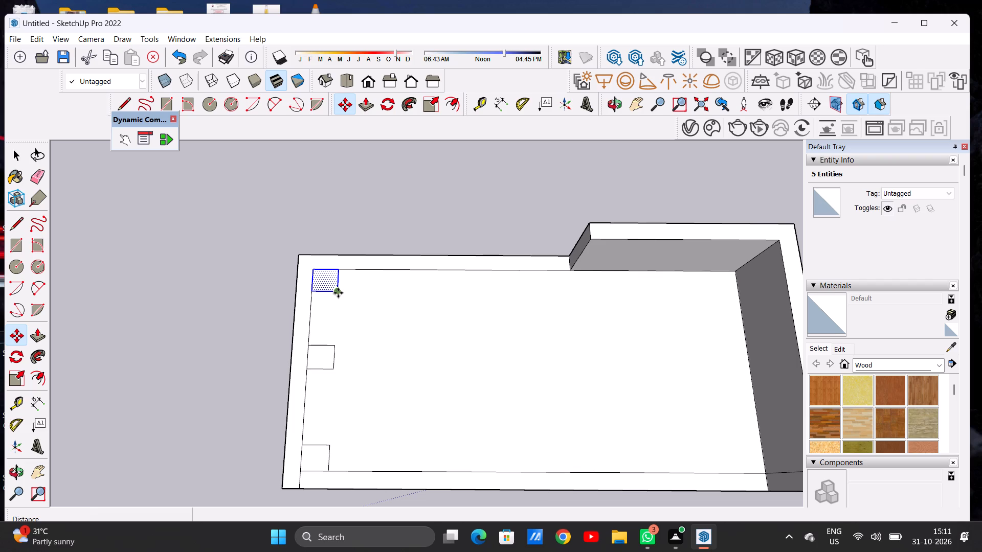
left_click(338, 293)
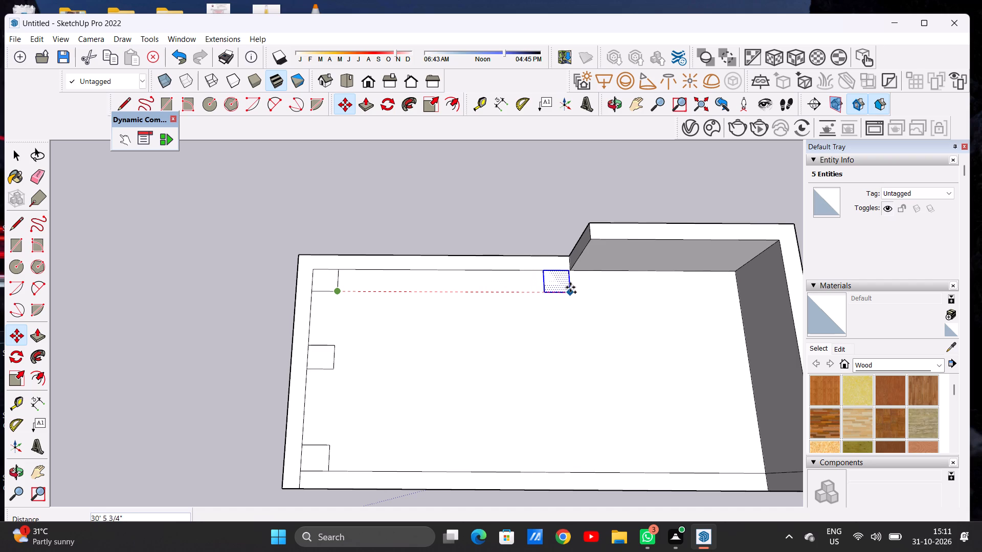
scroll(572, 287, "up", 3)
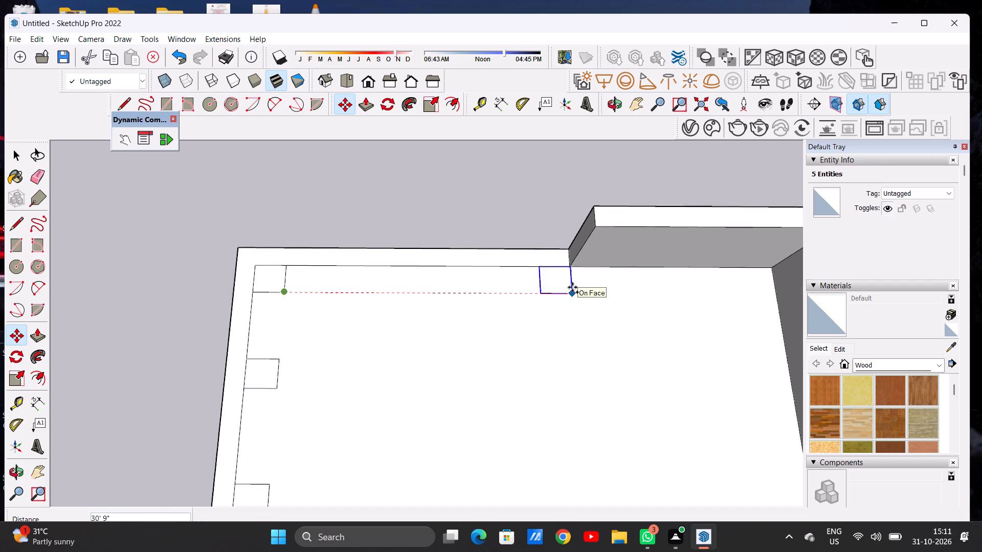
scroll(572, 287, "up", 3)
left_click(572, 291)
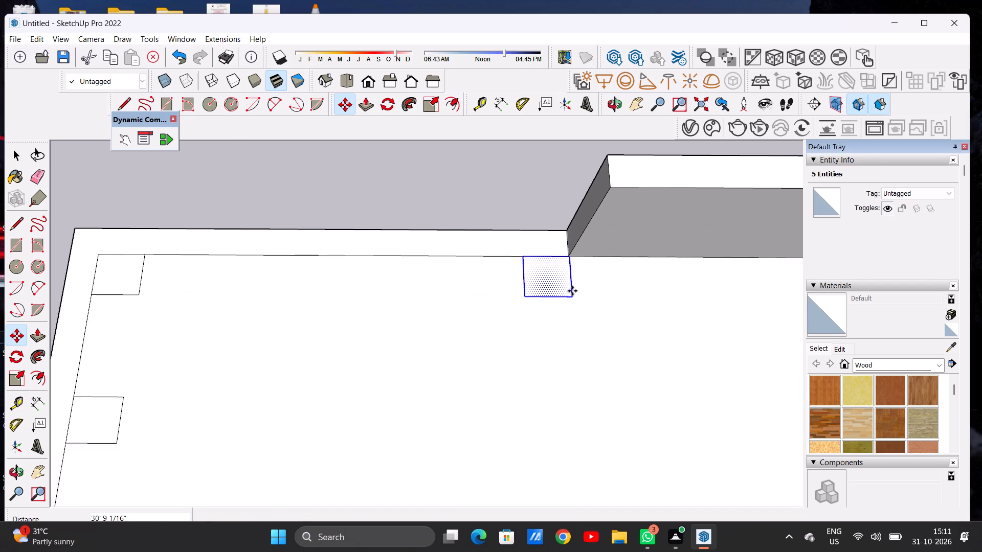
key("space")
Copy the square beside the wall's end about 10' 7" straight toward the near edge, into the middle of the floor.
scroll(499, 287, "down", 11)
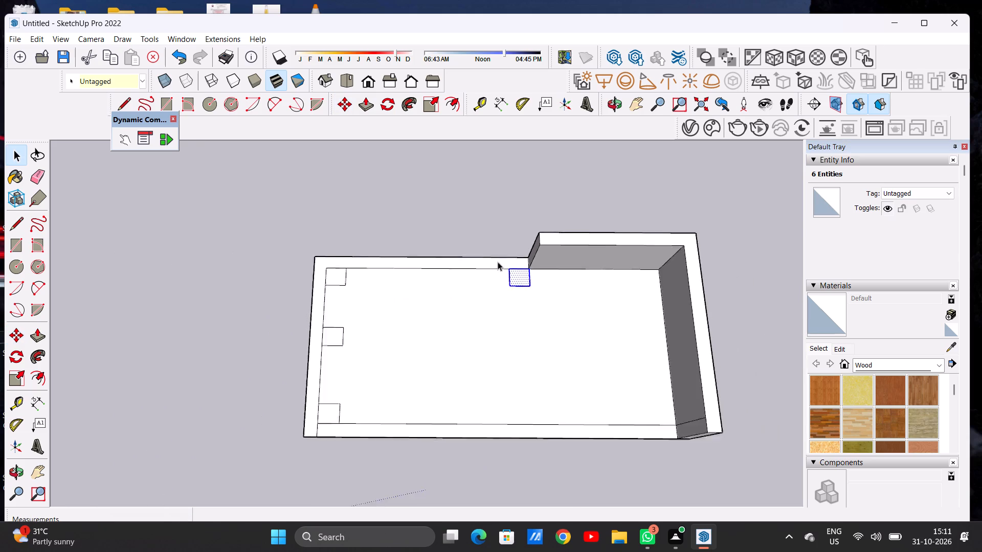
scroll(498, 262, "down", 3)
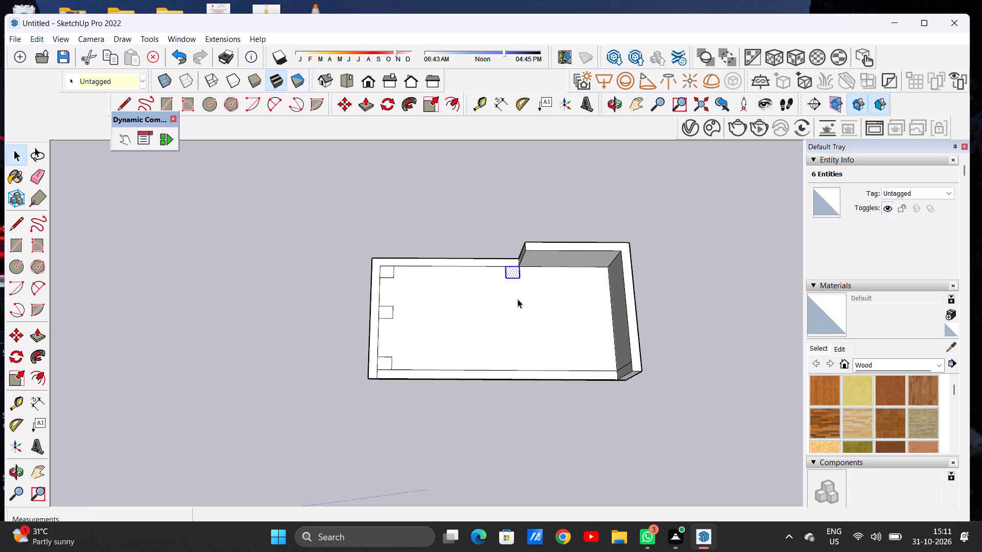
scroll(509, 272, "up", 6)
scroll(510, 287, "down", 1)
scroll(510, 287, "up", 6)
key("m")
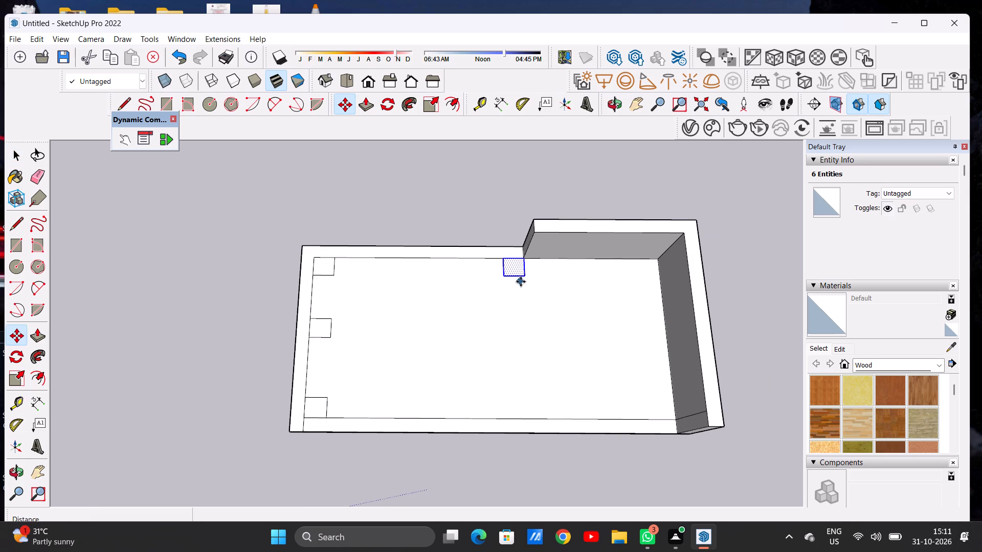
scroll(521, 282, "up", 1)
scroll(521, 282, "down", 2)
scroll(521, 282, "up", 3)
left_click(528, 275)
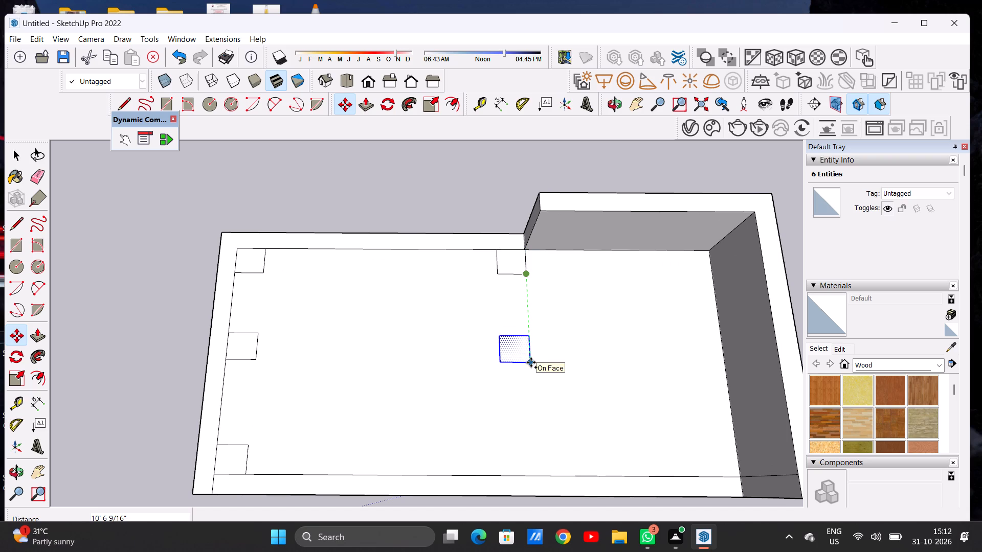
left_click(531, 362)
key("space")
scroll(493, 321, "down", 5)
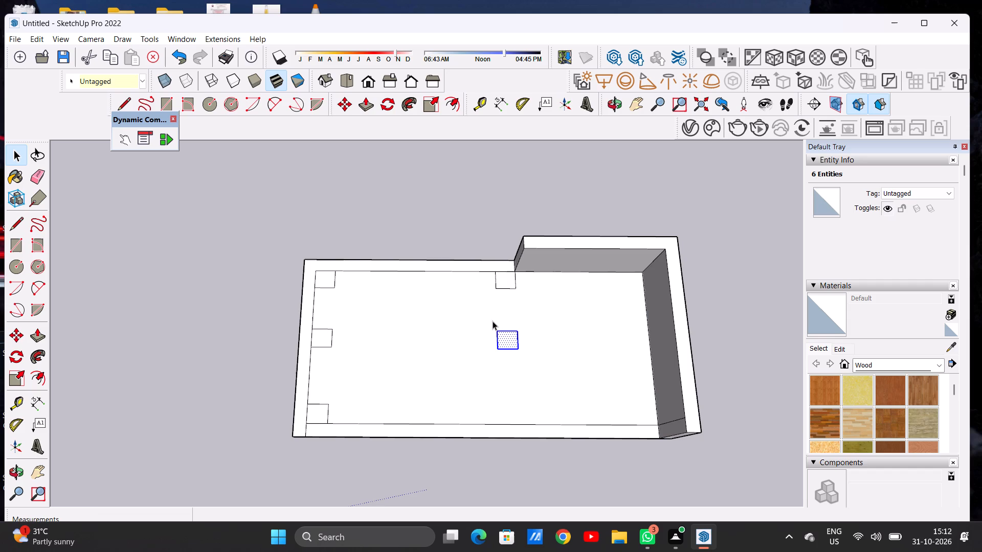
middle_click_drag(557, 379, 554, 334)
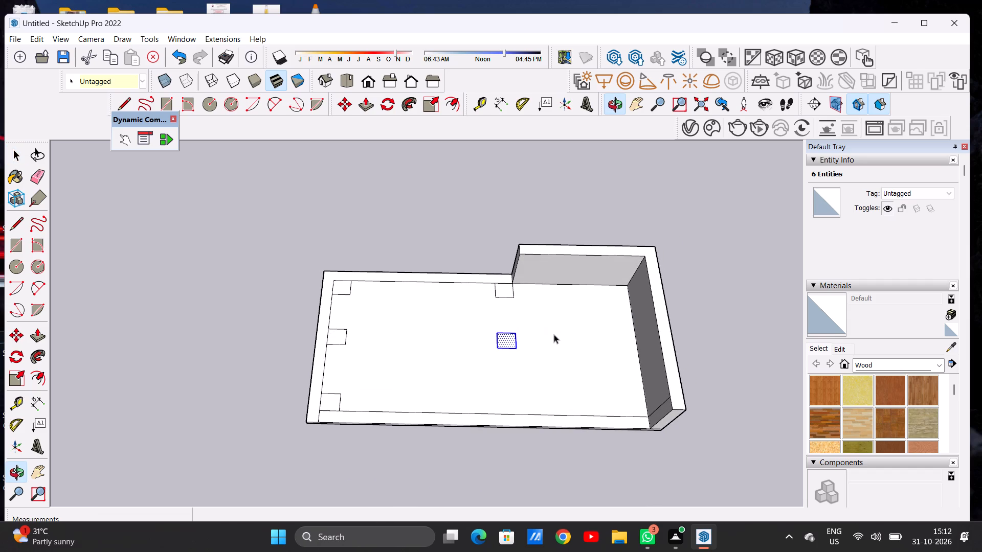
left_click(408, 240)
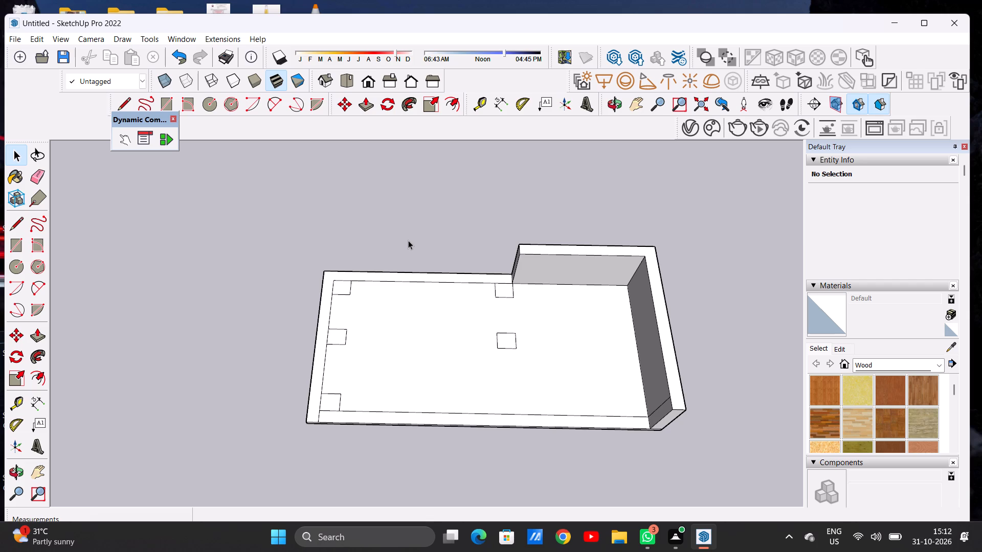
Push/Pull the square beside the far wall's end up 10', level with the wall top, as a pillar.
scroll(419, 257, "down", 7)
scroll(438, 349, "down", 11)
scroll(387, 335, "up", 1)
scroll(387, 335, "down", 4)
middle_click_drag(426, 354, 428, 292)
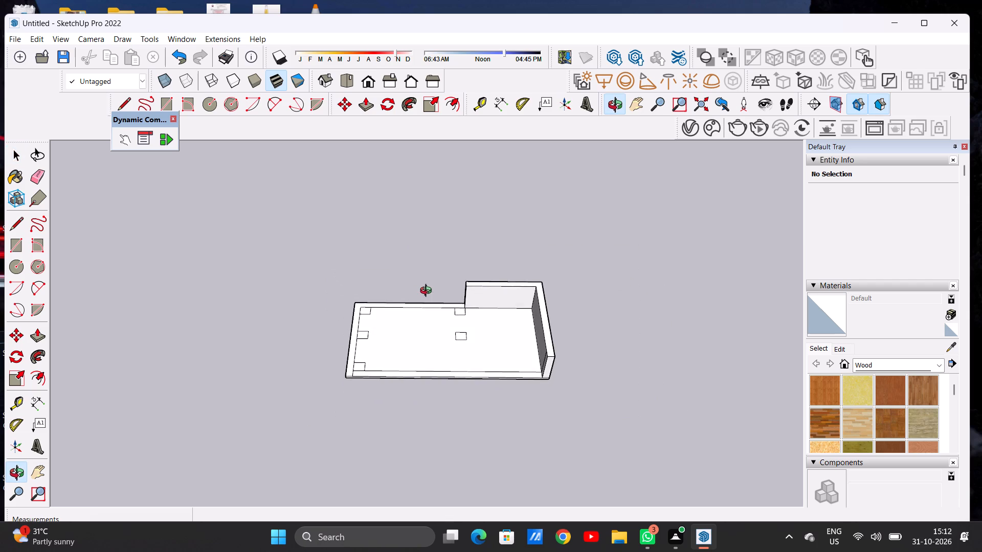
middle_click_drag(428, 292, 427, 283)
scroll(470, 323, "up", 9)
middle_click_drag(459, 320, 454, 306)
scroll(454, 306, "up", 2)
key("p")
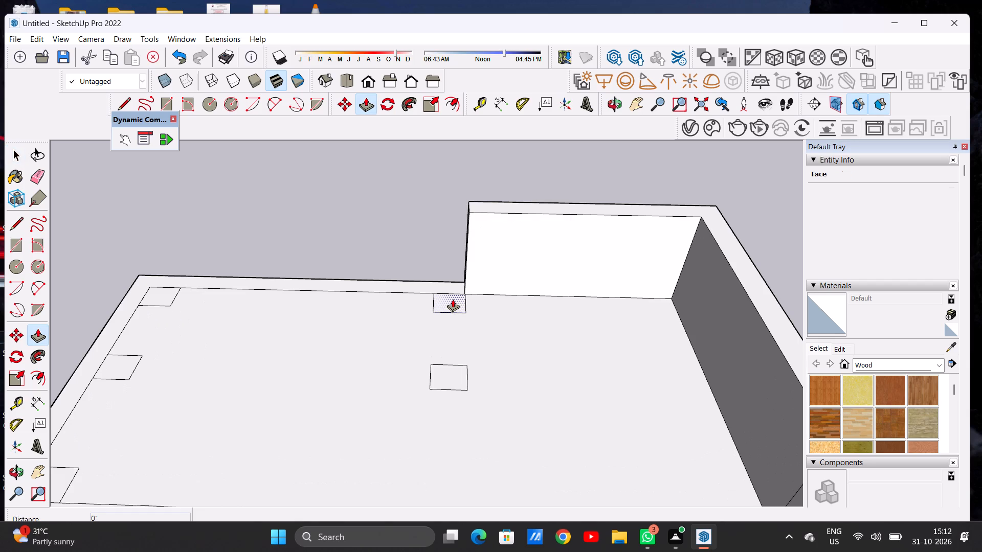
left_click(453, 299)
scroll(453, 250, "down", 6)
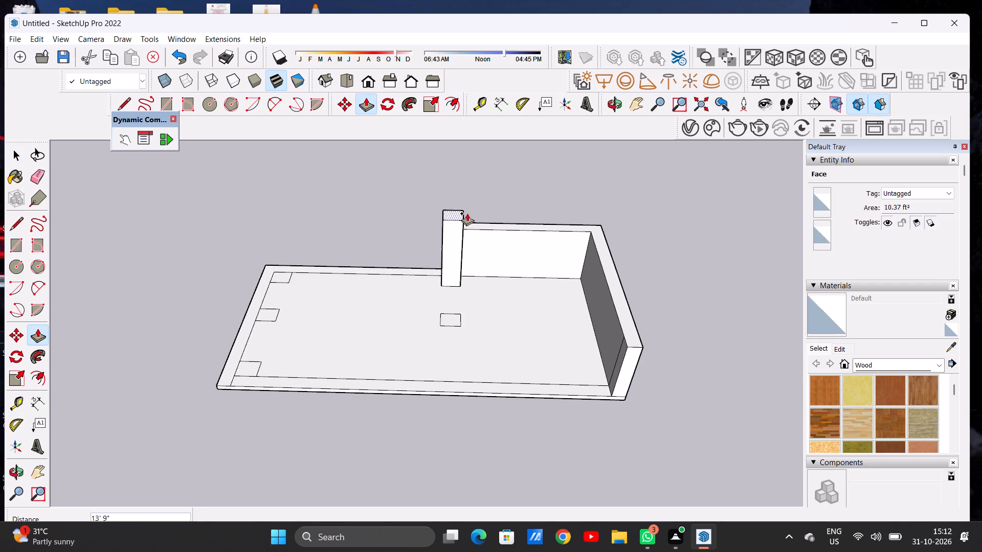
scroll(467, 223, "up", 6)
left_click(467, 223)
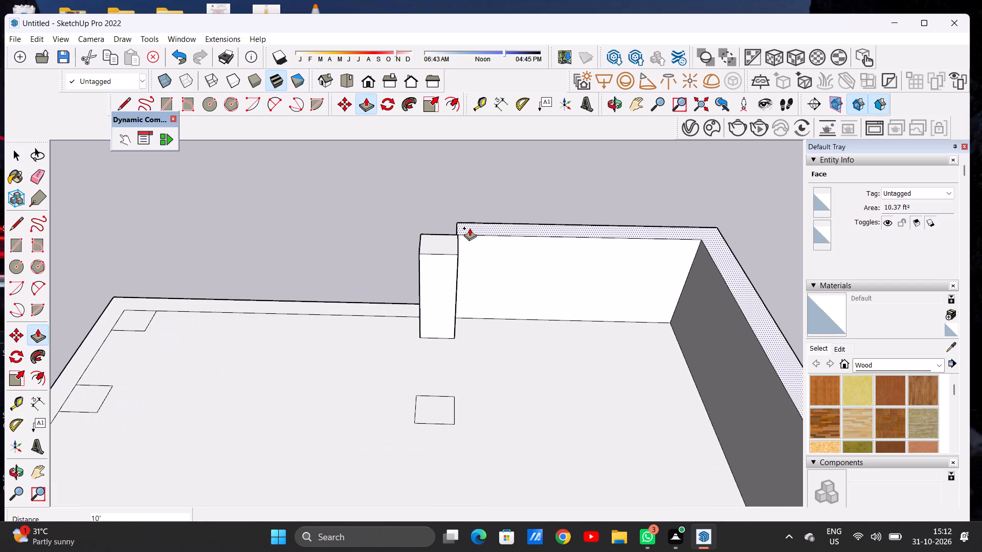
key("space")
Examine the raised pillar and where it meets the far wall's end from low and high angles.
scroll(466, 309, "down", 7)
middle_click_drag(477, 362, 465, 220)
middle_click(465, 220)
scroll(437, 318, "up", 2)
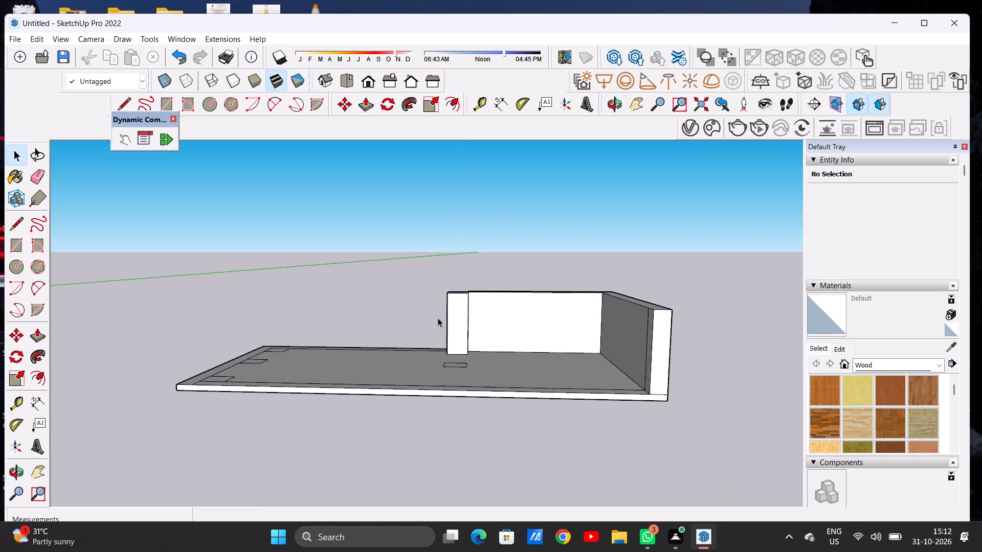
scroll(438, 318, "up", 5)
scroll(438, 320, "down", 6)
middle_click_drag(492, 344, 495, 348)
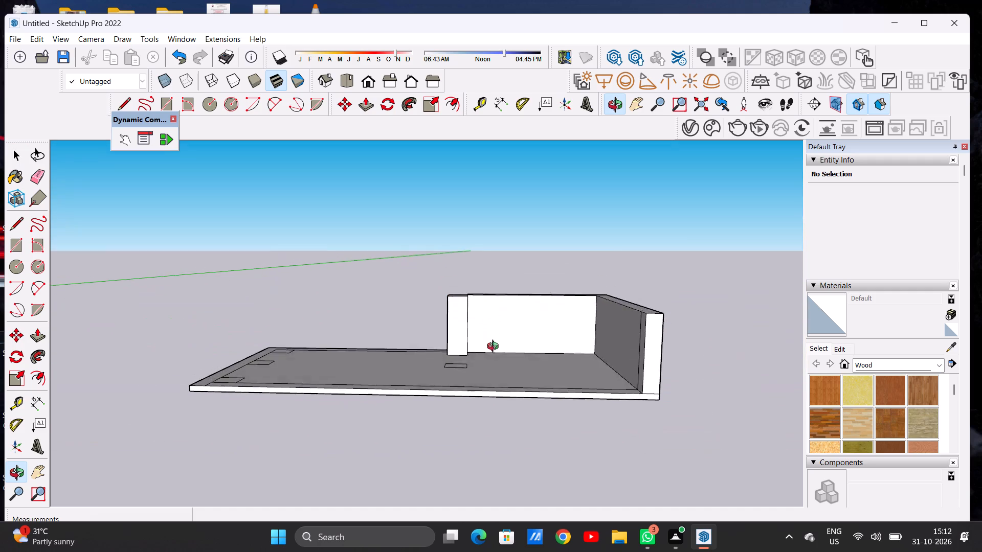
middle_click_drag(495, 348, 493, 358)
scroll(406, 342, "down", 3)
scroll(415, 343, "up", 1)
scroll(430, 342, "down", 6)
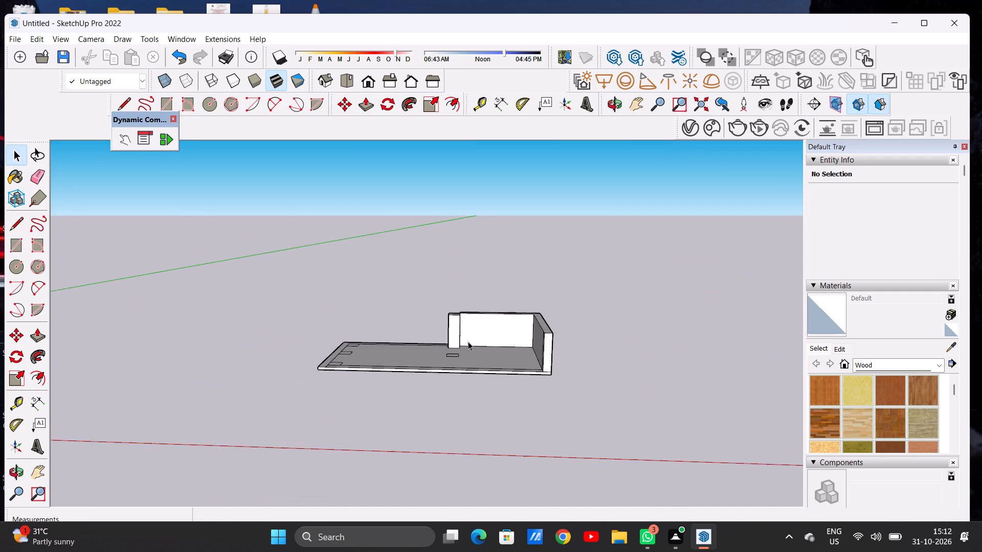
scroll(468, 341, "down", 4)
scroll(454, 326, "up", 6)
scroll(459, 331, "down", 2)
scroll(459, 331, "up", 7)
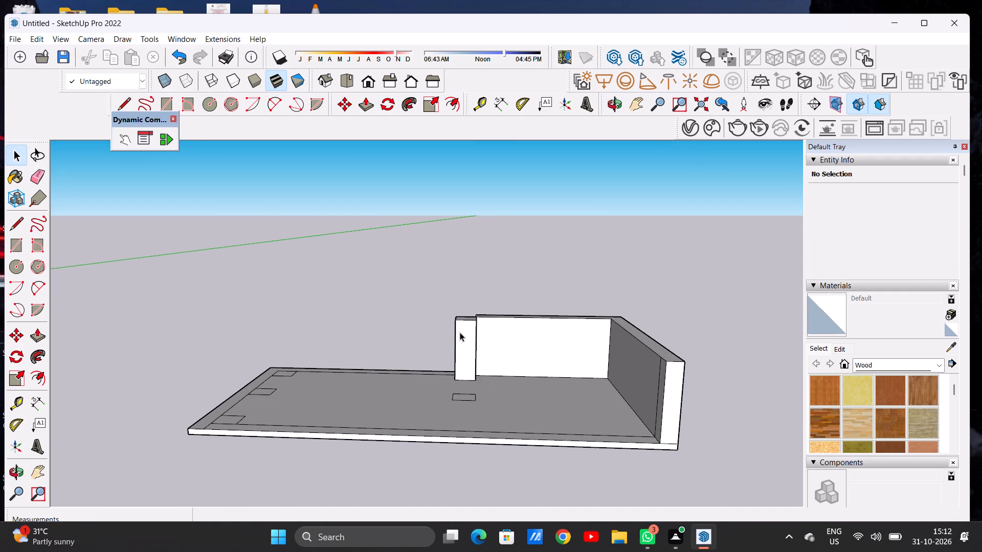
middle_click_drag(478, 377, 477, 384)
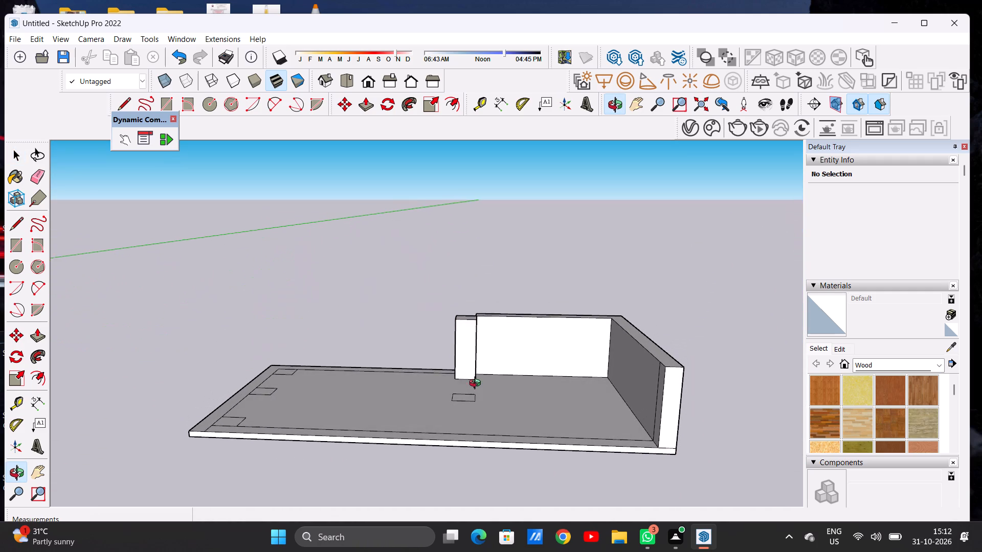
middle_click_drag(477, 384, 478, 388)
scroll(479, 381, "down", 4)
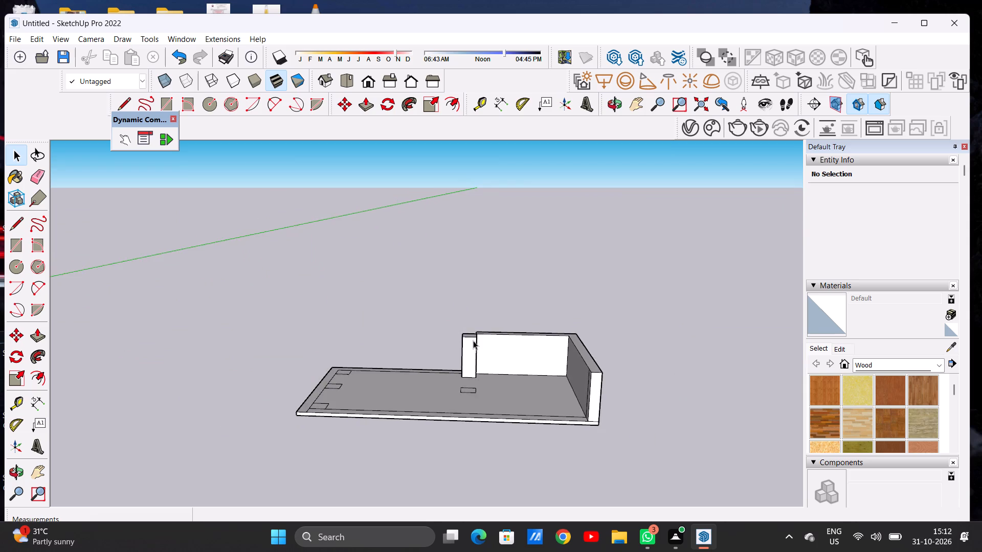
middle_click_drag(473, 340, 492, 462)
scroll(469, 309, "up", 12)
middle_click_drag(510, 343, 407, 261)
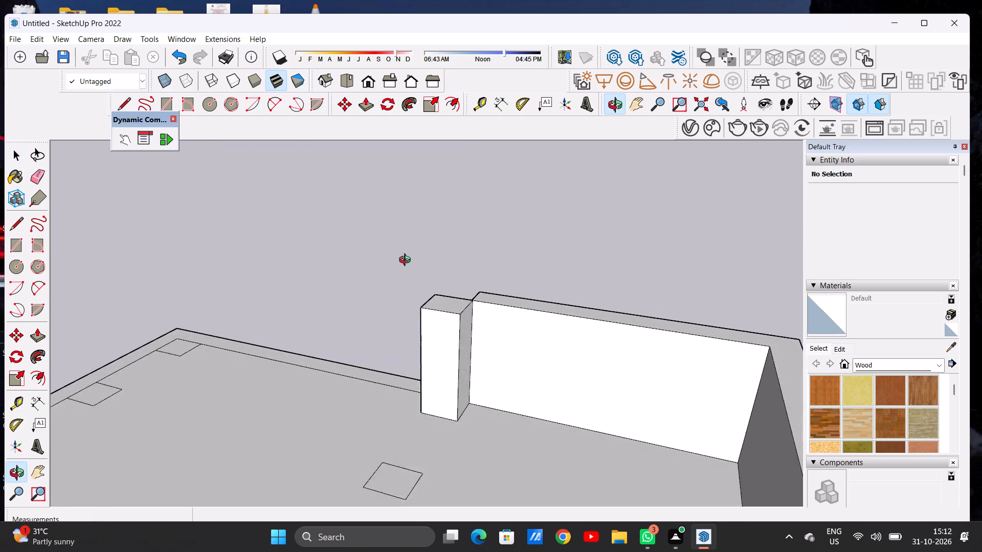
middle_click_drag(407, 261, 399, 255)
middle_click(396, 252)
scroll(418, 309, "up", 1)
scroll(418, 309, "down", 1)
scroll(418, 309, "up", 1)
middle_click_drag(425, 324, 503, 292)
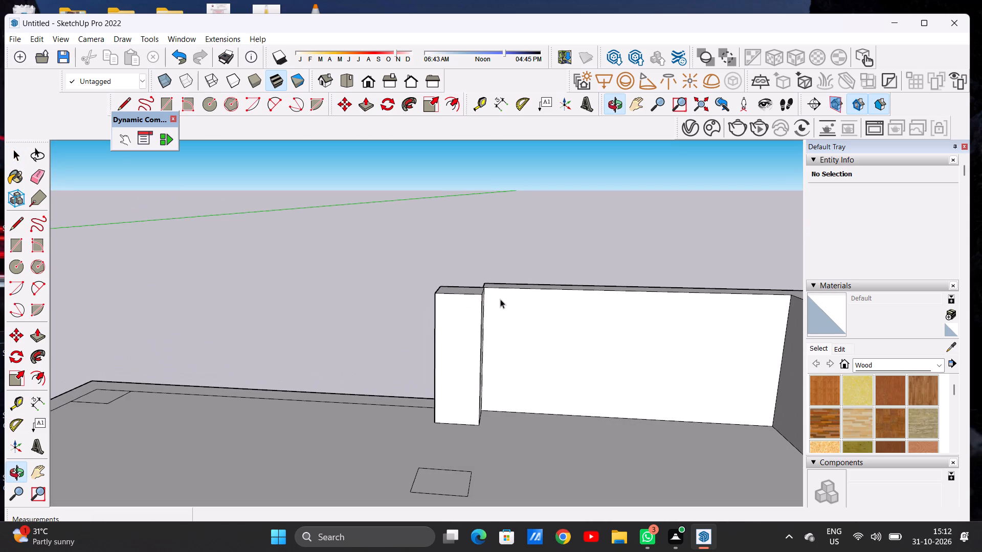
Push/Pull the far-wall pillar's near face in a few inches and its side facing the far-left corner in about 8 3/8".
key("p")
middle_click_drag(479, 307, 534, 382)
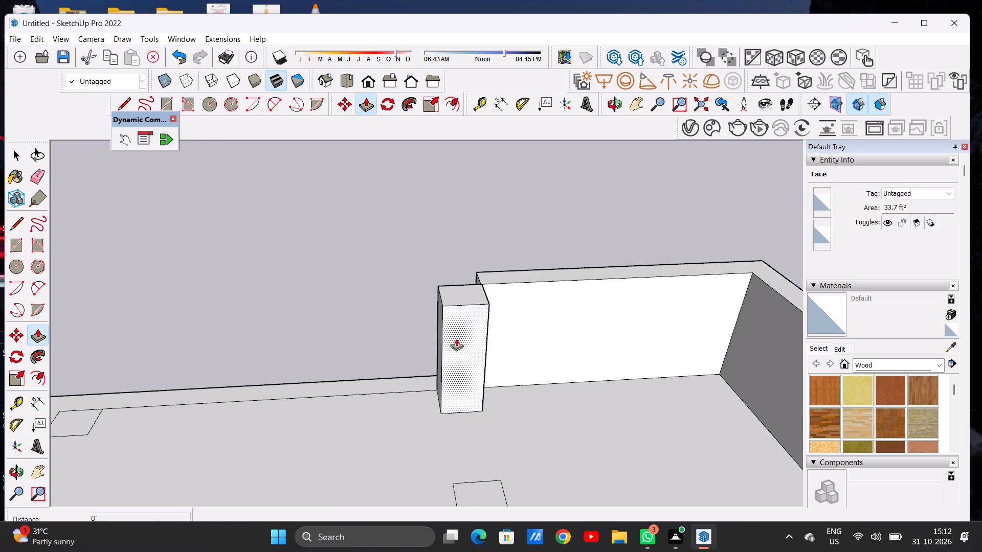
scroll(456, 338, "up", 4)
left_click(456, 335)
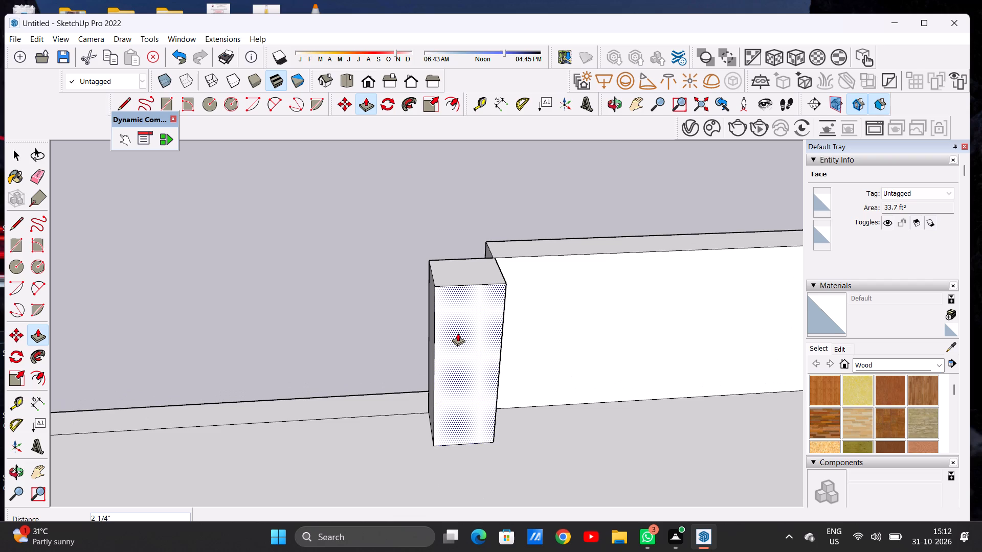
left_click(459, 331)
middle_click_drag(445, 338, 520, 342)
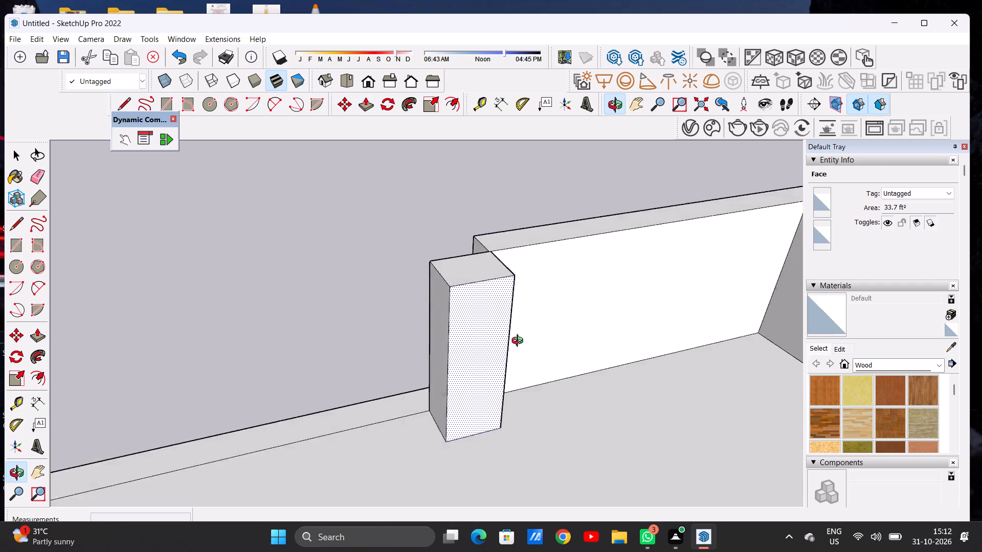
middle_click_drag(520, 342, 611, 323)
left_click(453, 308)
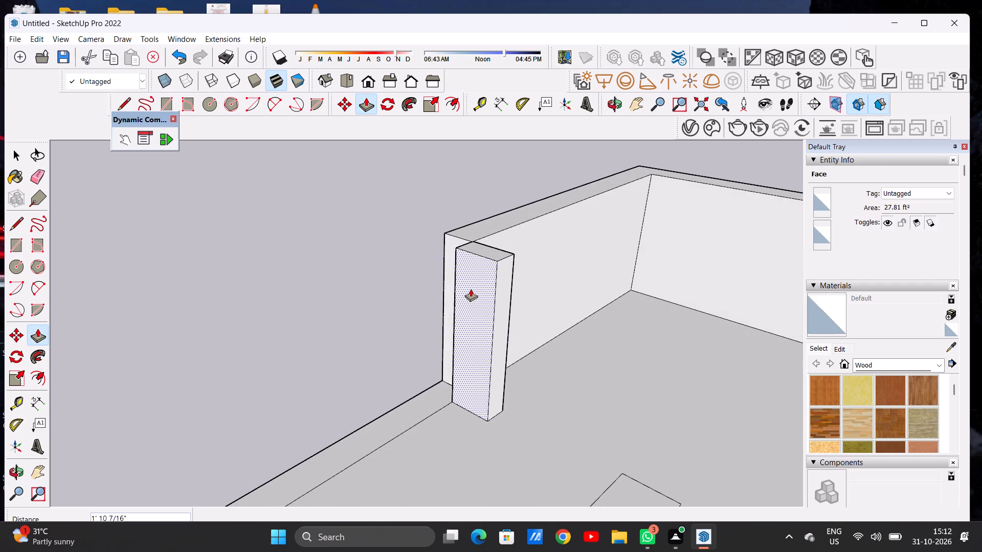
left_click(459, 299)
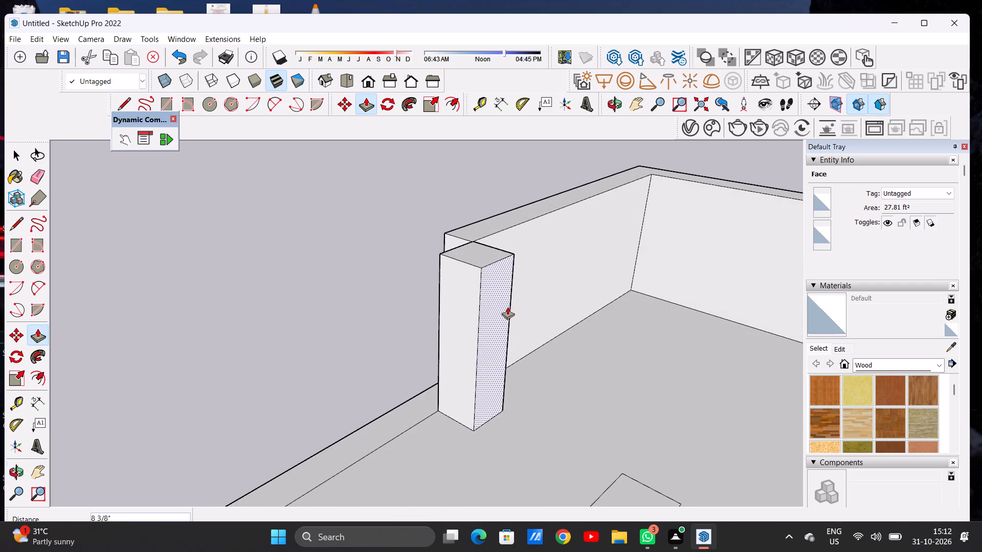
Push/Pull the pillar's near face in about 7 11/16" and its side facing the far-left corner until it is about 1' 11" wide.
middle_click_drag(506, 307, 299, 318)
middle_click_drag(397, 295, 390, 327)
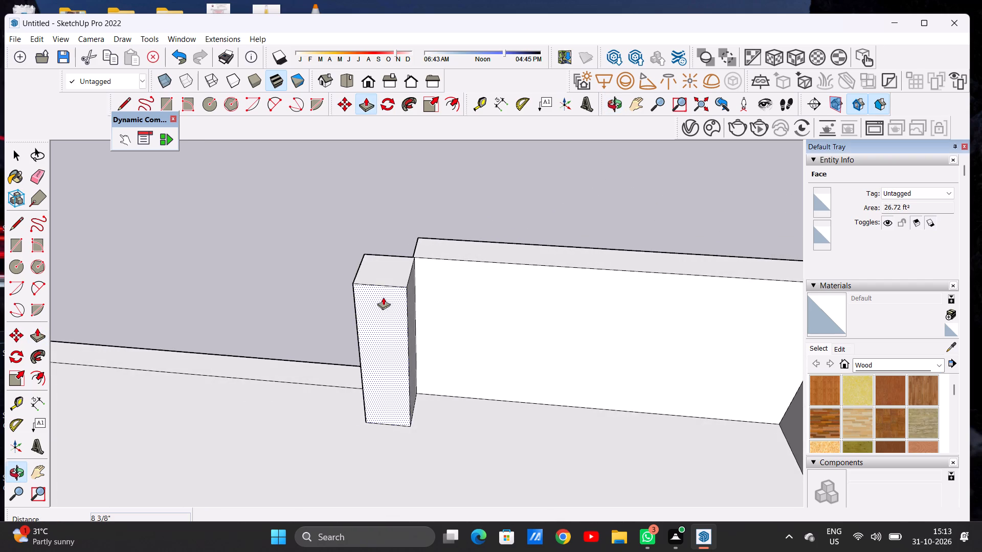
scroll(383, 294, "up", 5)
left_click(383, 294)
left_click(386, 282)
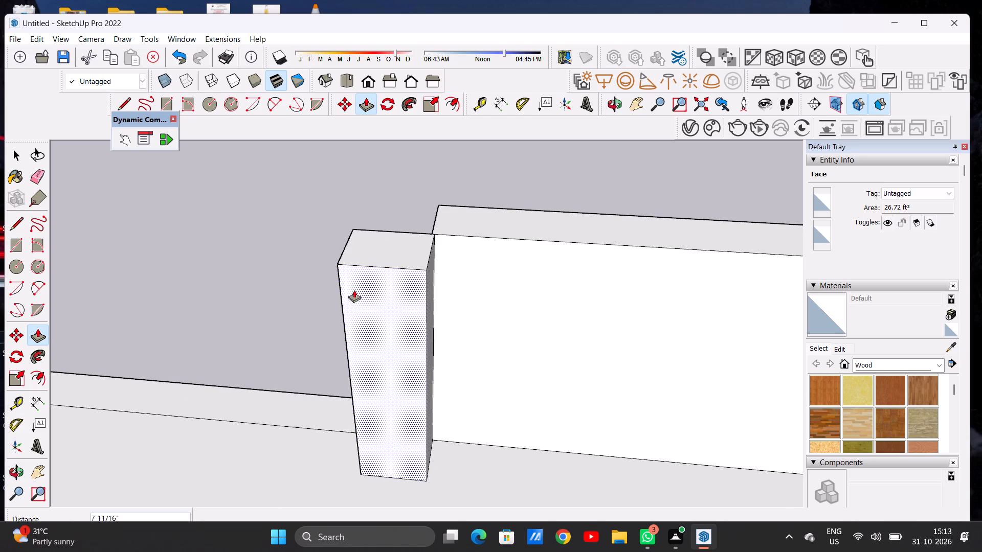
middle_click_drag(367, 295, 555, 297)
left_click(411, 293)
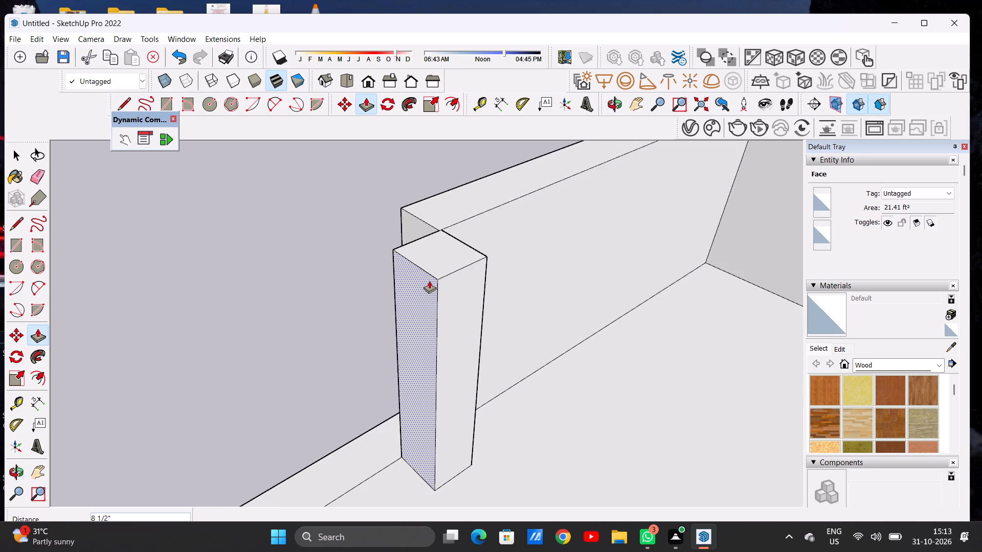
left_click(429, 281)
key("space")
Draw a line from far to near edge across the mid-floor square, aligned with the slimmed pillar's side facing the far-left corner.
scroll(457, 361, "down", 10)
scroll(457, 361, "up", 2)
scroll(460, 355, "down", 1)
scroll(461, 356, "up", 1)
scroll(461, 356, "down", 12)
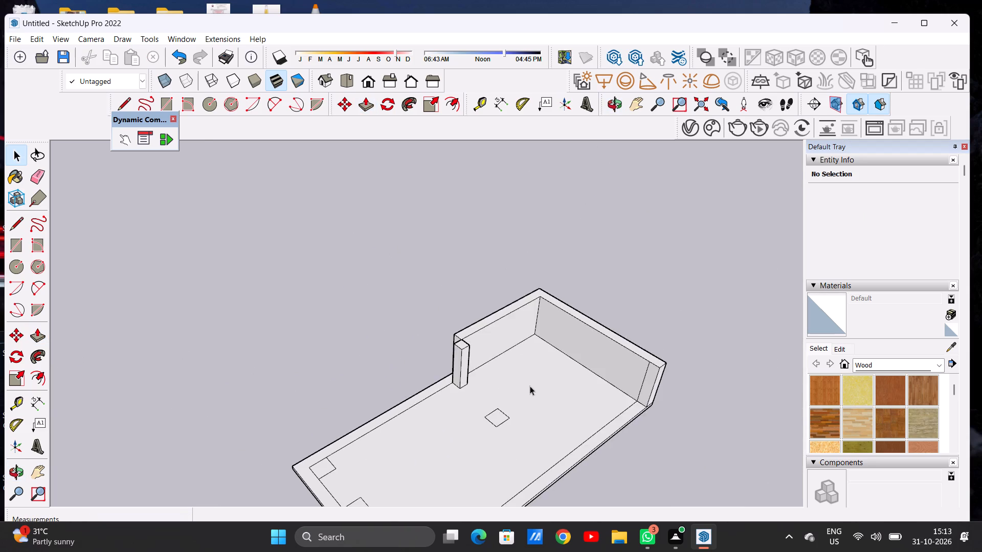
middle_click_drag(528, 390, 366, 308)
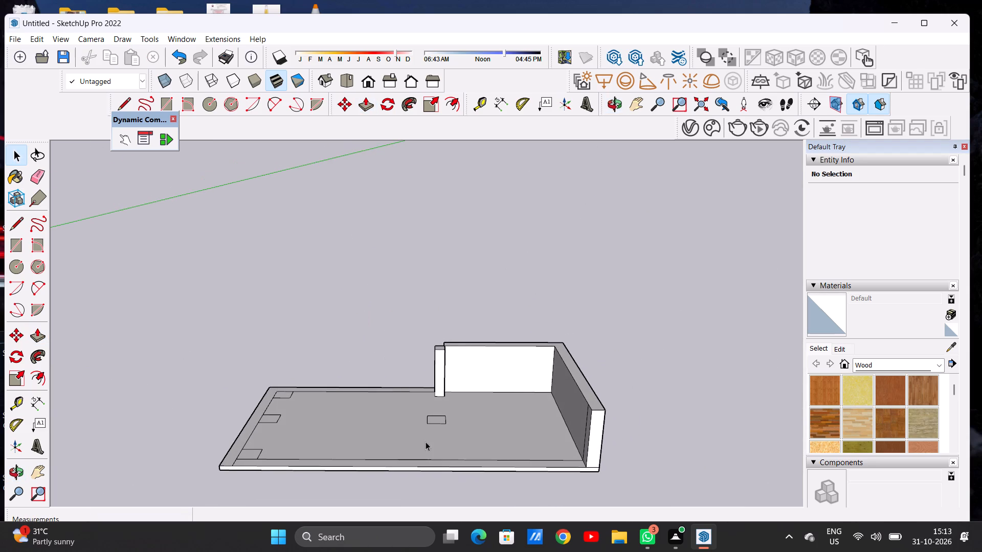
scroll(438, 451, "up", 7)
middle_click_drag(439, 391, 443, 492)
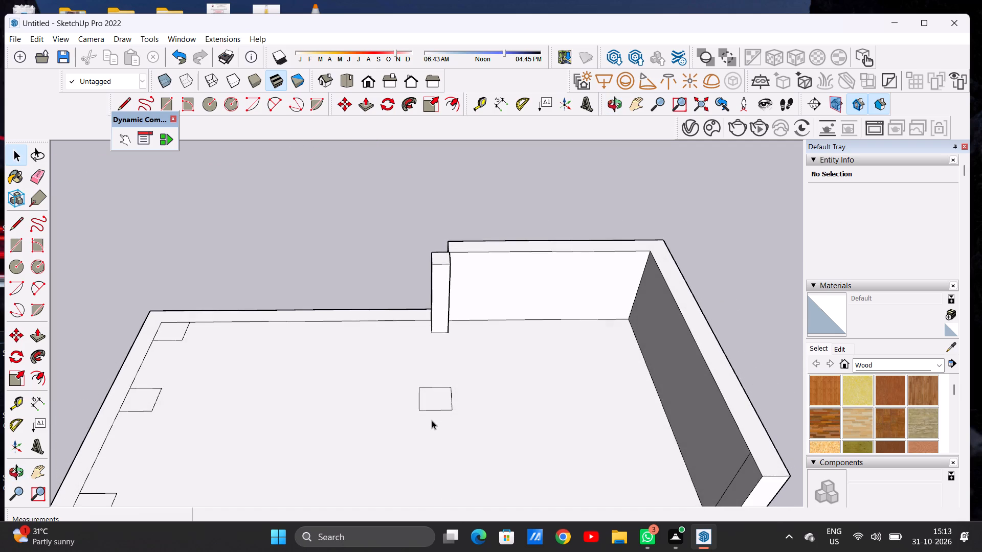
scroll(432, 417, "up", 6)
scroll(432, 417, "down", 1)
key("l")
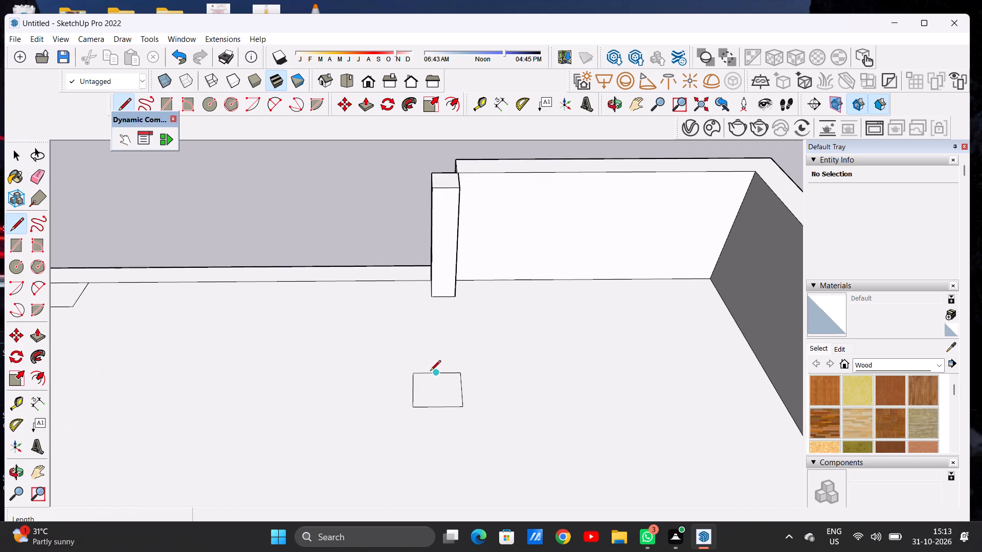
left_click(455, 298)
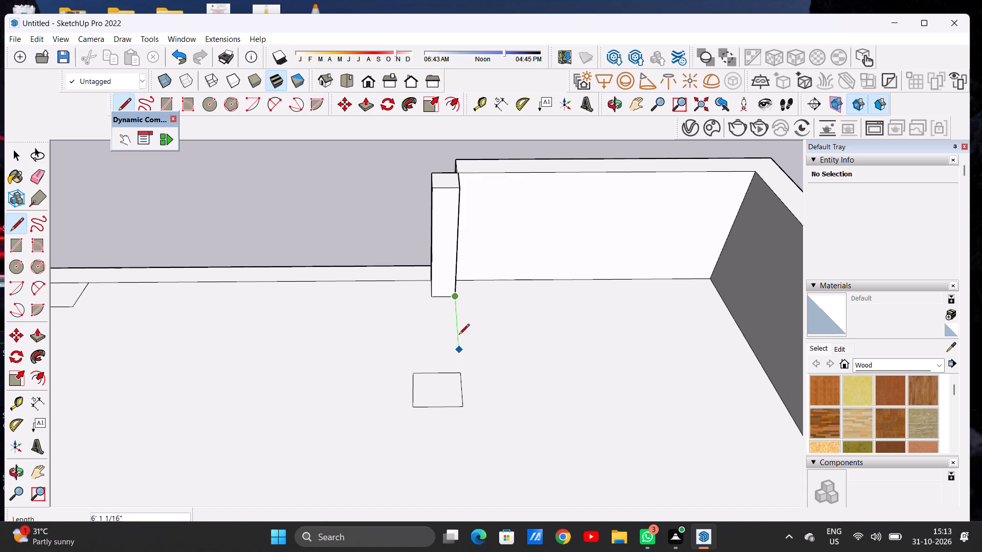
left_click(433, 296)
scroll(431, 372, "up", 8)
left_click(433, 374)
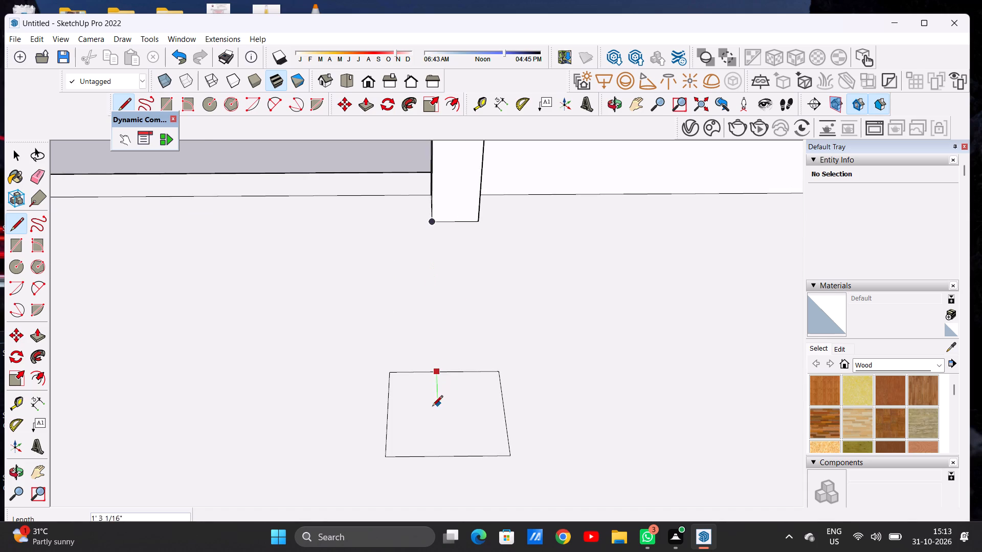
left_click(433, 456)
key("space")
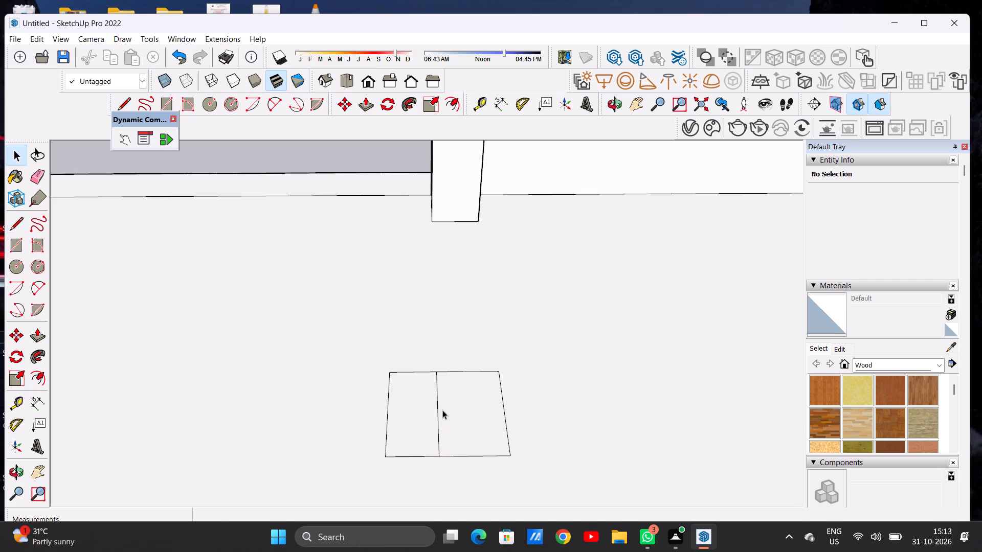
Draw a line about 1' 11" long from the dividing line to the square's right edge, slightly nearer than its far edge.
key("l")
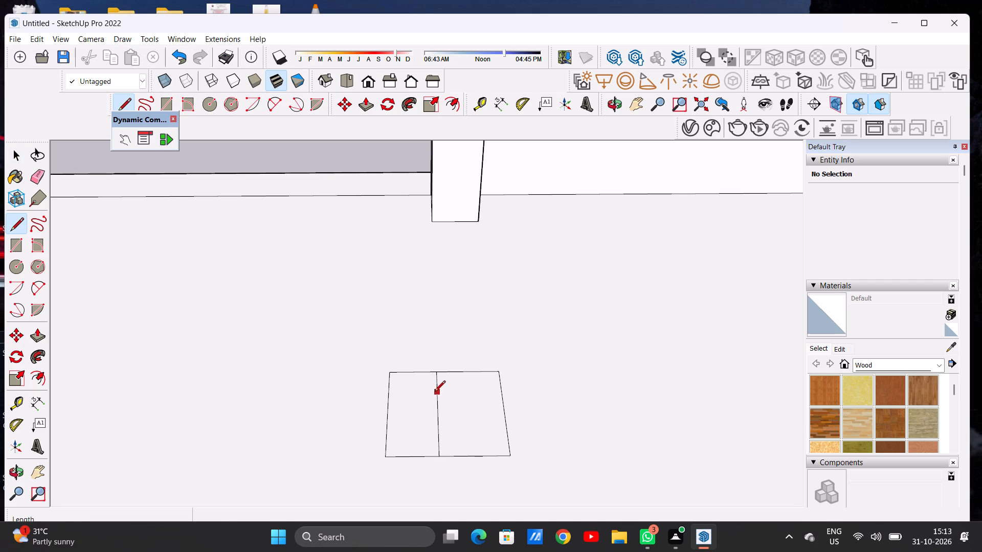
left_click(434, 390)
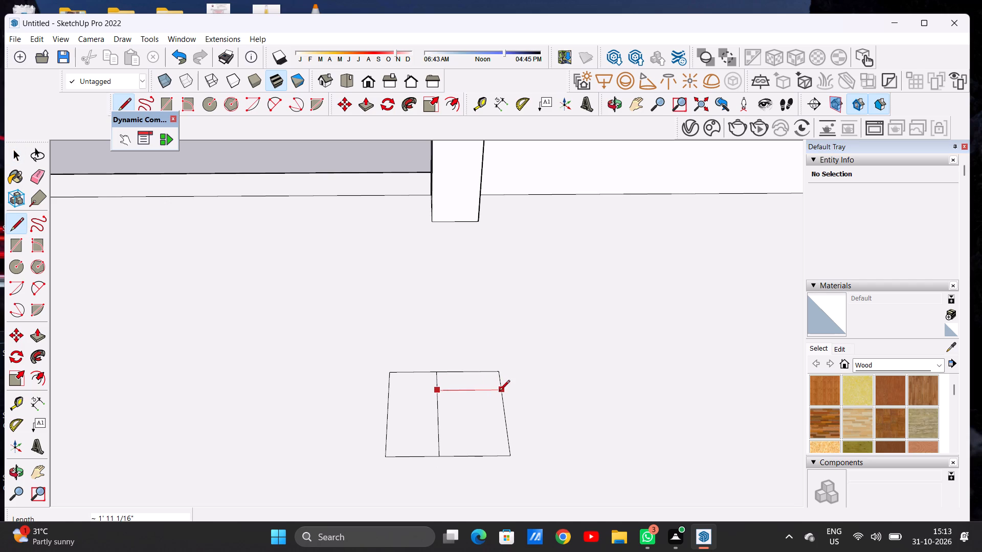
left_click(500, 392)
key("space")
Erase the mid-floor square's leftover edges beyond the two new lines, keeping only the smaller rectangle.
key("e")
left_click_drag(473, 371, 492, 377)
left_click_drag(493, 377, 502, 381)
left_click_drag(450, 379, 430, 380)
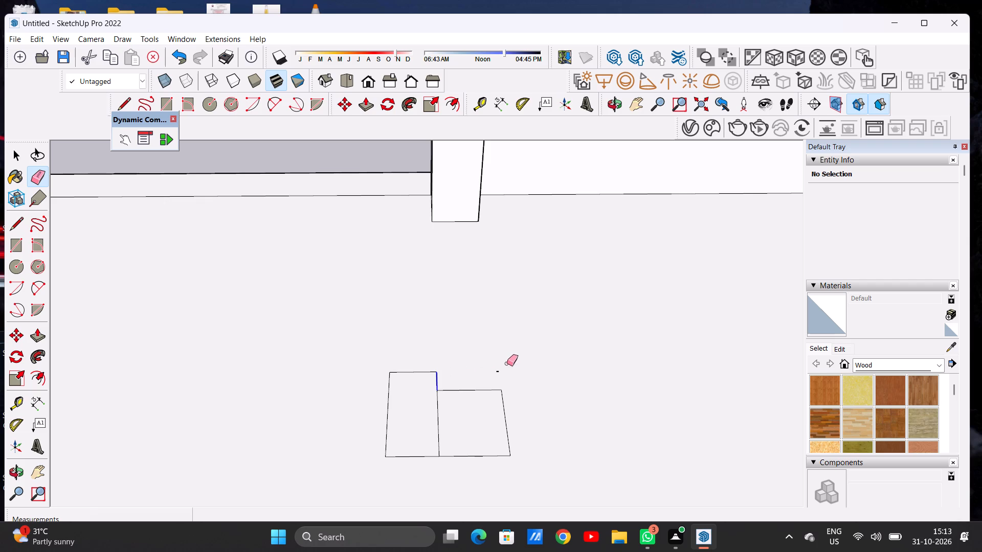
left_click_drag(506, 365, 494, 373)
left_click_drag(406, 363, 397, 407)
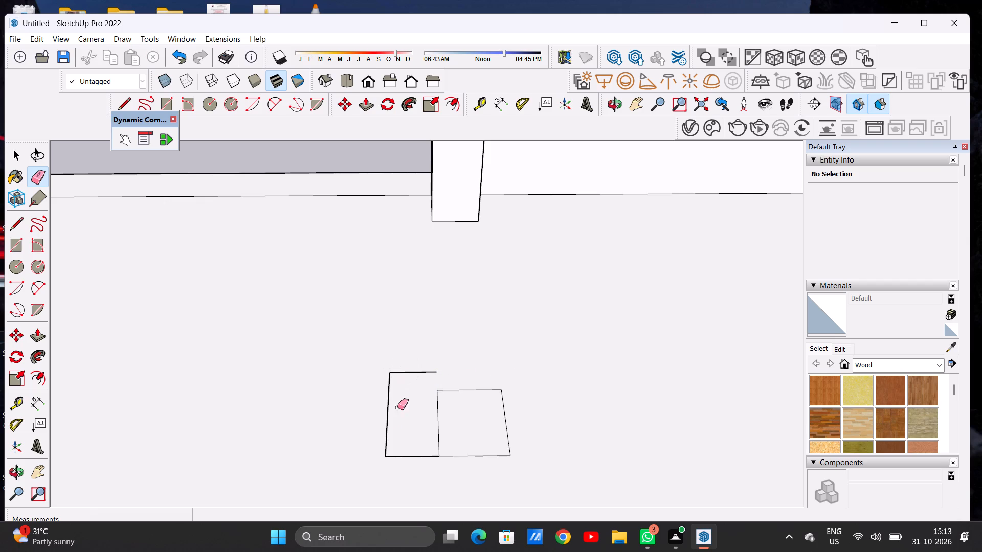
left_click_drag(397, 407, 390, 442)
left_click_drag(399, 436, 394, 467)
left_click_drag(395, 435, 378, 442)
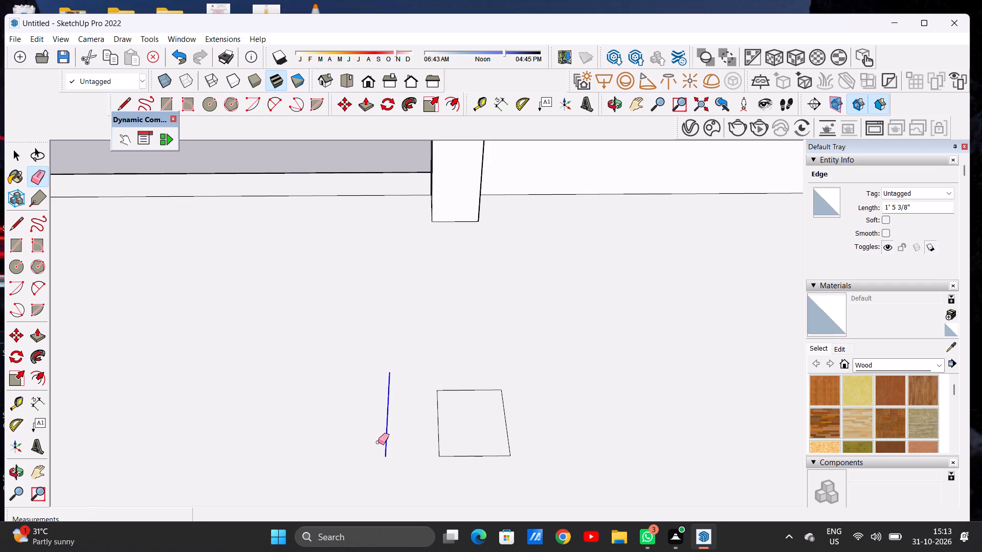
key("space")
Push/Pull the small mid-floor rectangle up 10' as a pillar.
scroll(458, 441, "down", 12)
scroll(465, 430, "up", 1)
scroll(465, 430, "down", 2)
scroll(465, 430, "up", 1)
scroll(465, 430, "down", 8)
middle_click_drag(468, 444, 467, 410)
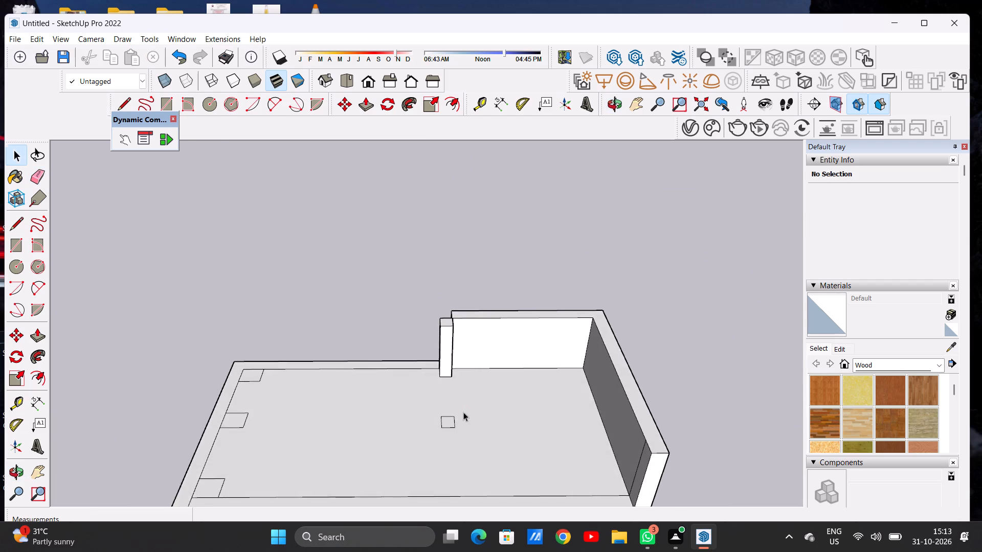
scroll(454, 424, "up", 6)
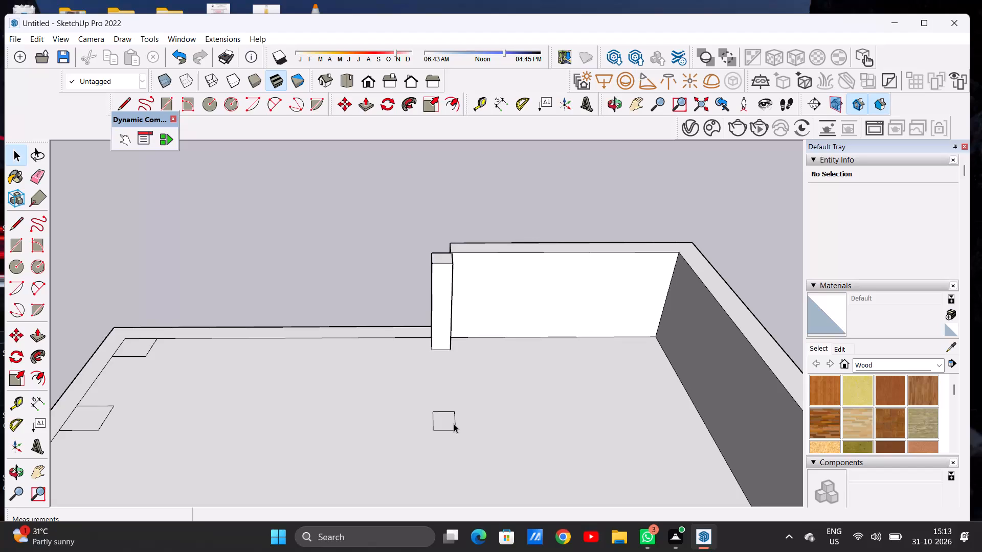
key("p")
scroll(445, 415, "up", 5)
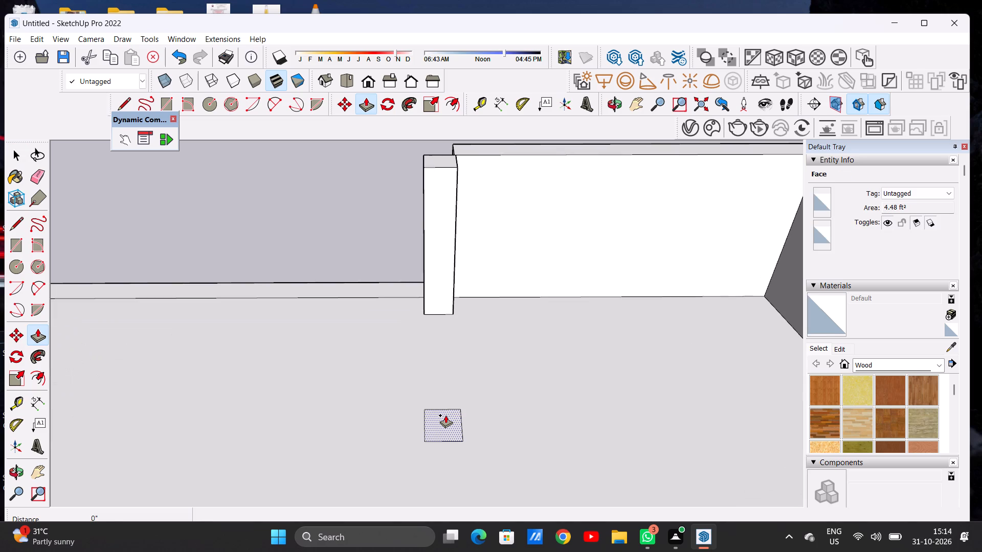
left_click(445, 415)
scroll(445, 357, "down", 7)
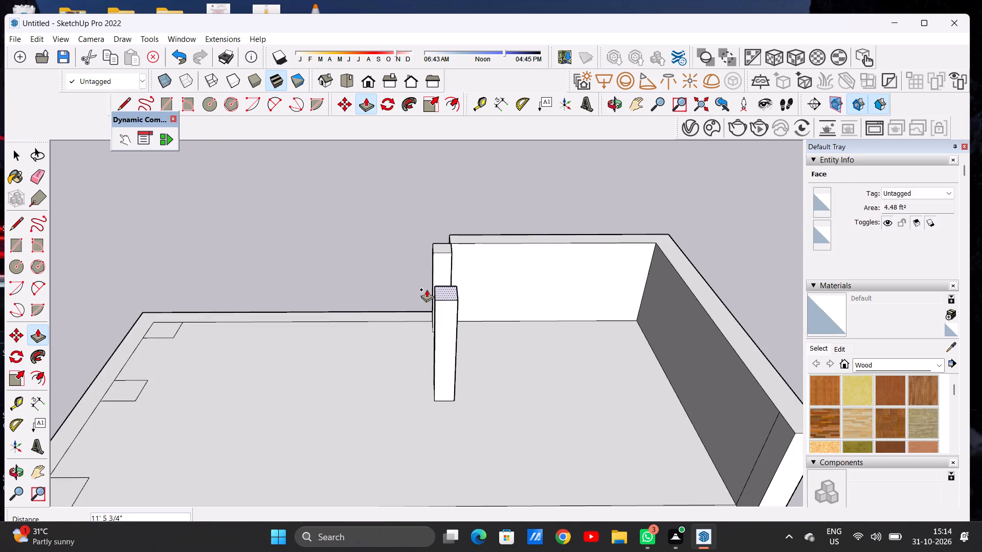
middle_click_drag(427, 289, 595, 271)
left_click(412, 254)
Push/Pull the far-left corner square up 10' as a pillar, level with the existing pillar by the far wall.
scroll(510, 309, "down", 5)
middle_click_drag(459, 412, 292, 429)
scroll(309, 328, "up", 10)
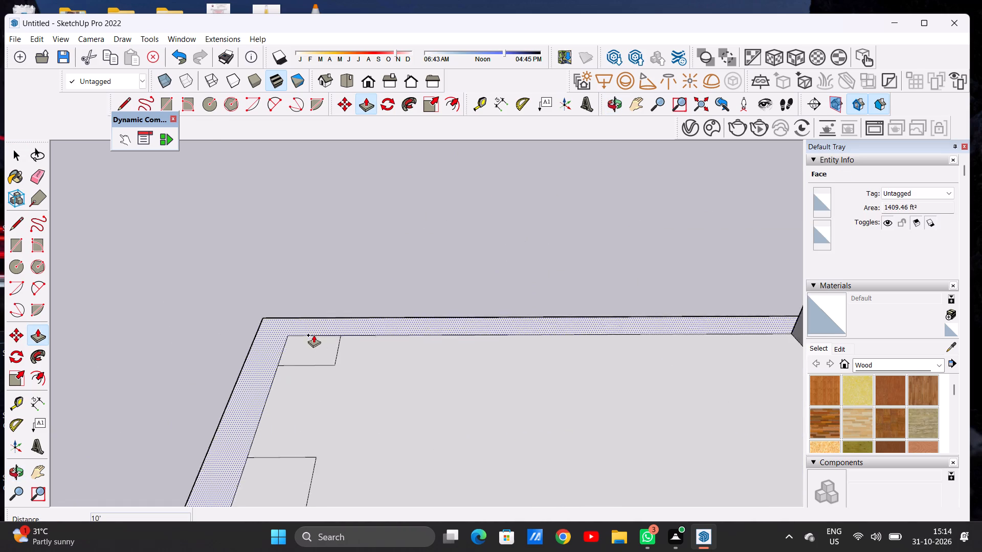
scroll(314, 335, "up", 3)
left_click(313, 356)
scroll(315, 260, "down", 18)
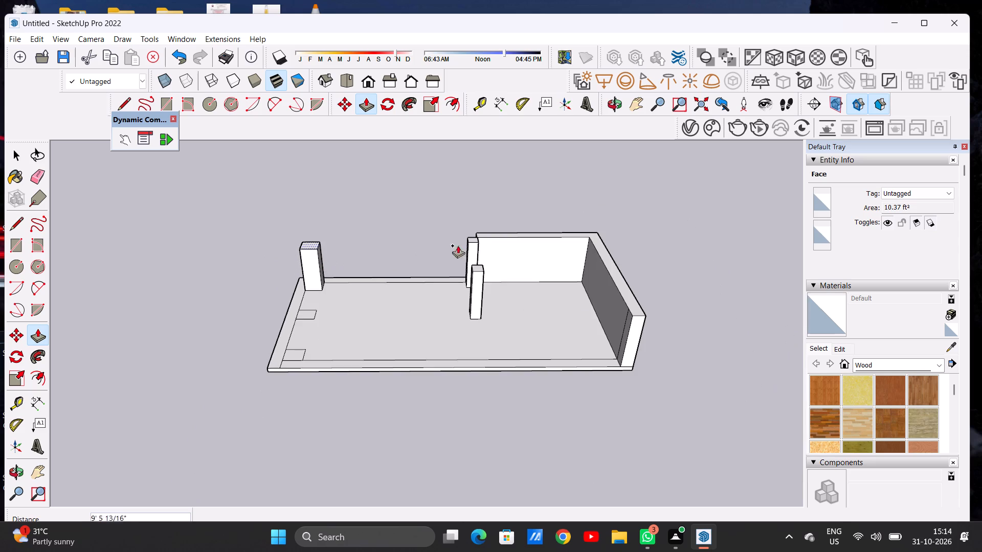
scroll(474, 240, "up", 8)
scroll(468, 241, "down", 1)
scroll(468, 241, "up", 1)
left_click(459, 243)
Examine the raised corner pillar, the remaining floor squares and the other pillars from several distances and angles.
scroll(496, 248, "down", 9)
scroll(322, 320, "up", 8)
scroll(322, 320, "down", 1)
scroll(323, 316, "up", 10)
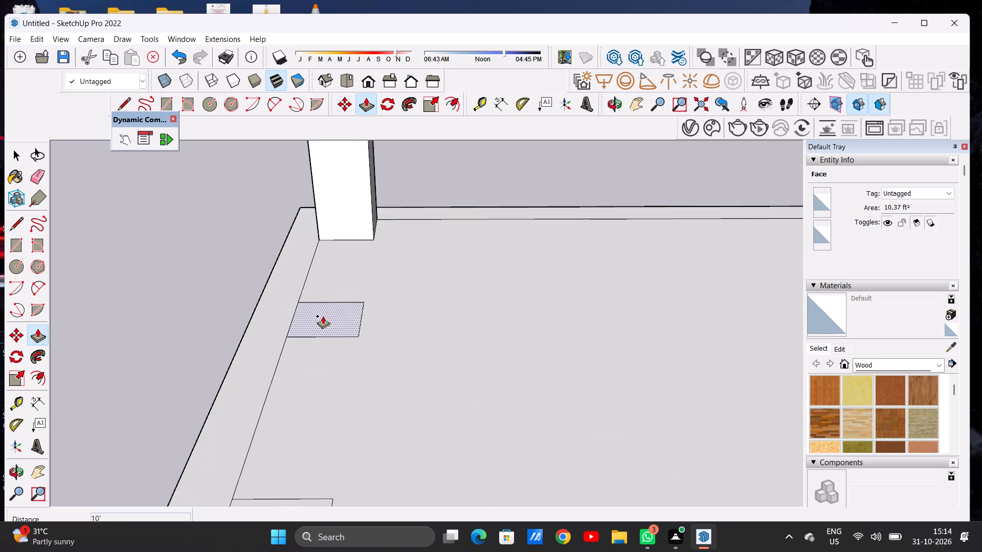
key("space")
scroll(354, 337, "down", 1)
scroll(354, 337, "up", 1)
scroll(354, 337, "down", 17)
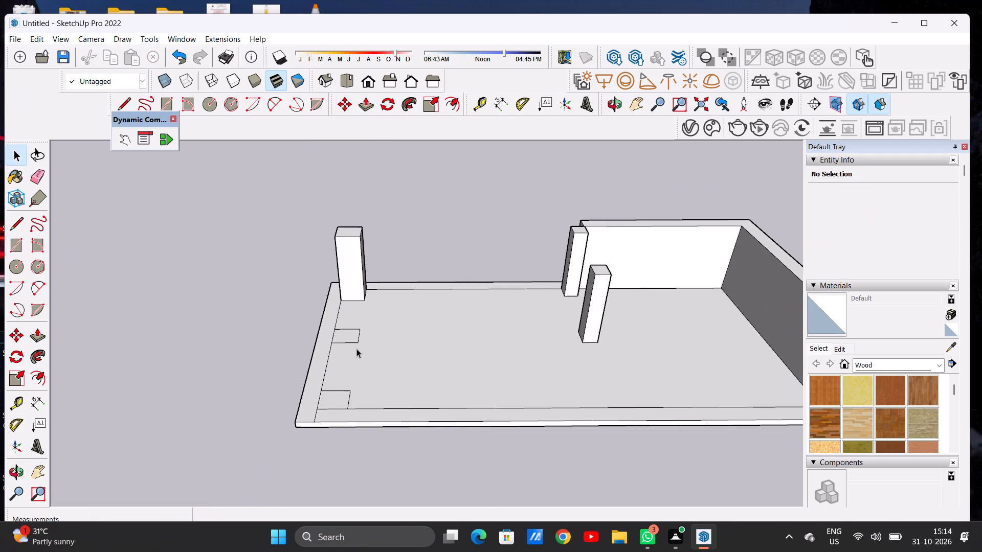
scroll(356, 349, "down", 7)
scroll(347, 285, "up", 1)
scroll(347, 285, "down", 1)
scroll(347, 285, "up", 6)
scroll(377, 328, "up", 6)
middle_click_drag(356, 334, 376, 311)
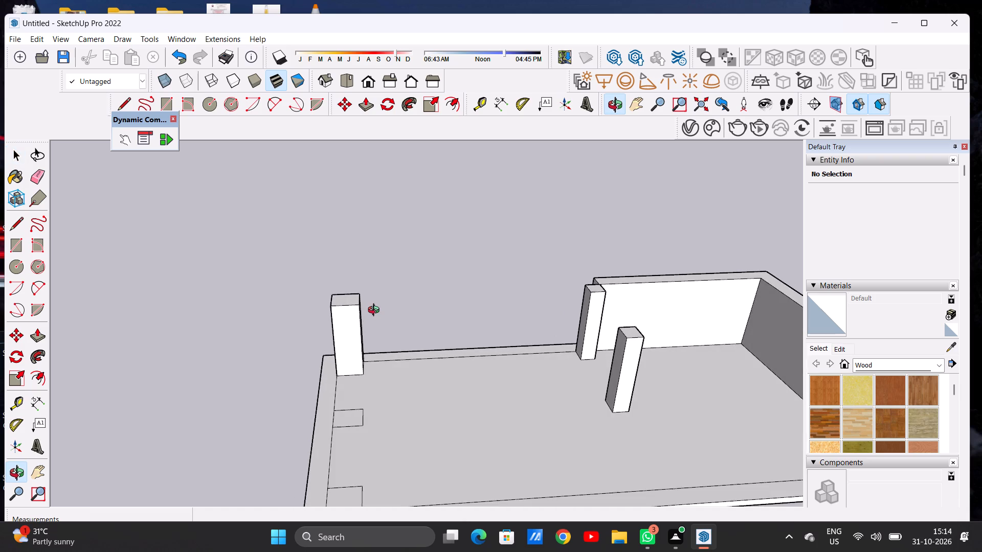
middle_click_drag(376, 311, 348, 362)
scroll(341, 310, "up", 5)
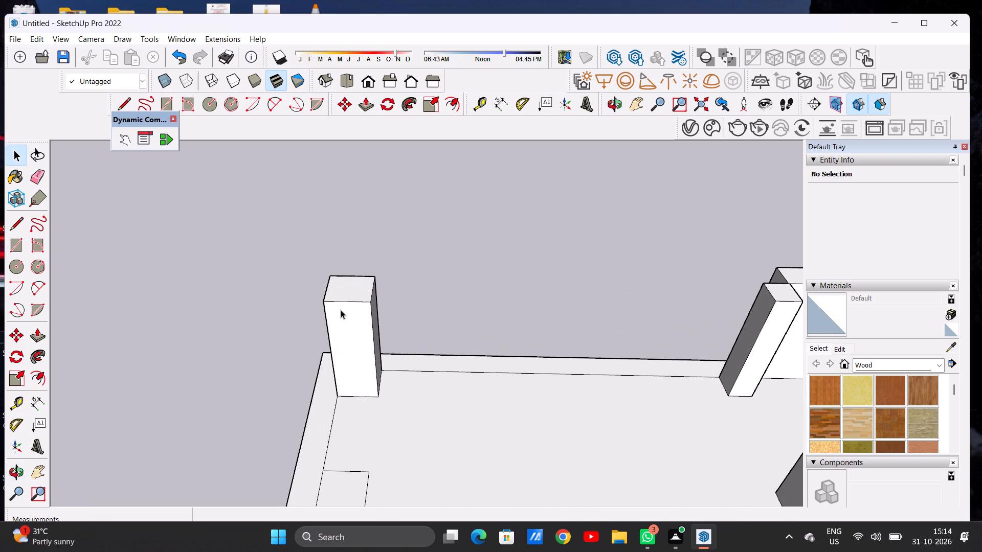
Slim the far-left corner pillar with Push/Pull by pushing its two floor-facing sides inward.
key("p")
scroll(381, 303, "up", 3)
scroll(381, 303, "down", 1)
scroll(381, 303, "up", 7)
left_click(370, 301)
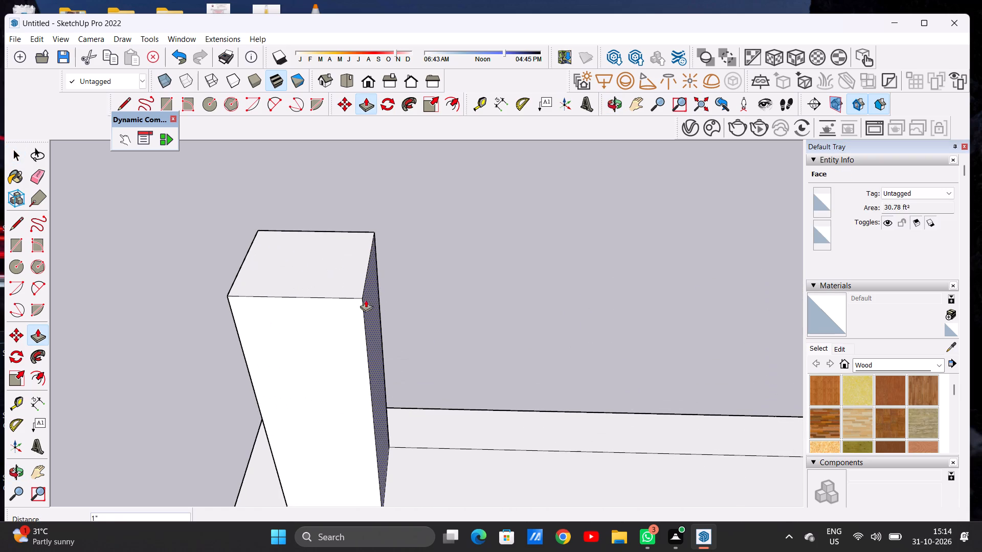
left_click(337, 283)
left_click(291, 331)
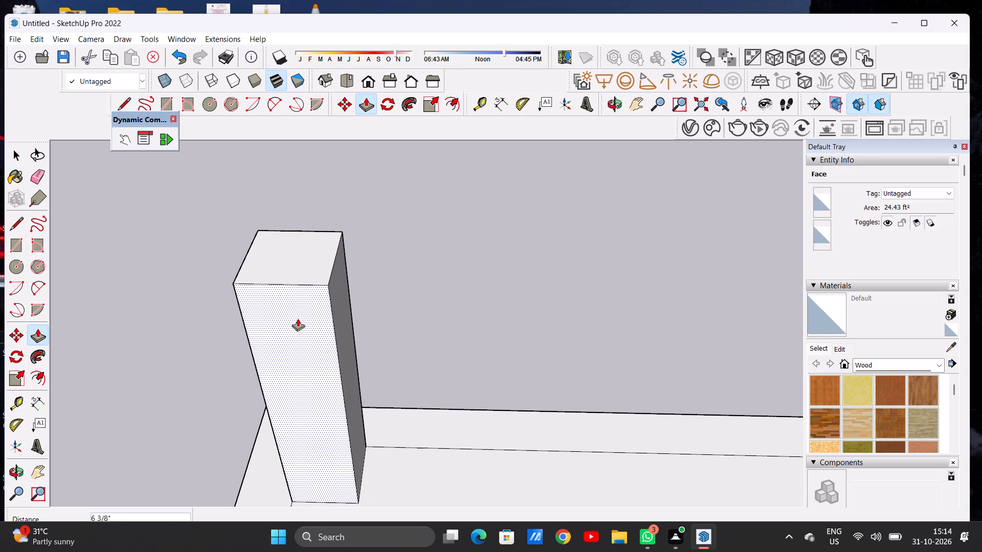
left_click(300, 307)
left_click(341, 277)
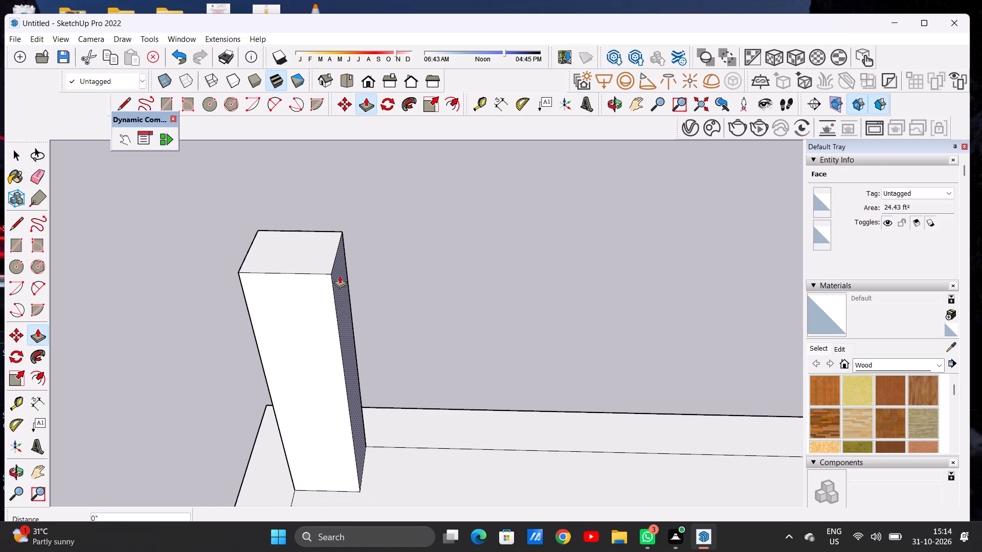
left_click(322, 267)
key("space")
Draw a line about 3' 1" long across the middle square on the left border, aligned with the corner pillar's inner edge.
scroll(357, 319, "down", 5)
scroll(389, 352, "down", 15)
middle_click_drag(433, 423, 435, 313)
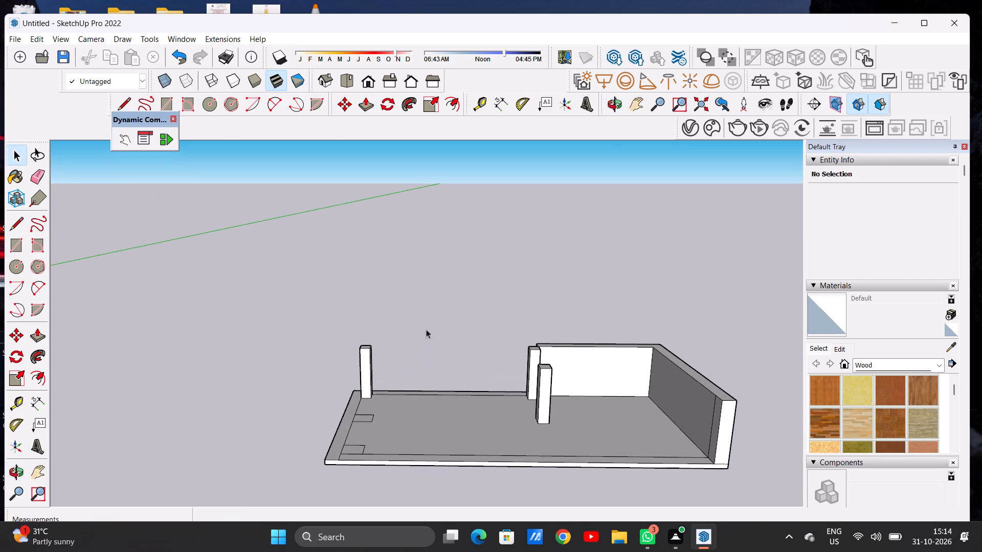
scroll(355, 431, "up", 6)
middle_click_drag(361, 404, 364, 497)
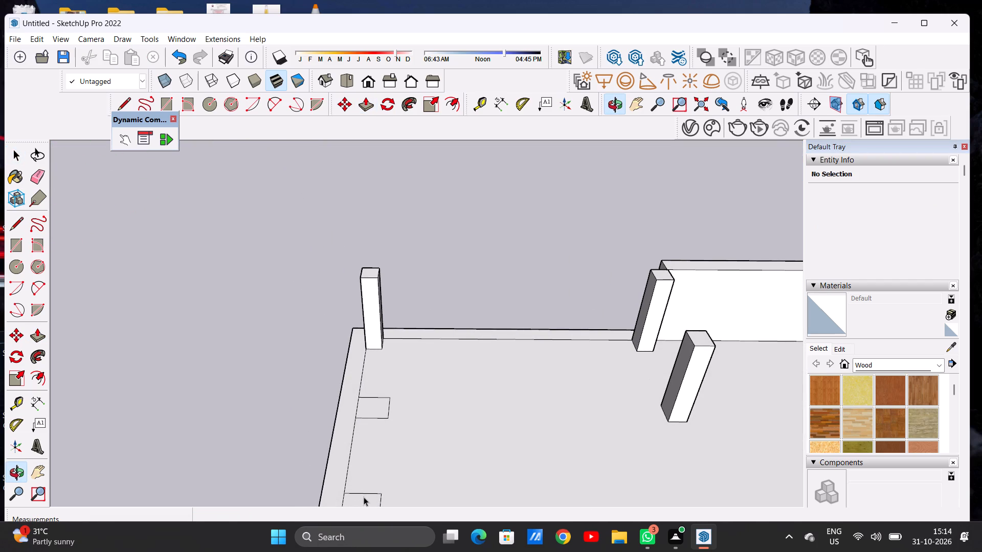
key("l")
middle_click_drag(375, 363, 388, 446)
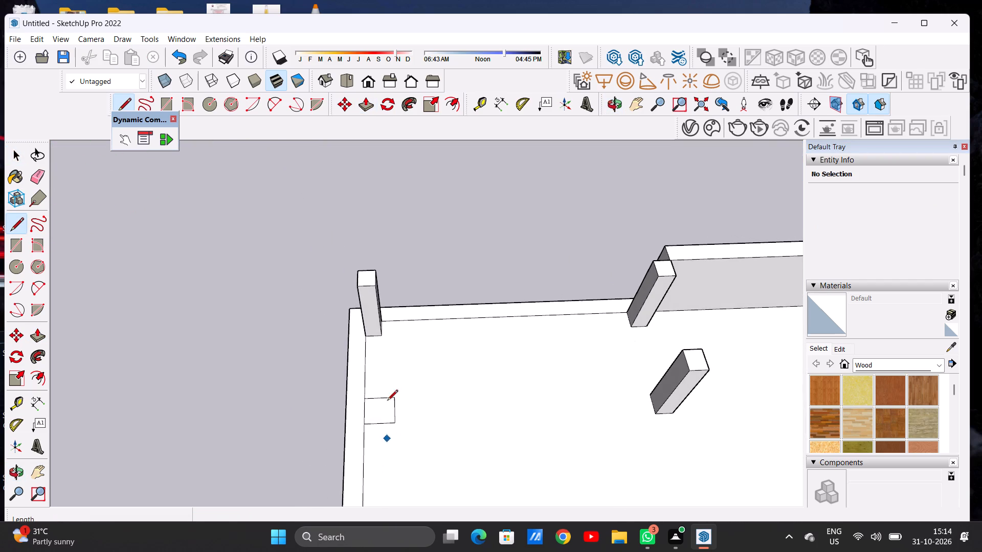
scroll(385, 332, "down", 11)
middle_click_drag(384, 377, 375, 416)
scroll(372, 389, "up", 4)
scroll(372, 389, "down", 1)
scroll(372, 389, "up", 5)
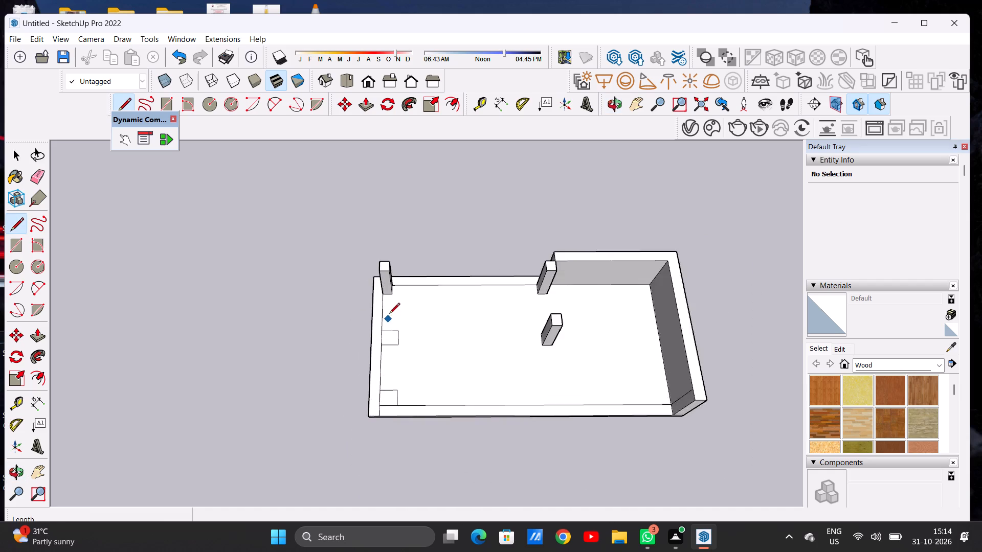
scroll(389, 314, "up", 10)
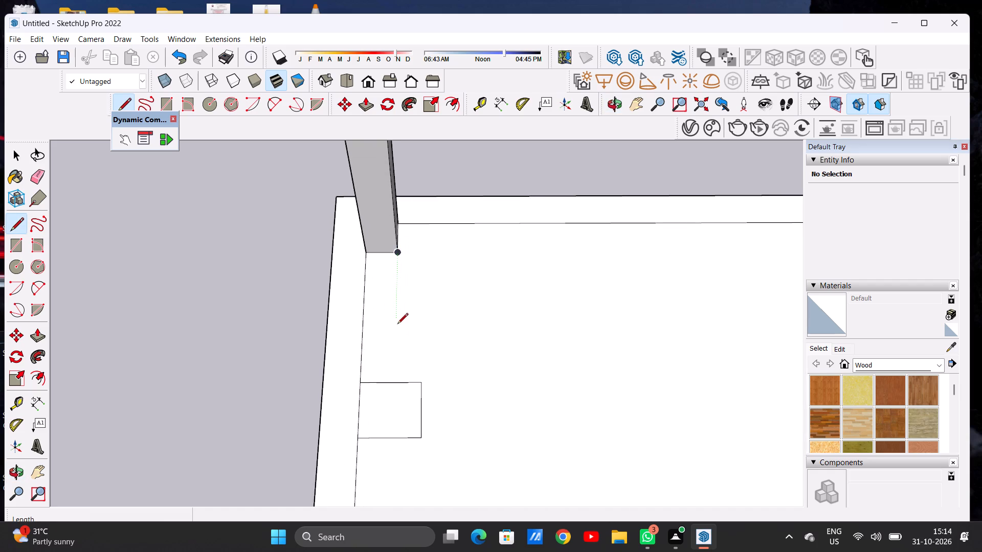
left_click(399, 383)
left_click(396, 438)
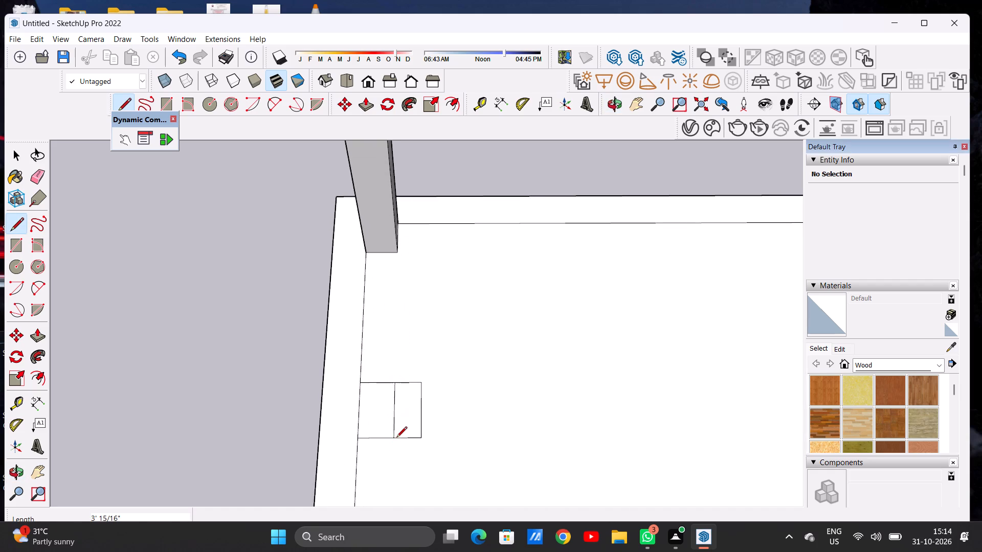
Draw a line about 3' 1" long across the near-left corner square, aligned with the middle square's dividing line.
scroll(389, 313, "down", 9)
scroll(395, 434, "up", 4)
scroll(395, 434, "down", 1)
scroll(395, 434, "up", 3)
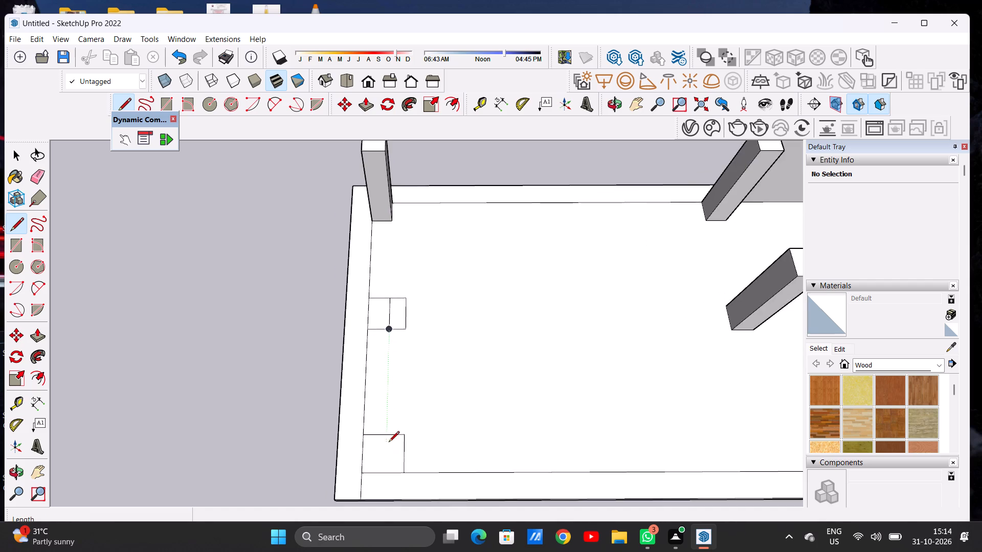
scroll(389, 443, "up", 5)
scroll(389, 445, "down", 1)
scroll(389, 445, "up", 1)
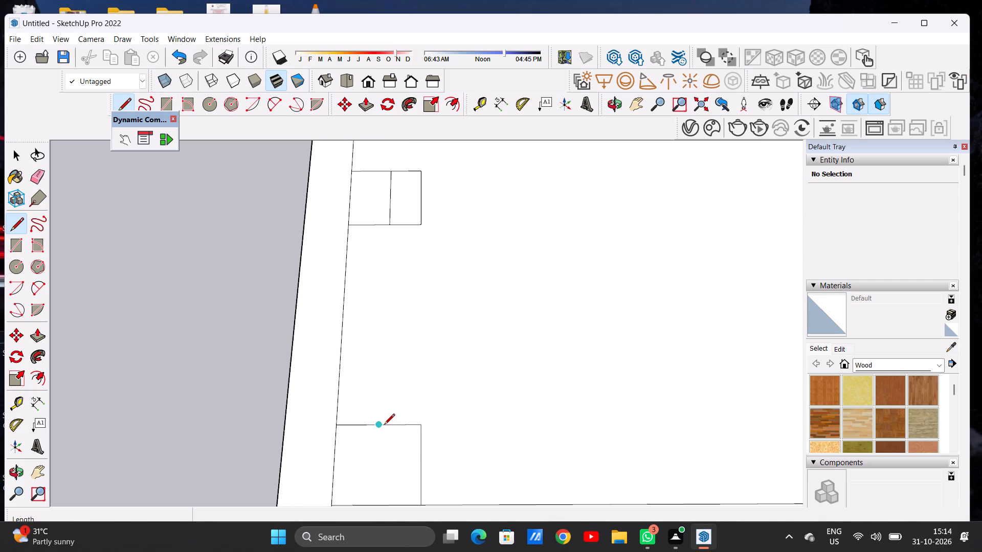
left_click(389, 426)
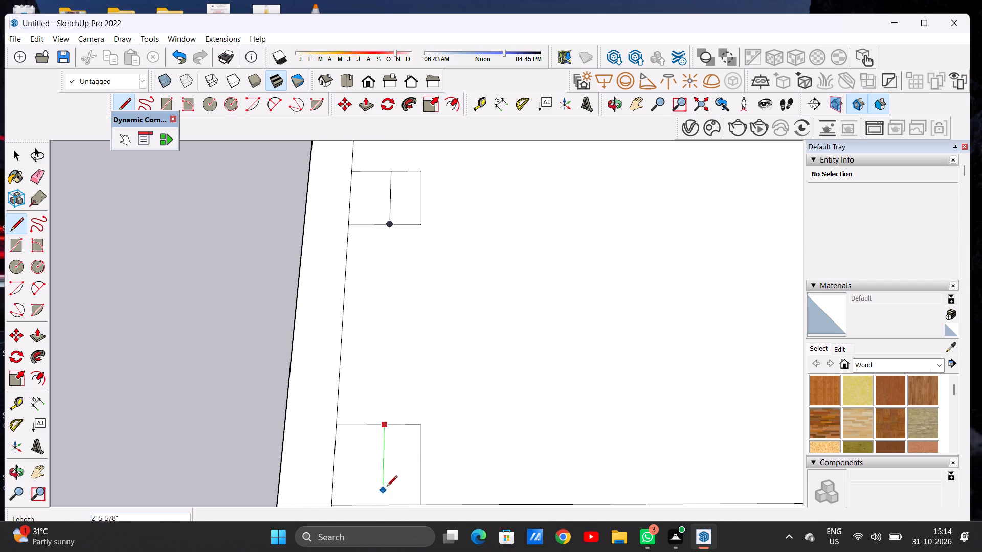
scroll(388, 429, "down", 7)
scroll(387, 456, "up", 6)
left_click(387, 475)
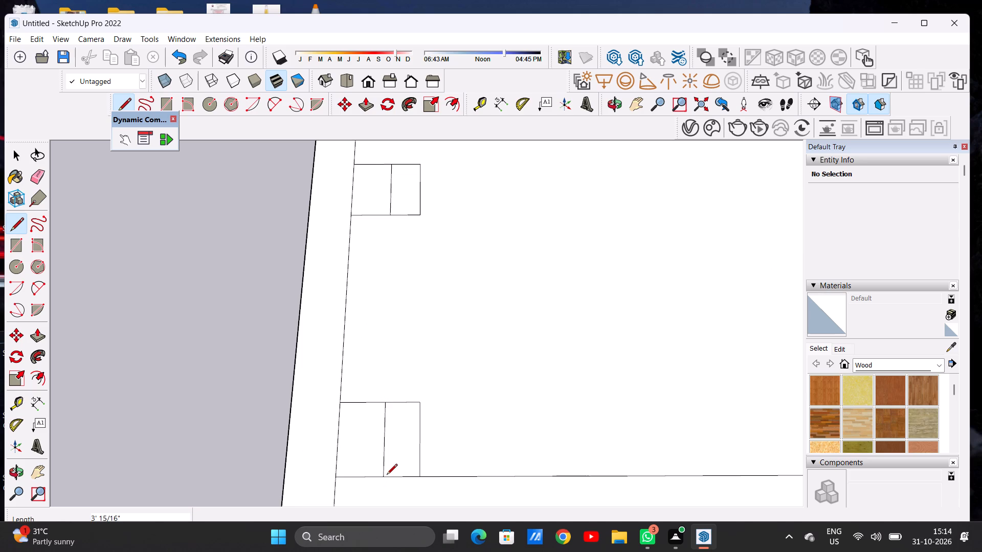
key("space")
Erase the leftover edges of both left-border squares beyond the new lines, keeping only the narrower rectangles along the border.
scroll(412, 431, "down", 3)
key("e")
left_click_drag(417, 397, 414, 430)
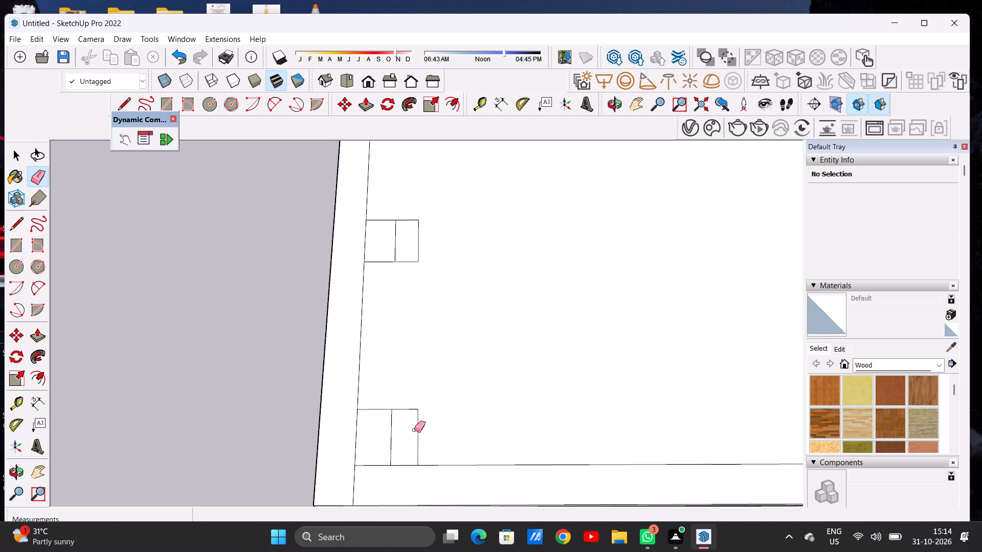
left_click_drag(414, 430, 414, 430)
left_click_drag(415, 220, 418, 237)
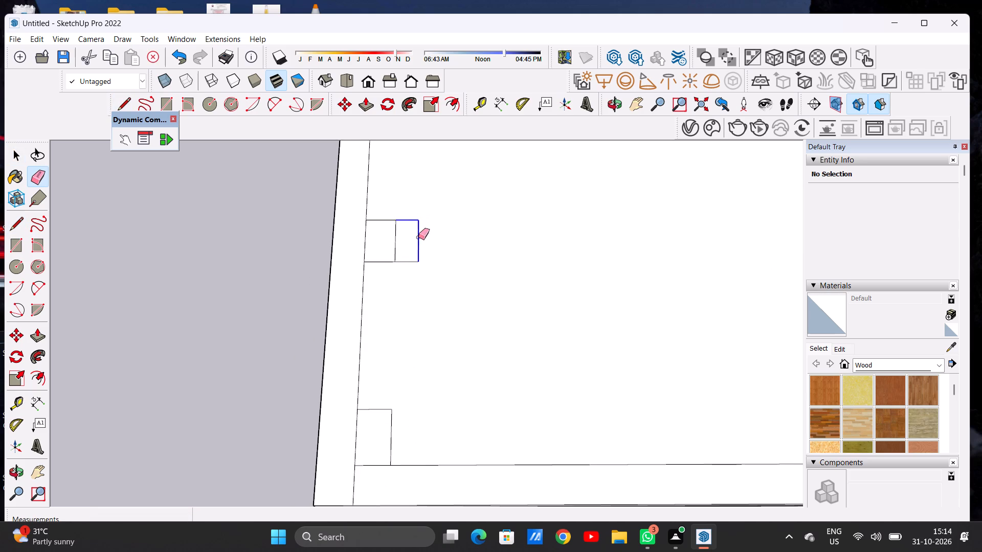
left_click_drag(418, 237, 418, 248)
left_click_drag(411, 260, 409, 266)
key("space")
Push/Pull the middle left-border rectangle up 10' as a pillar, level with the mid-floor pillar.
scroll(413, 300, "down", 12)
middle_click_drag(420, 341, 416, 279)
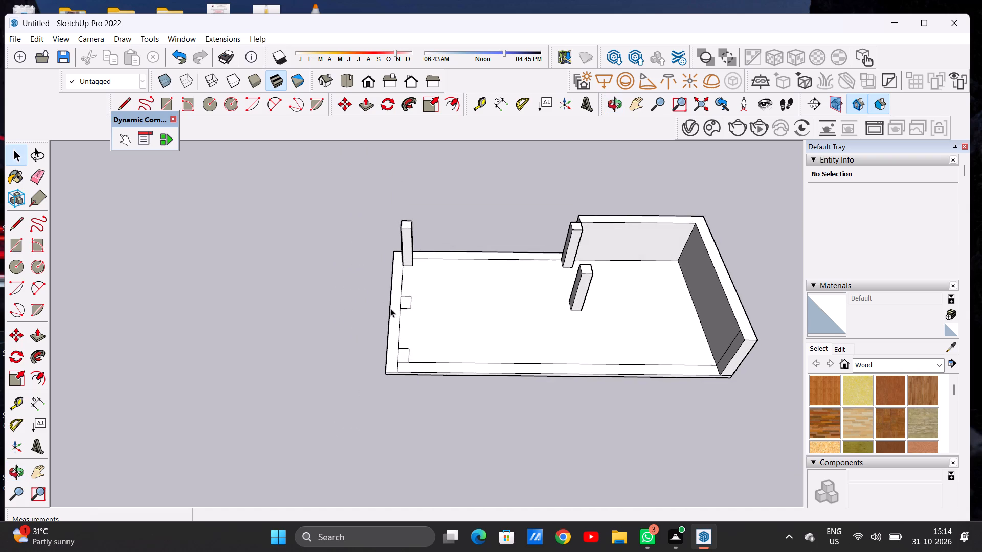
scroll(390, 308, "up", 12)
key("p")
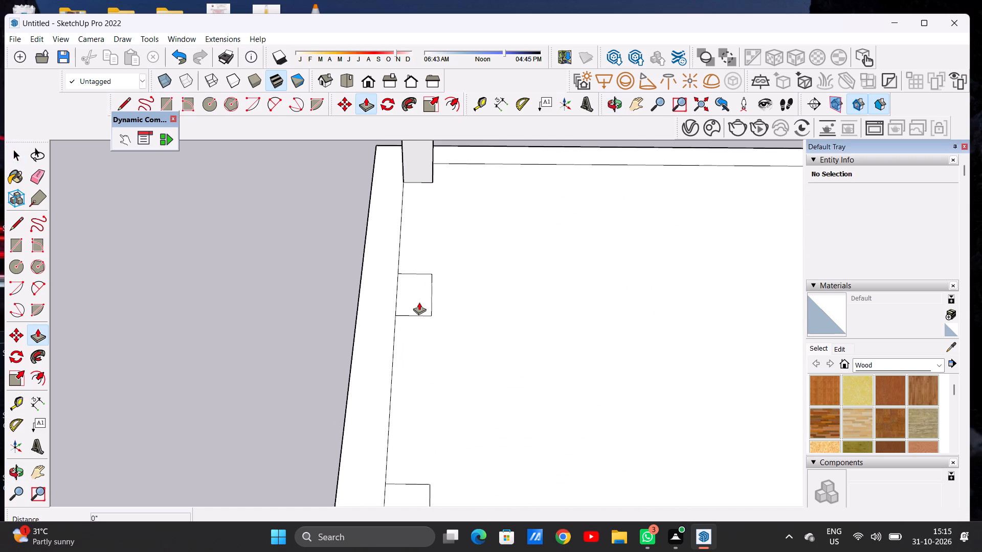
left_click(419, 298)
scroll(409, 238, "down", 10)
scroll(409, 243, "up", 1)
scroll(409, 243, "down", 1)
left_click(685, 216)
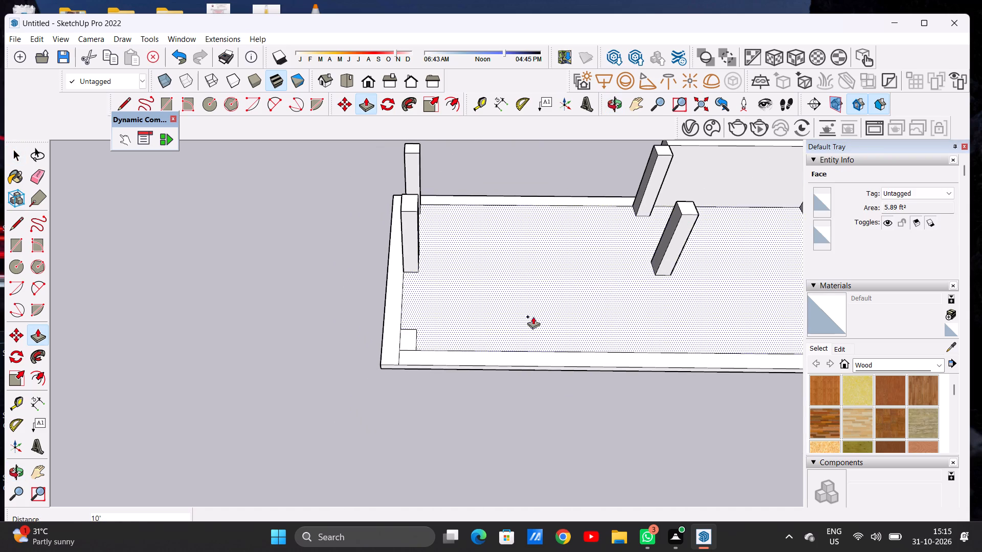
Push/Pull the near-left corner rectangle up 10' as a pillar, level with the mid-floor pillar.
left_click(413, 335)
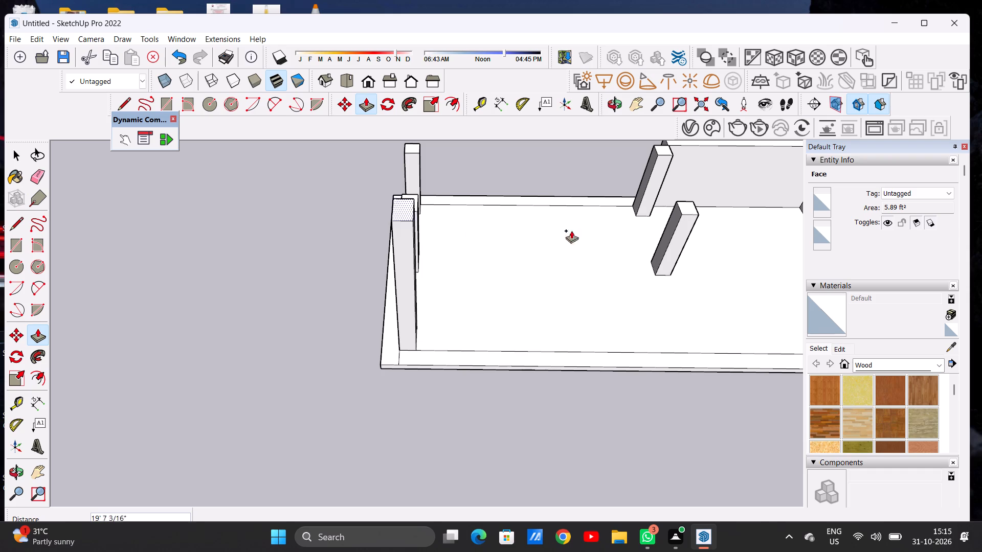
left_click(680, 216)
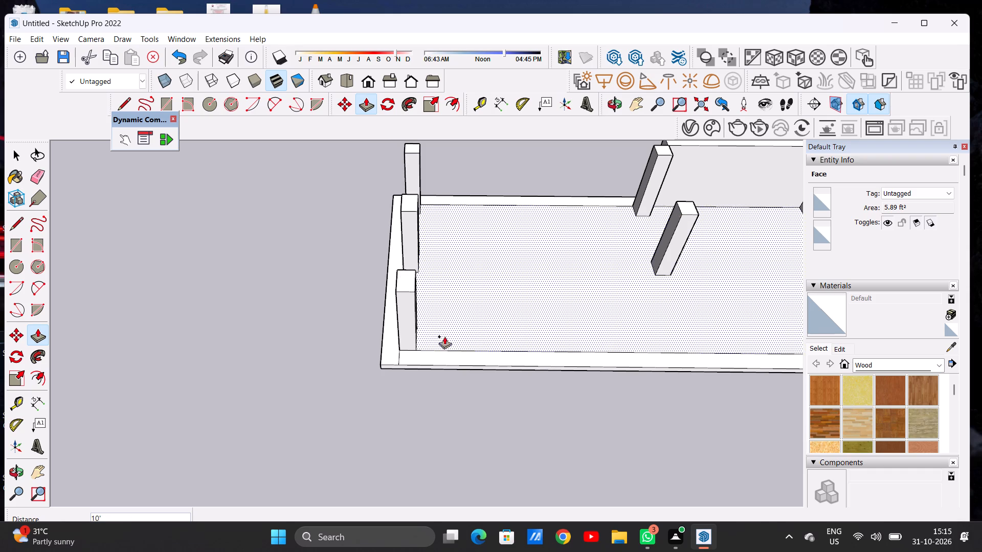
Slim the middle left-border pillar by pushing its face toward the near corner inward about 1' 2".
scroll(442, 341, "down", 10)
middle_click_drag(441, 331, 427, 272)
scroll(426, 279, "up", 16)
scroll(427, 288, "down", 1)
scroll(427, 288, "up", 1)
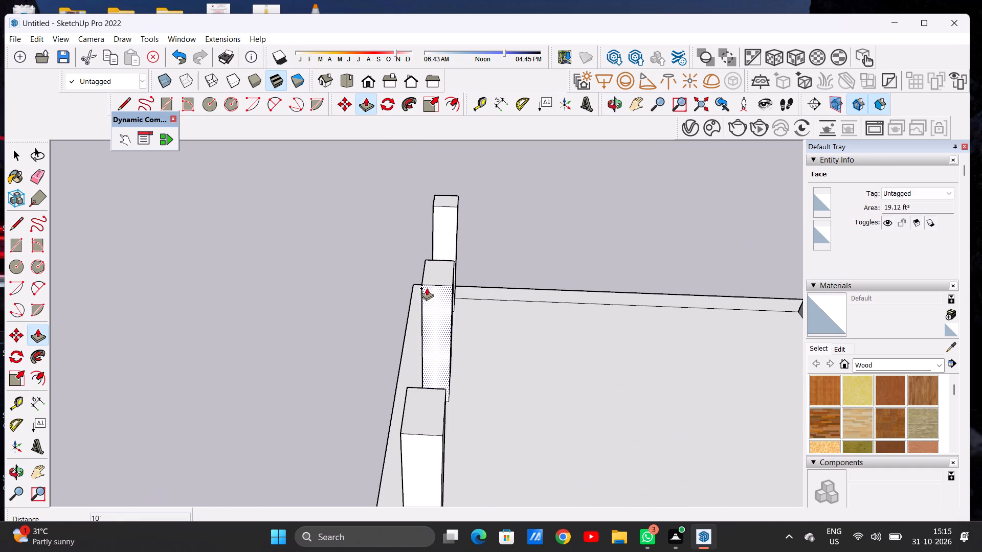
key("space")
key("p")
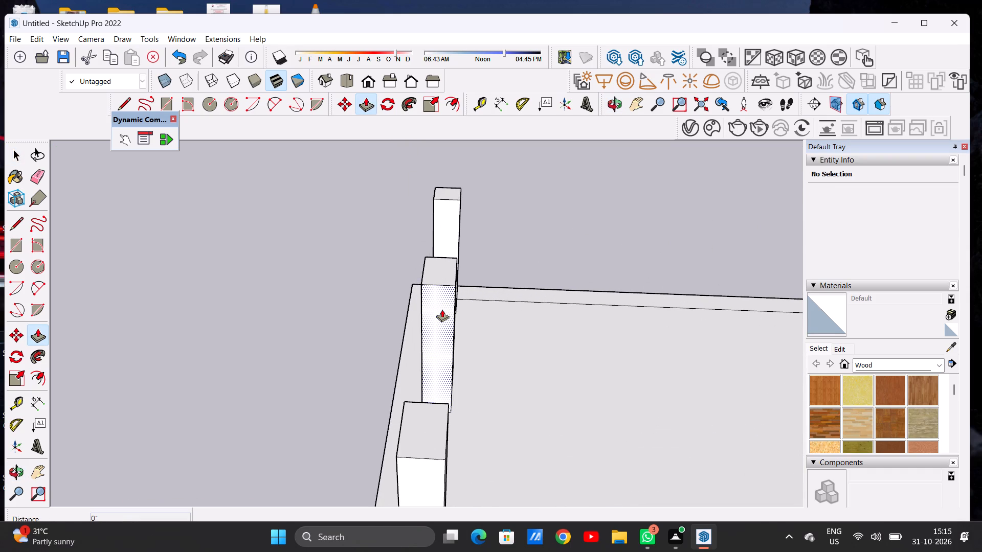
left_click(442, 309)
left_click(442, 298)
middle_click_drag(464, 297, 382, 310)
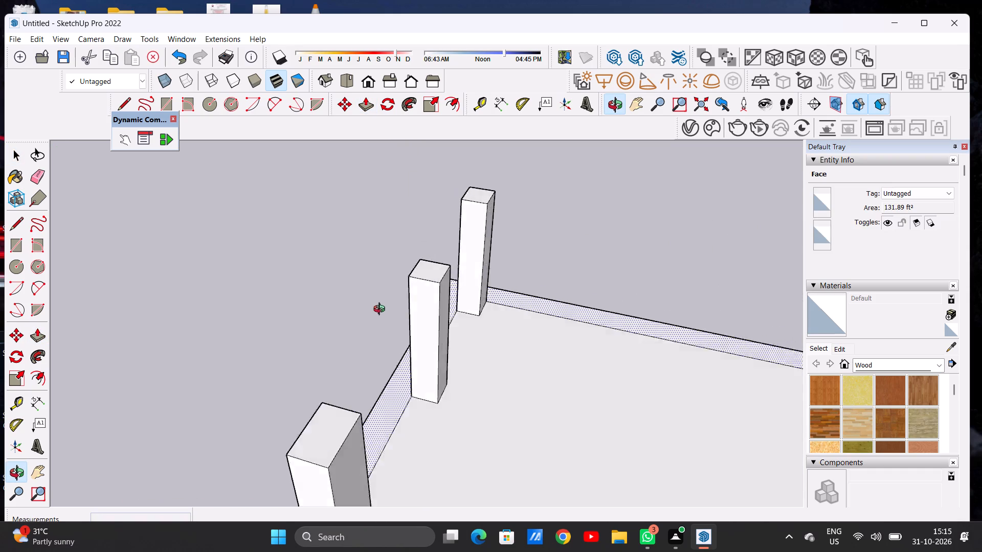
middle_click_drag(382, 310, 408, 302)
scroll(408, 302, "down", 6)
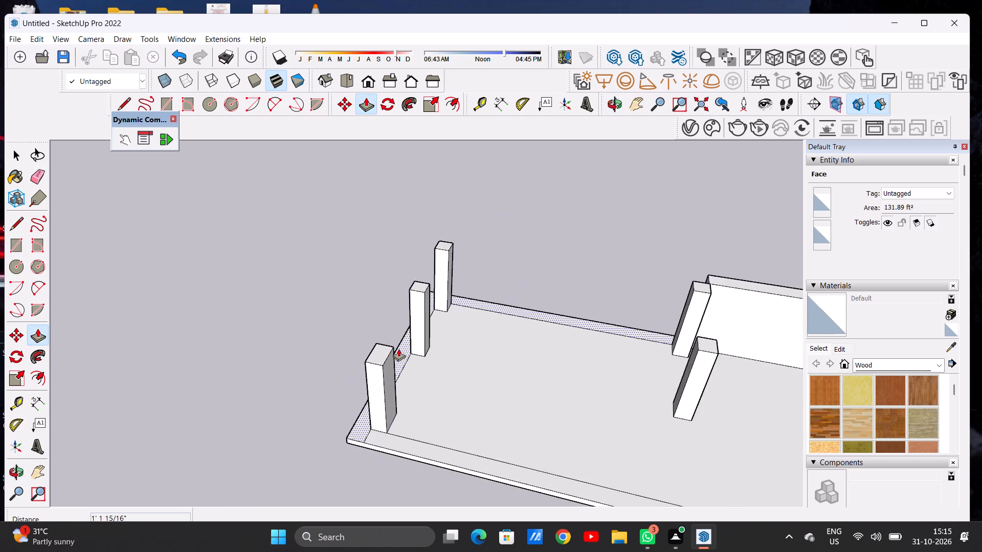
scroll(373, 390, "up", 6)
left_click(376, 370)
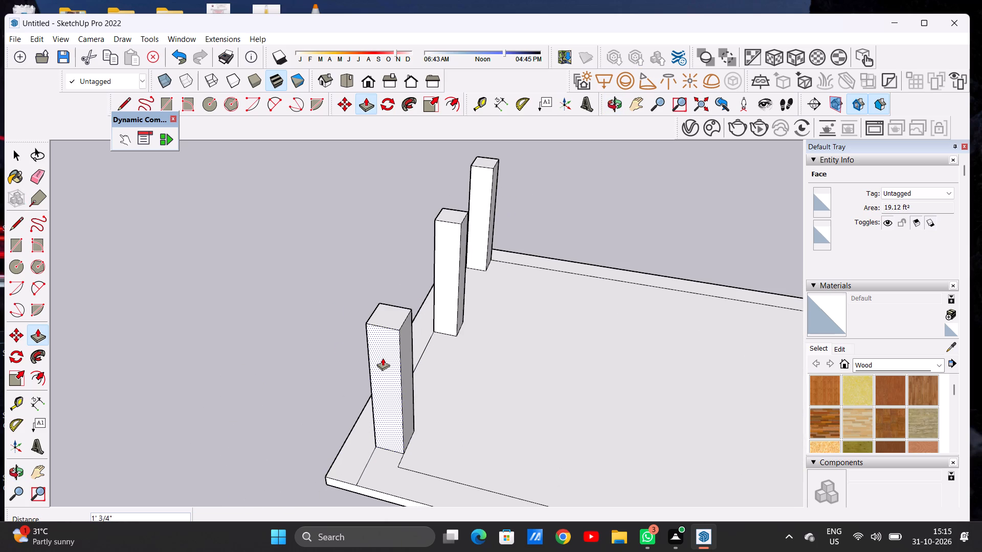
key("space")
Slim the near-left corner pillar with Push/Pull by pushing its side facing the middle left-border pillar inward.
middle_click_drag(464, 342, 299, 354)
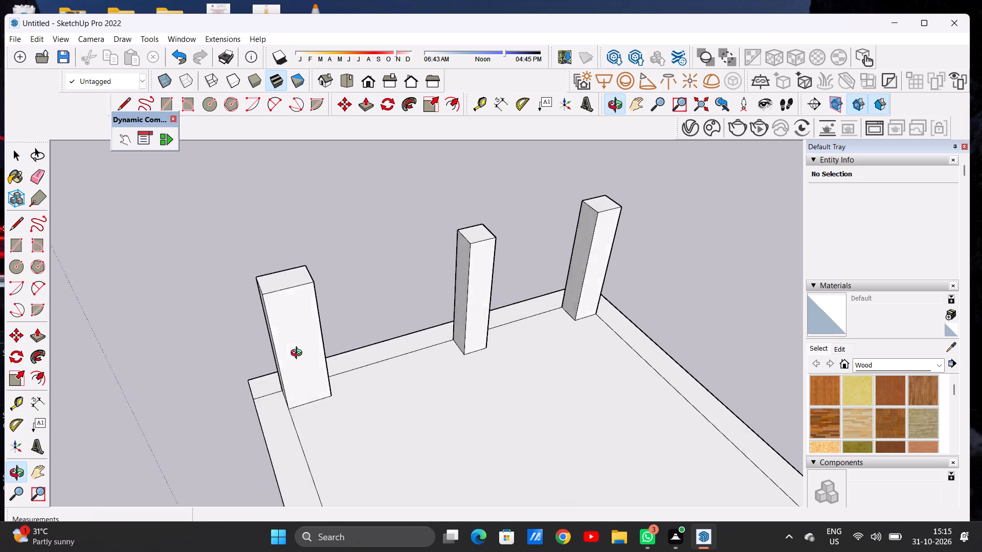
middle_click_drag(299, 354, 516, 330)
middle_click_drag(409, 344, 580, 339)
scroll(460, 343, "down", 6)
middle_click_drag(461, 359, 618, 358)
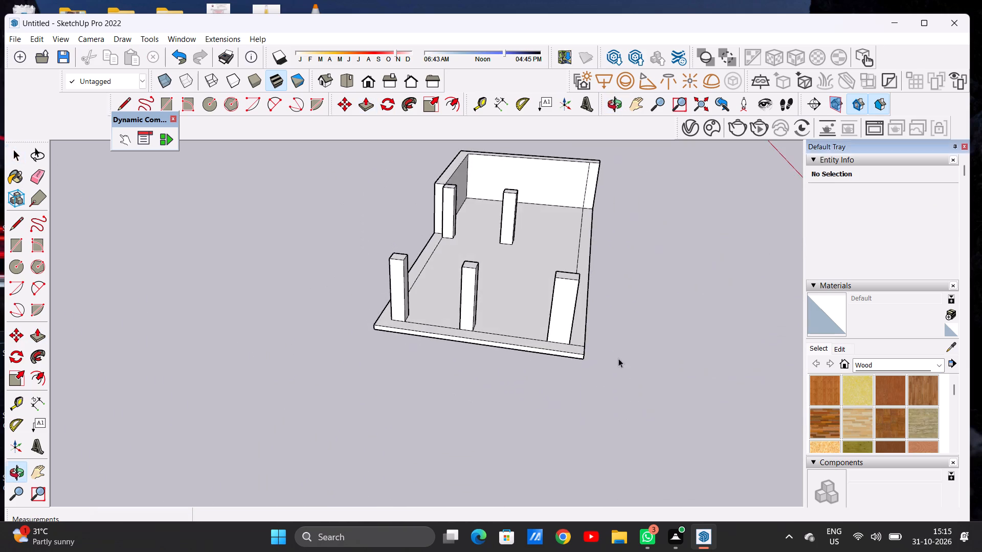
scroll(486, 346, "down", 7)
middle_click_drag(482, 361, 665, 331)
scroll(542, 281, "up", 7)
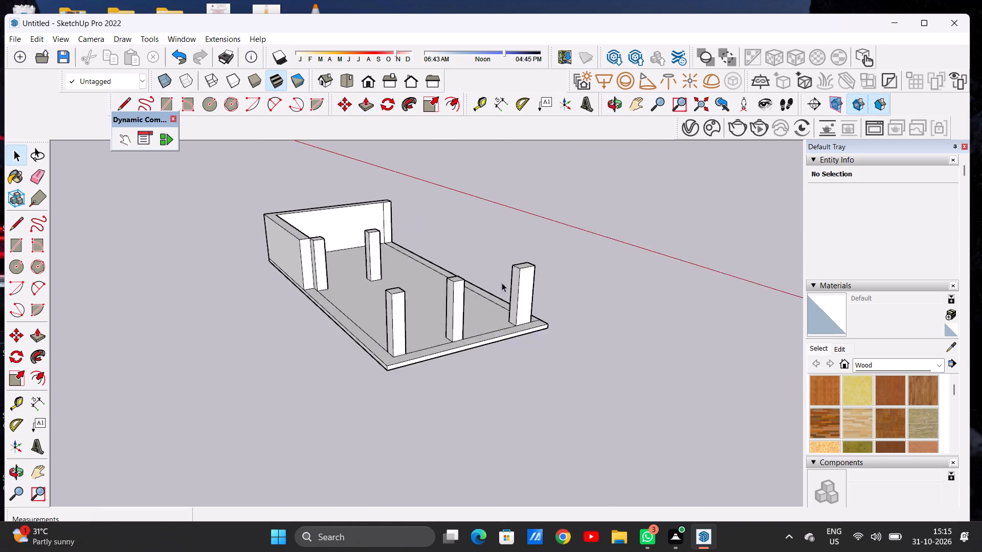
scroll(502, 283, "up", 5)
scroll(497, 283, "down", 1)
scroll(497, 283, "up", 1)
key("p")
scroll(541, 250, "up", 5)
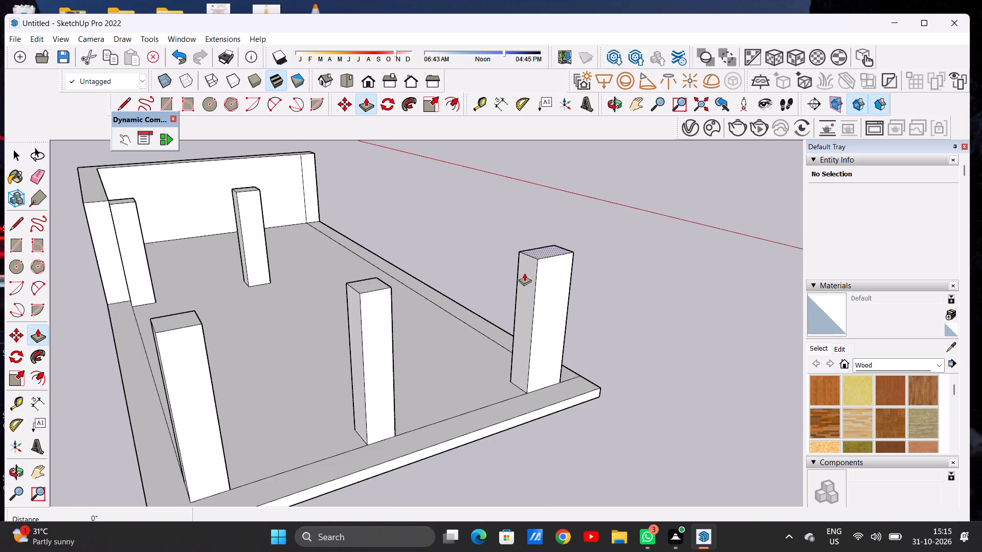
left_click(524, 273)
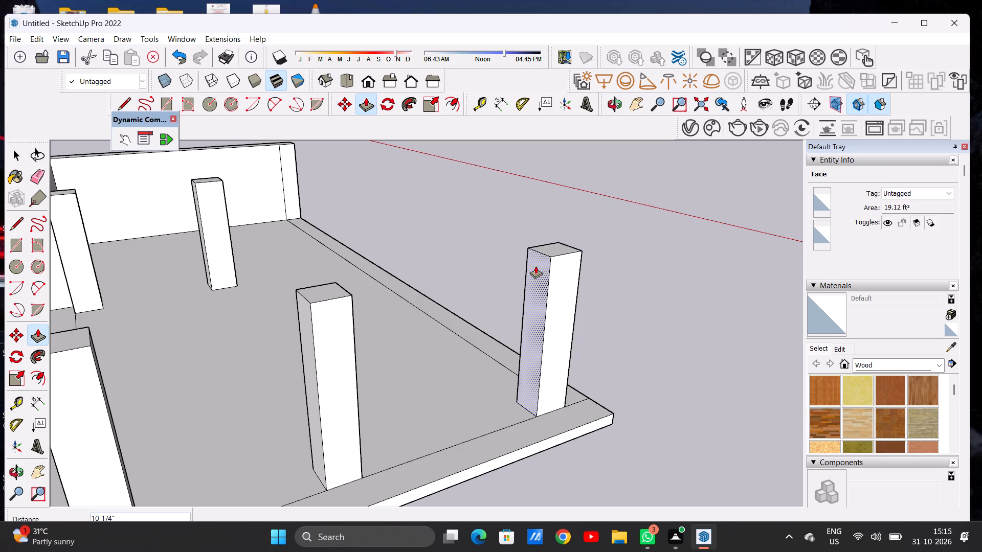
left_click(535, 266)
key("space")
Examine the whole slab, its border walls and all five pillars from several distances and angles.
scroll(480, 329, "down", 17)
middle_click_drag(582, 330, 434, 330)
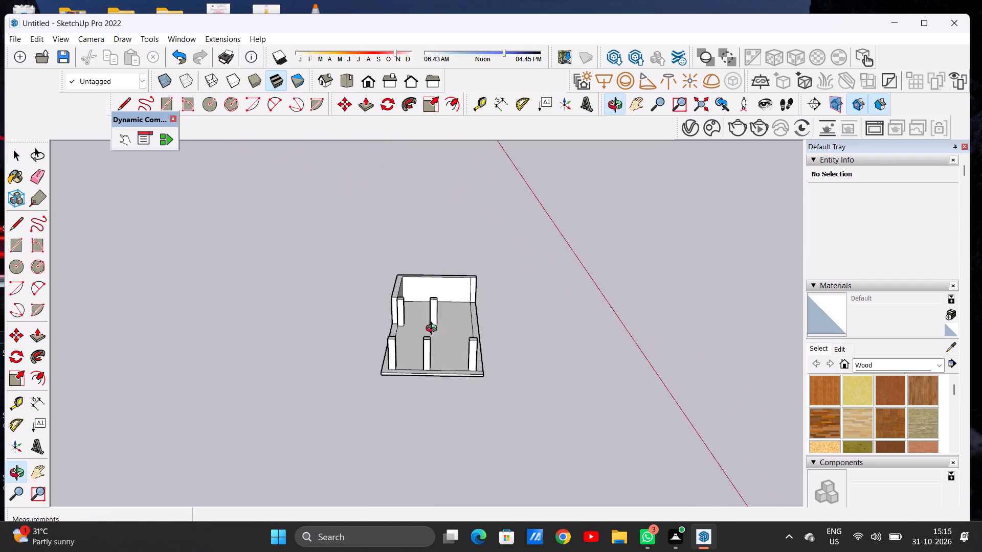
middle_click_drag(434, 330, 375, 334)
middle_click_drag(528, 330, 210, 325)
scroll(459, 359, "down", 5)
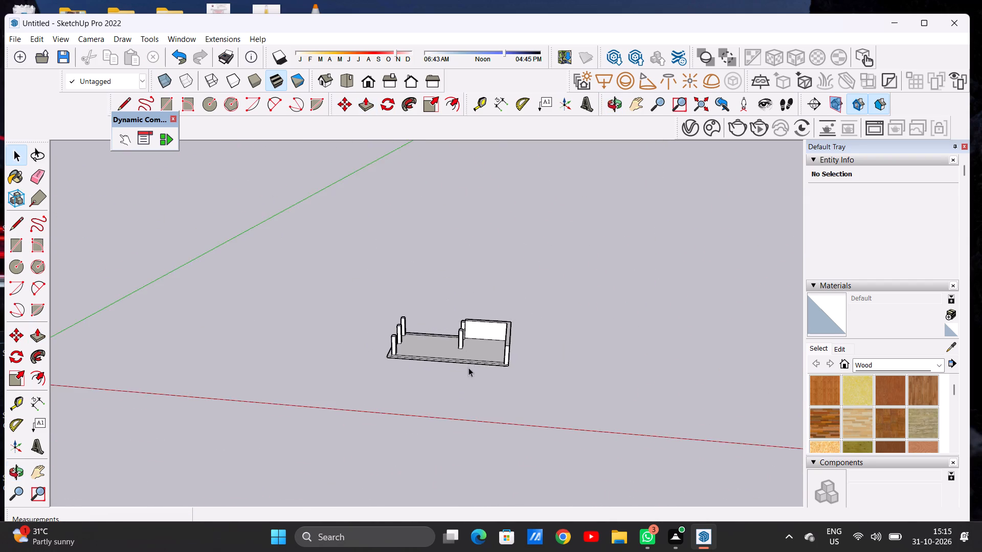
middle_click_drag(468, 367, 480, 326)
scroll(385, 342, "up", 13)
middle_click_drag(425, 317, 428, 389)
scroll(372, 380, "down", 2)
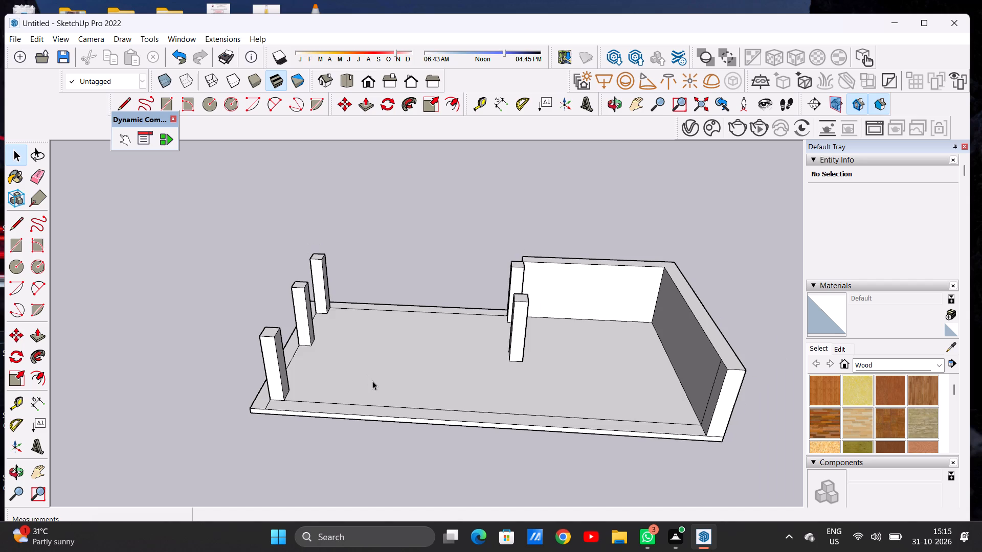
Examine the slab, its border walls and pillars from several distances and angles, highlighting the floor face and its edges.
scroll(372, 381, "down", 17)
middle_click_drag(399, 360, 414, 418)
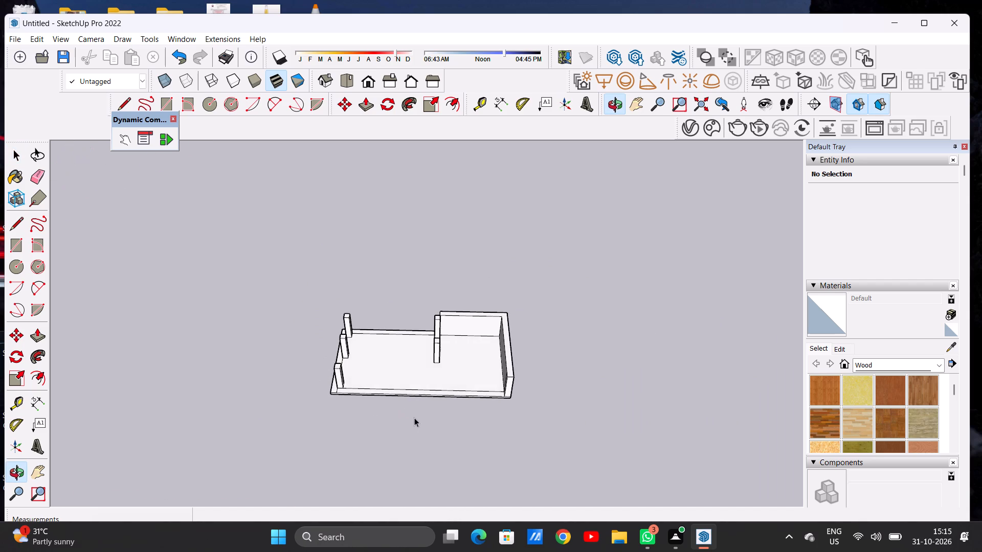
scroll(441, 397, "up", 6)
scroll(441, 397, "down", 4)
middle_click_drag(447, 398, 443, 306)
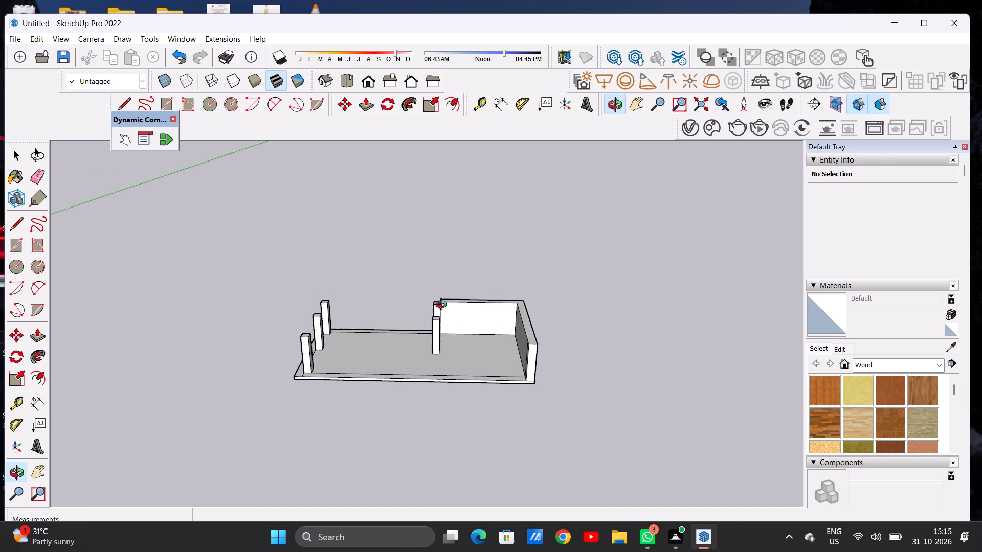
middle_click_drag(443, 306, 450, 382)
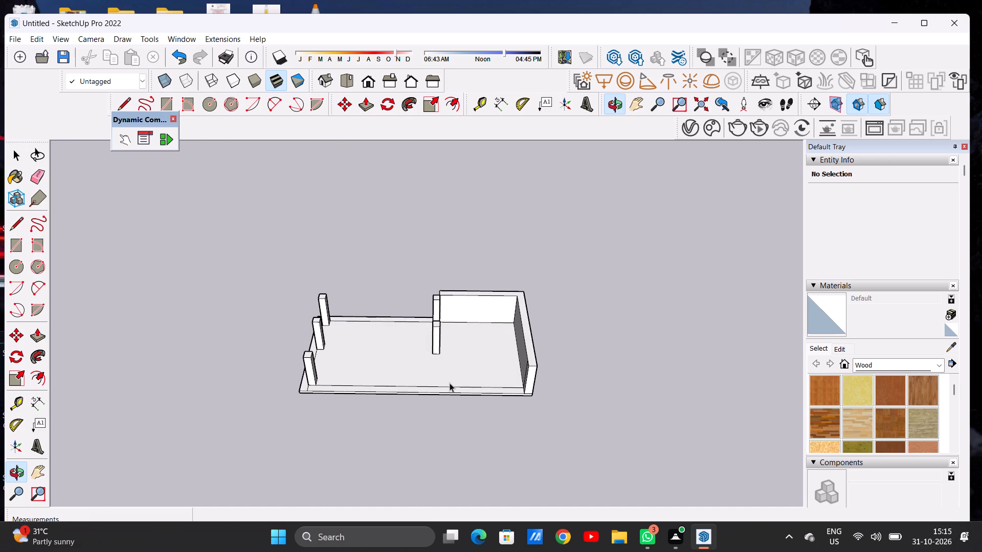
scroll(471, 359, "up", 6)
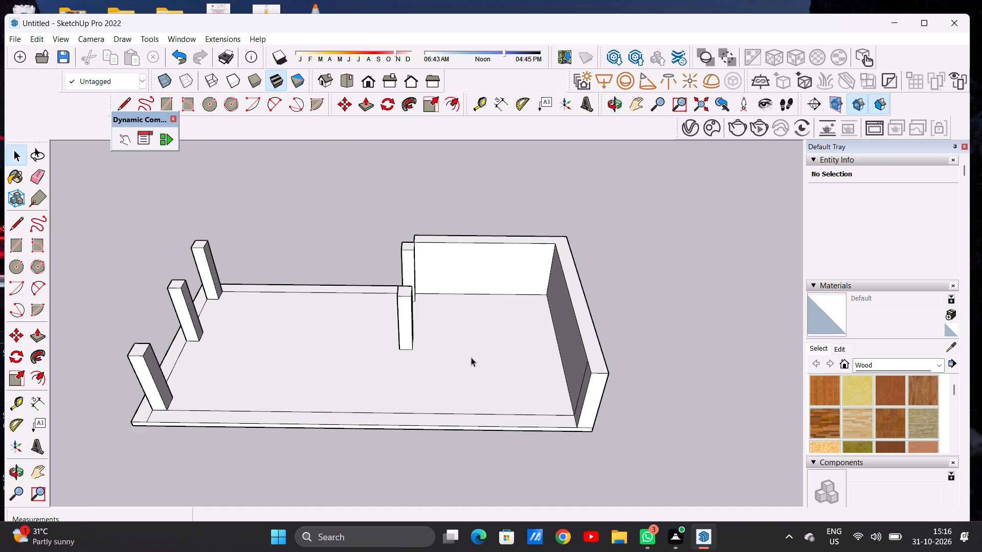
double_click(471, 357)
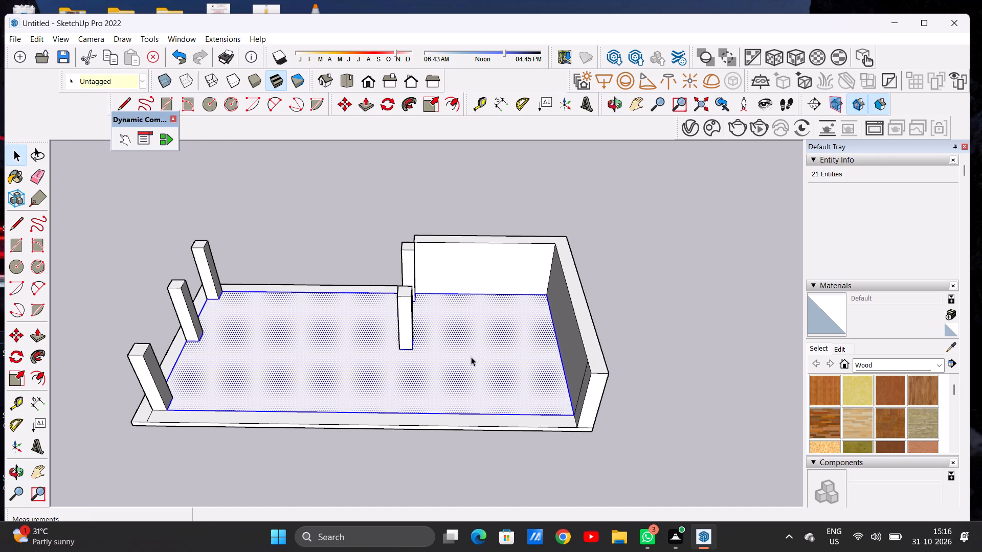
key("space")
left_click(750, 242)
Draw a line about 25' 11" across the floor from the back wall's base beside the back pillar to the front border's inner edge.
scroll(491, 314, "down", 5)
middle_click_drag(473, 333, 466, 404)
scroll(445, 340, "up", 4)
key("l")
scroll(448, 285, "up", 2)
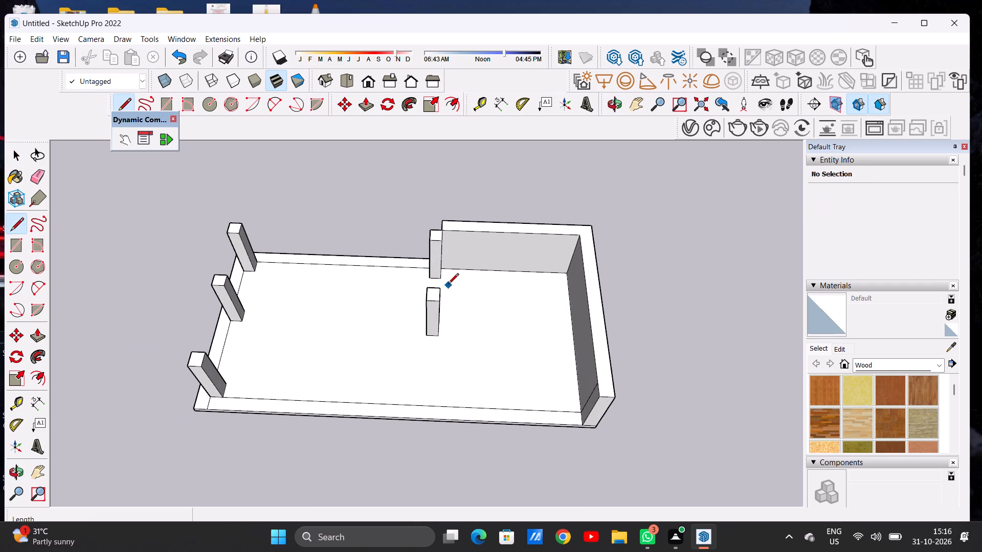
scroll(448, 285, "up", 4)
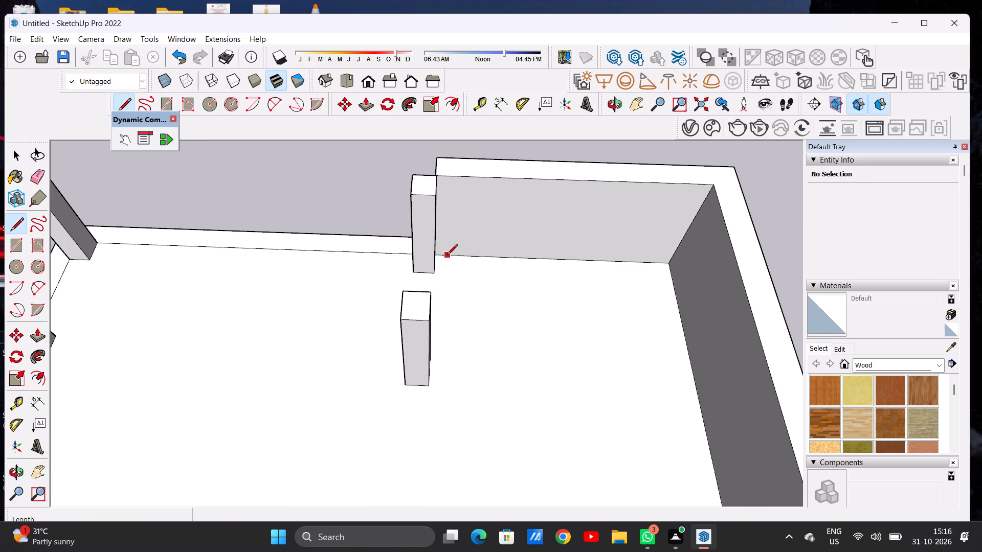
left_click(445, 256)
scroll(455, 327, "down", 10)
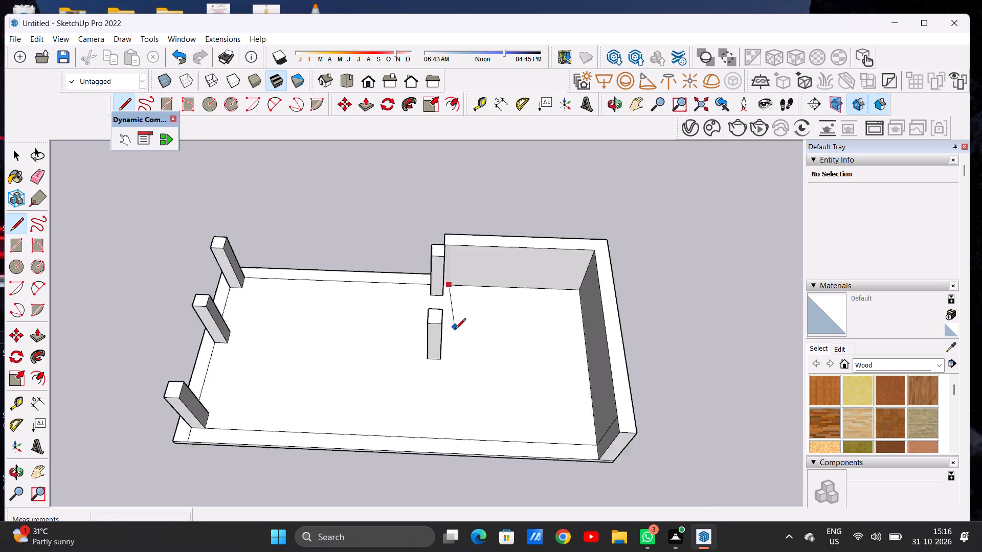
scroll(455, 330, "down", 2)
scroll(455, 386, "up", 5)
left_click(447, 387)
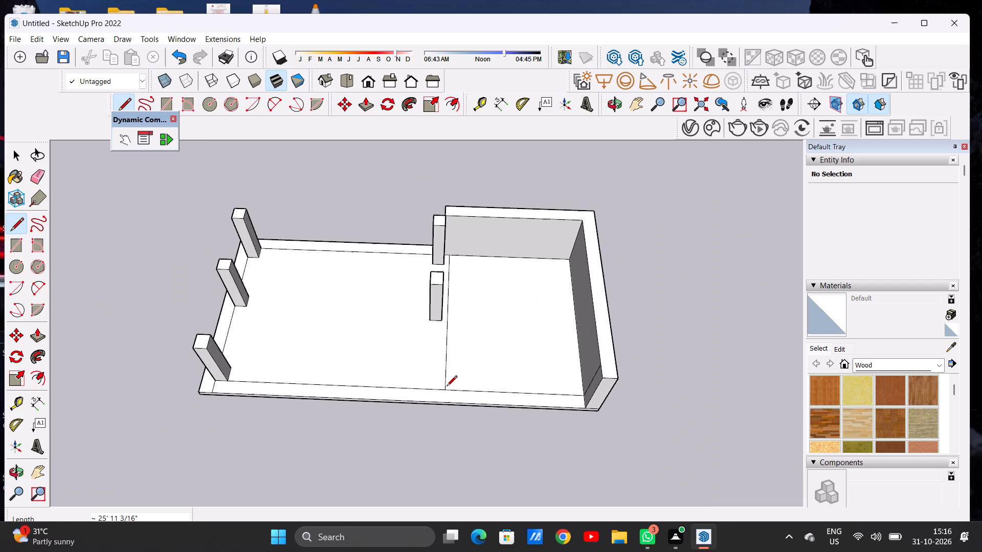
key("space")
Examine the floor's new dividing line in relation to the pillars and walls from several distances and angles.
scroll(451, 393, "down", 9)
middle_click_drag(496, 418, 503, 325)
scroll(438, 395, "up", 2)
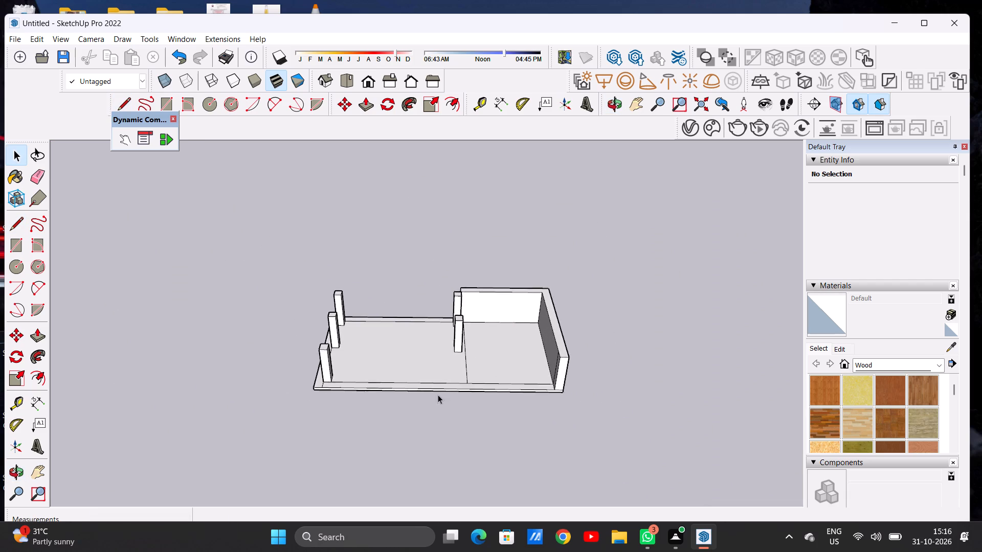
scroll(438, 395, "up", 4)
scroll(438, 395, "down", 1)
middle_click_drag(470, 400, 478, 370)
scroll(422, 404, "down", 6)
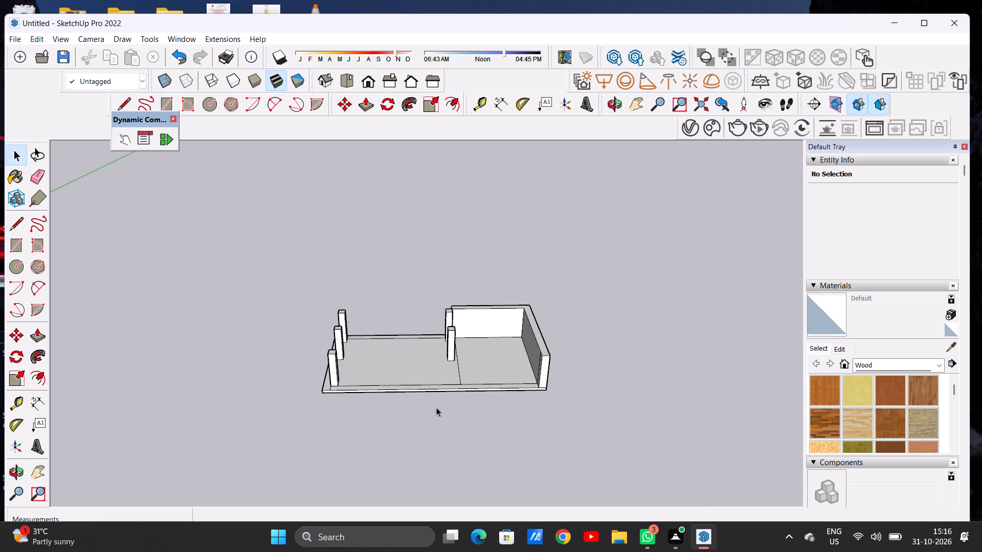
scroll(450, 384, "up", 4)
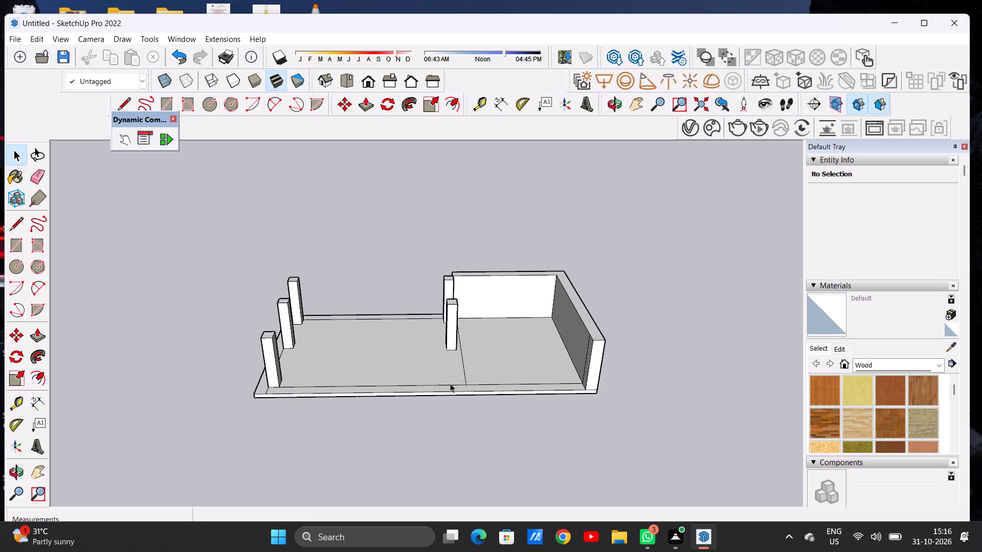
key("space")
scroll(428, 357, "down", 9)
scroll(480, 372, "up", 1)
scroll(480, 372, "down", 14)
scroll(426, 344, "down", 19)
scroll(482, 356, "up", 2)
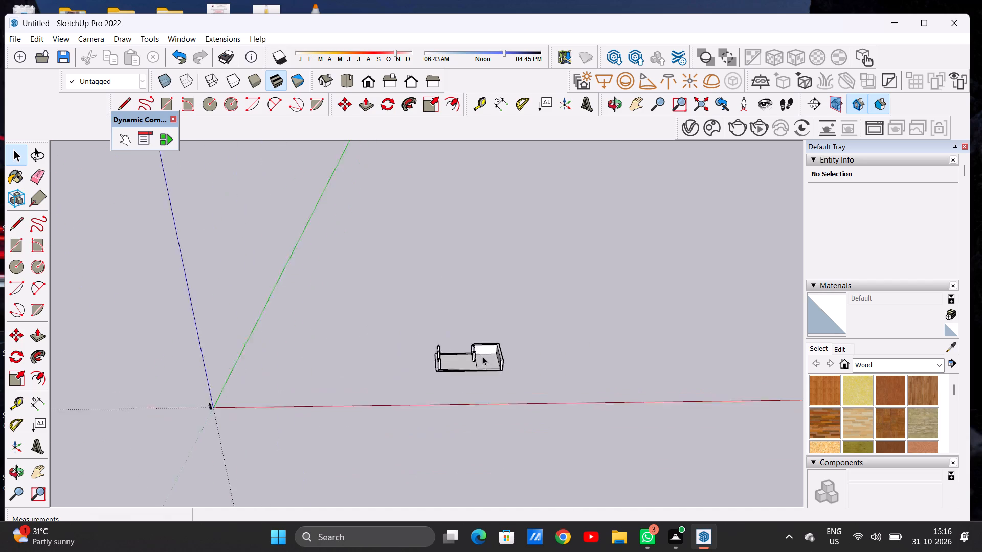
scroll(482, 356, "up", 12)
scroll(572, 360, "down", 6)
Push/Pull the L-shaped left and back border strip up about 4' 6" as a low wall behind the pillars.
middle_click_drag(489, 367, 481, 398)
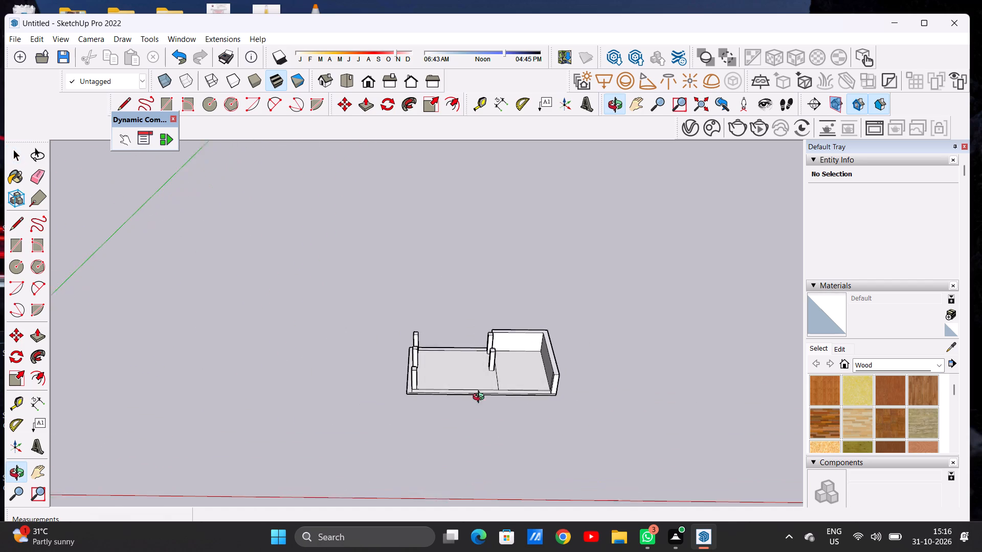
middle_click_drag(481, 398, 473, 406)
middle_click_drag(425, 385, 582, 341)
scroll(481, 378, "up", 10)
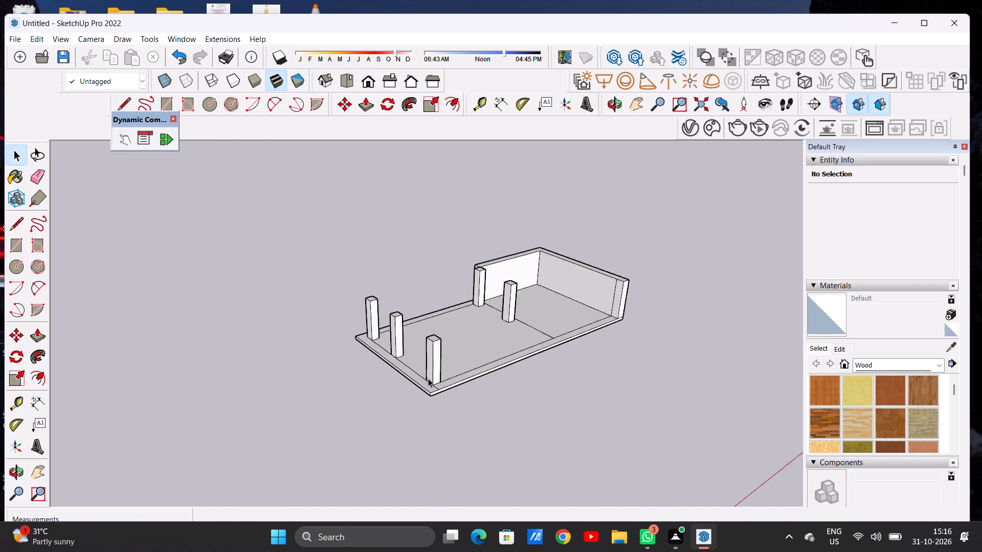
scroll(428, 378, "up", 3)
key("p")
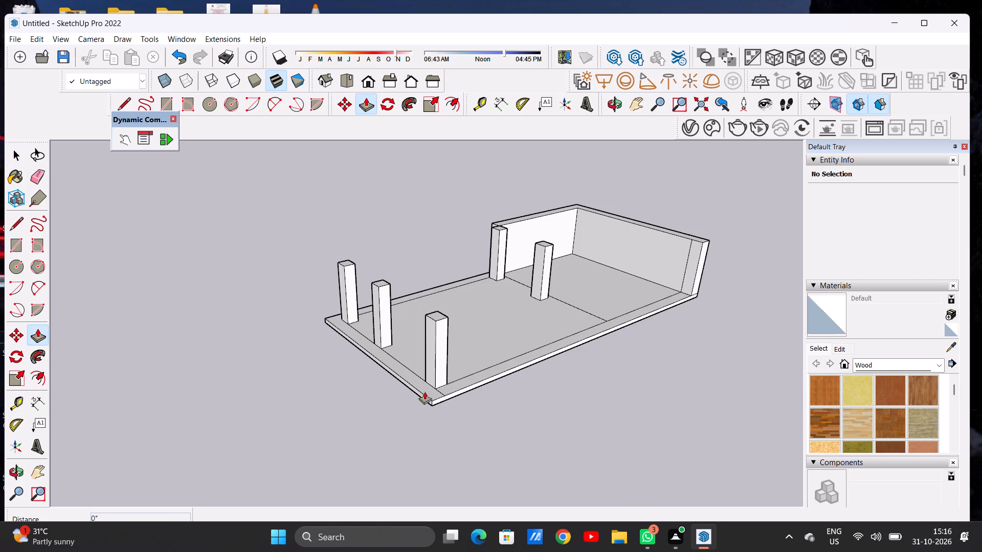
scroll(437, 394, "up", 3)
scroll(437, 394, "down", 1)
scroll(437, 394, "up", 1)
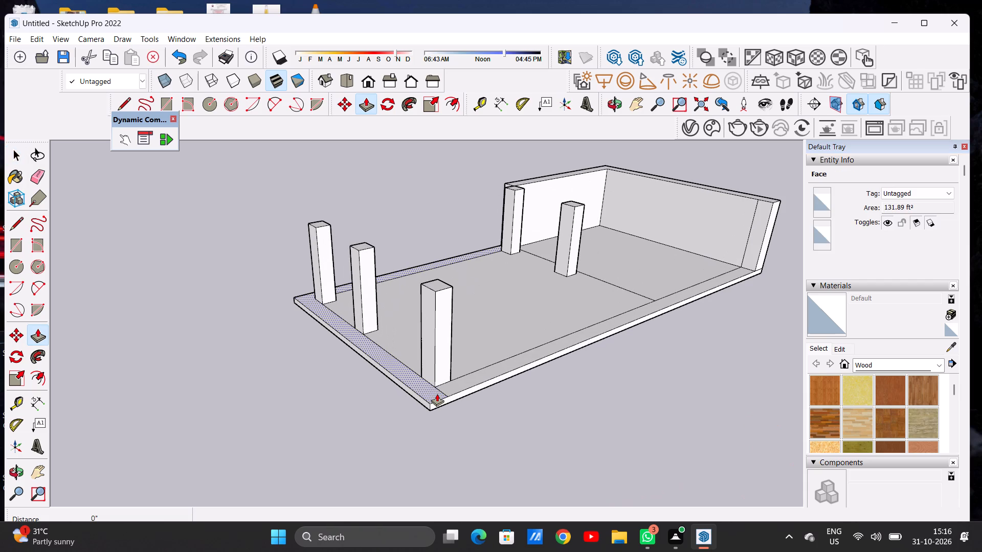
left_click(437, 394)
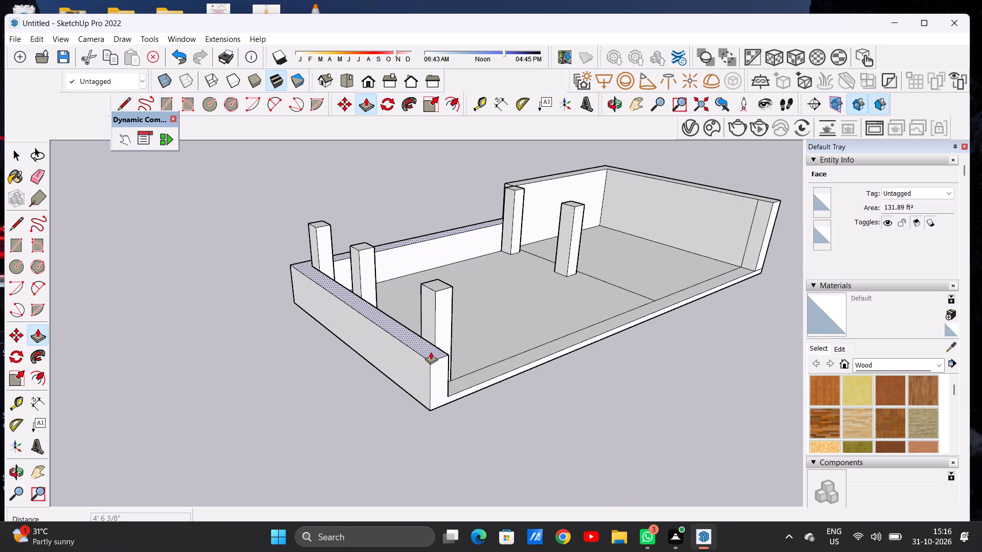
left_click(431, 352)
key("space")
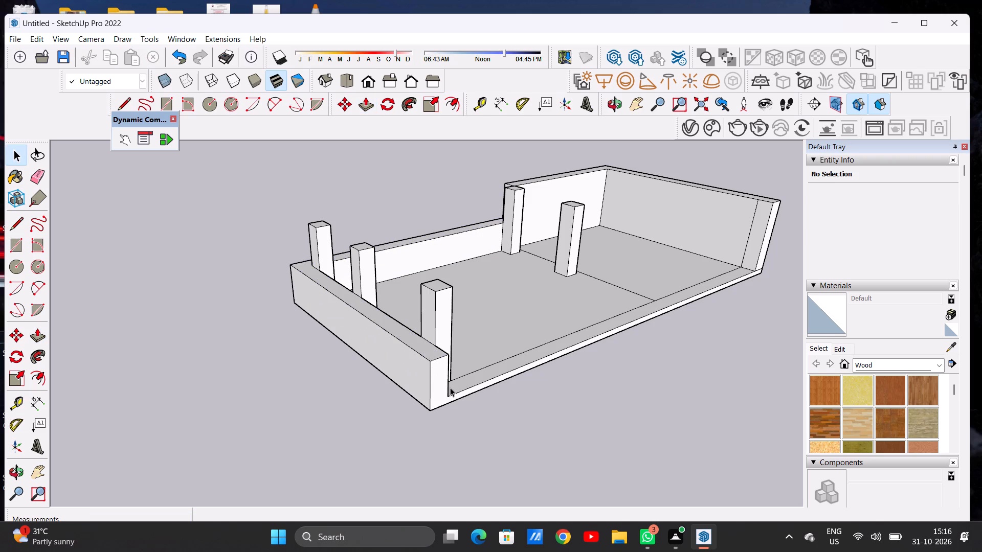
Examine the low L-shaped wall, the pillars and the divided floor from low and high angles and several distances.
scroll(453, 386, "down", 8)
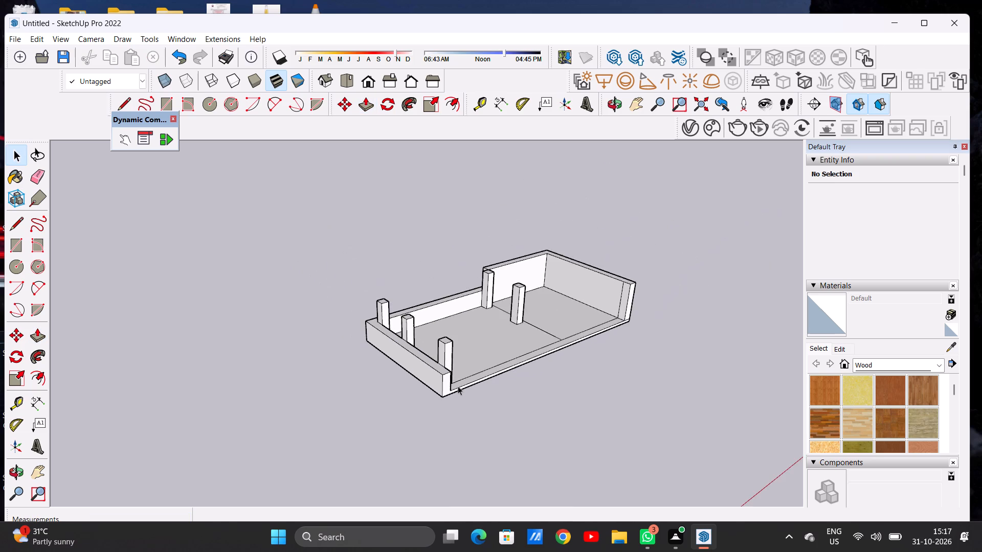
middle_click_drag(533, 384, 360, 349)
scroll(364, 325, "up", 4)
scroll(364, 325, "down", 1)
scroll(364, 325, "up", 2)
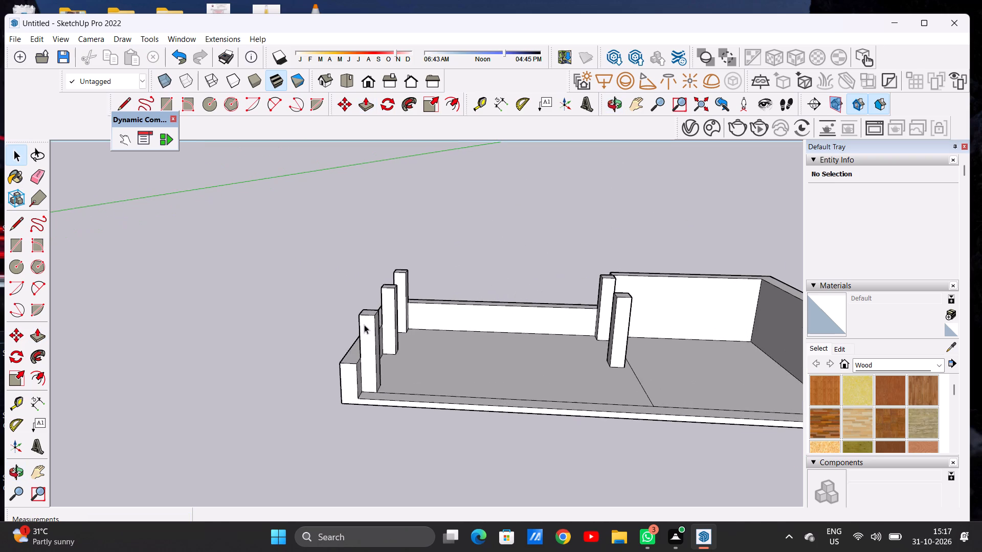
scroll(380, 367, "down", 6)
middle_click_drag(393, 372, 398, 368)
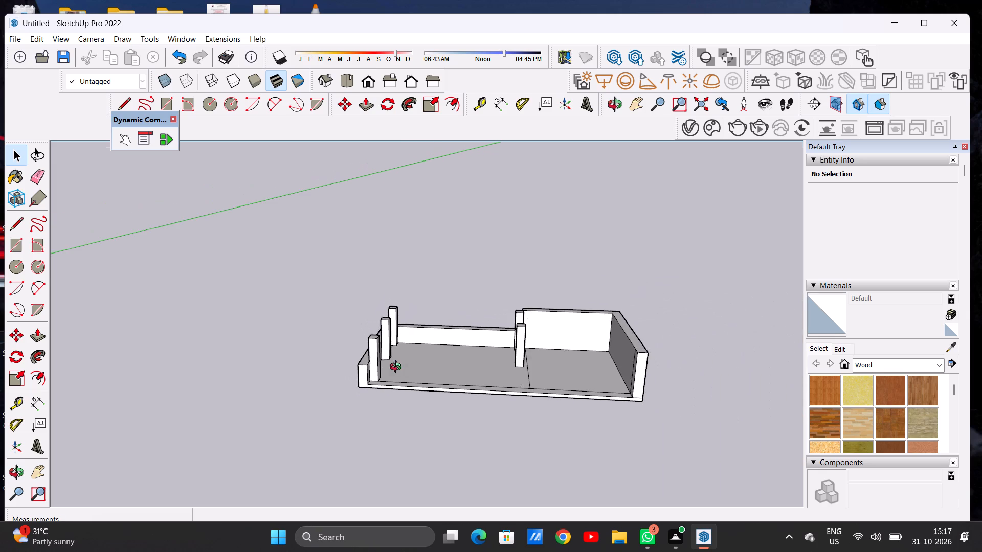
middle_click_drag(398, 368, 407, 351)
scroll(386, 355, "up", 2)
scroll(386, 355, "down", 1)
scroll(386, 355, "up", 10)
scroll(403, 354, "down", 15)
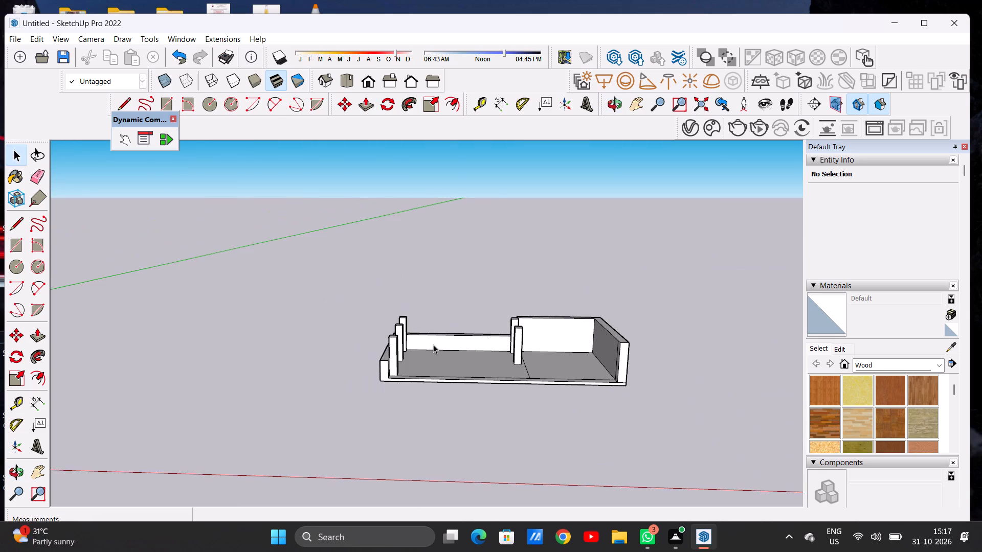
middle_click_drag(433, 344, 436, 362)
scroll(430, 354, "up", 5)
middle_click_drag(433, 390, 433, 369)
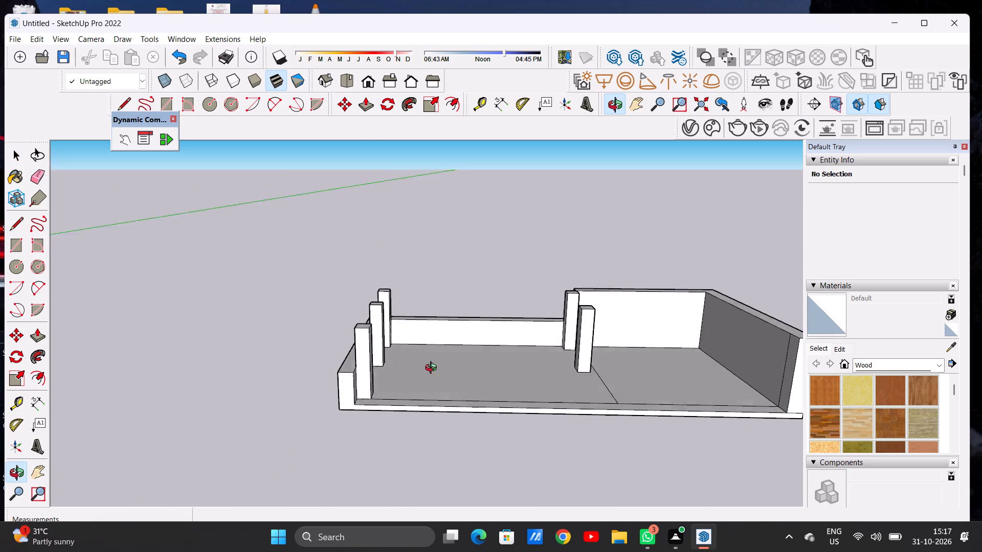
middle_click_drag(433, 369, 432, 351)
middle_click(432, 351)
scroll(436, 382, "down", 9)
middle_click_drag(464, 399, 453, 430)
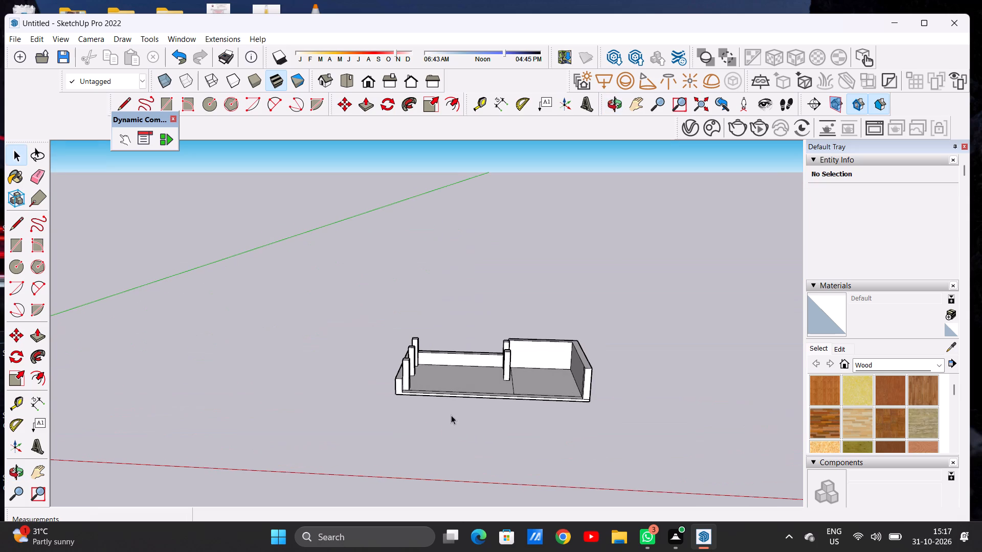
middle_click_drag(437, 396, 449, 402)
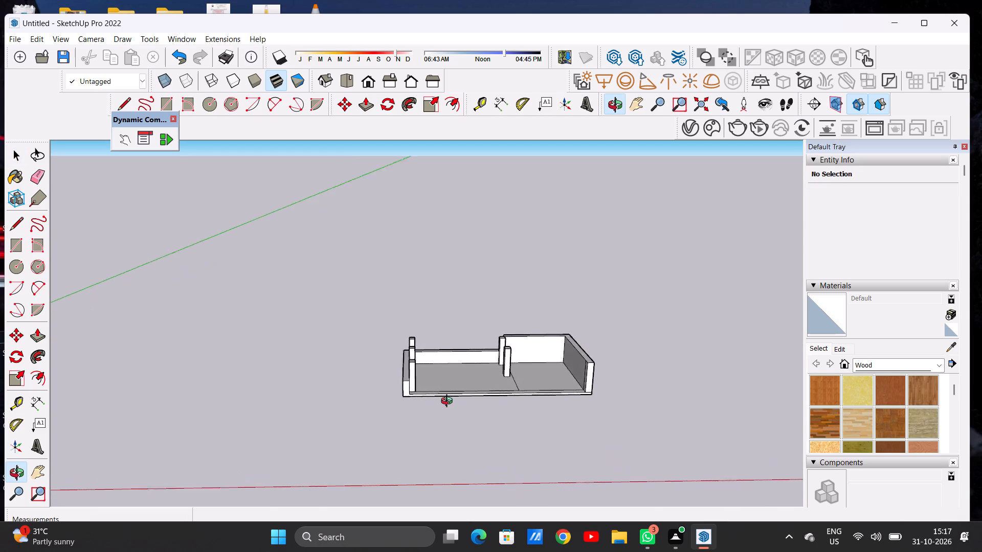
middle_click_drag(449, 402, 445, 363)
scroll(513, 374, "up", 11)
scroll(513, 376, "down", 2)
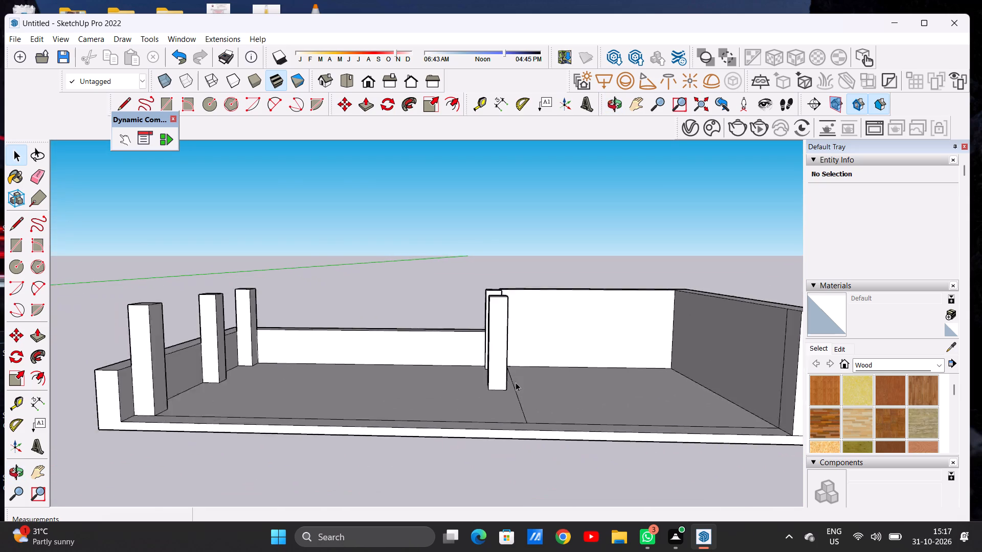
scroll(516, 382, "down", 12)
middle_click_drag(523, 367, 513, 440)
scroll(506, 383, "up", 5)
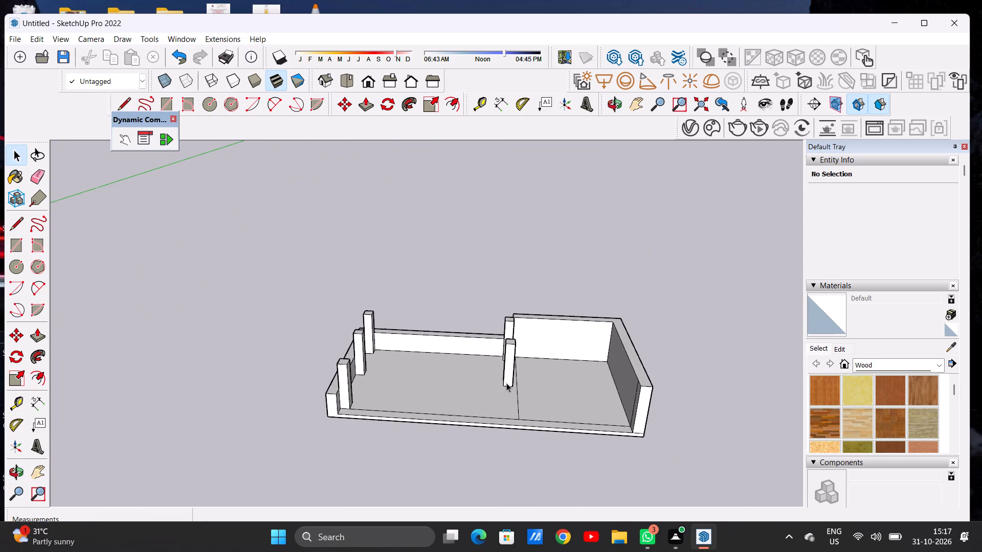
scroll(506, 383, "up", 1)
scroll(646, 410, "down", 13)
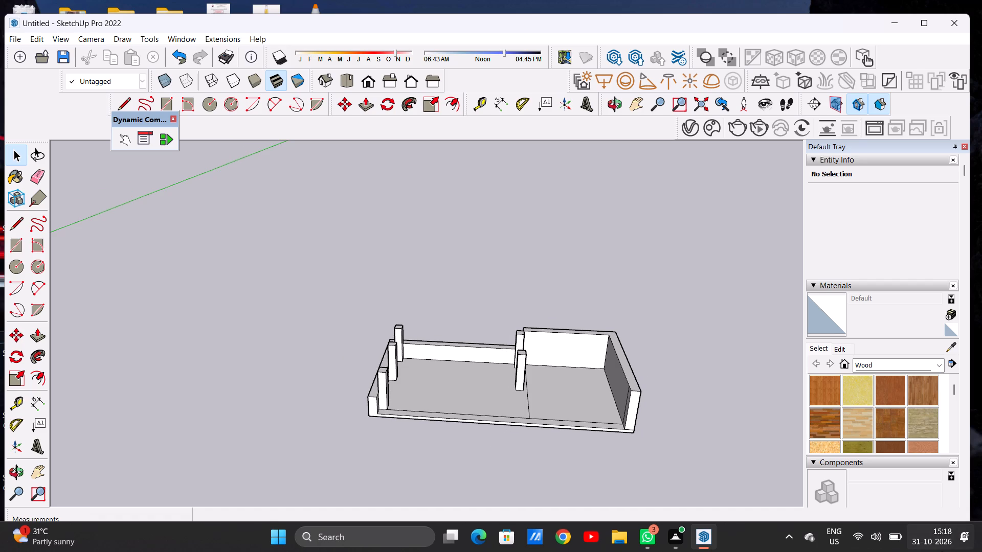
scroll(406, 450, "down", 15)
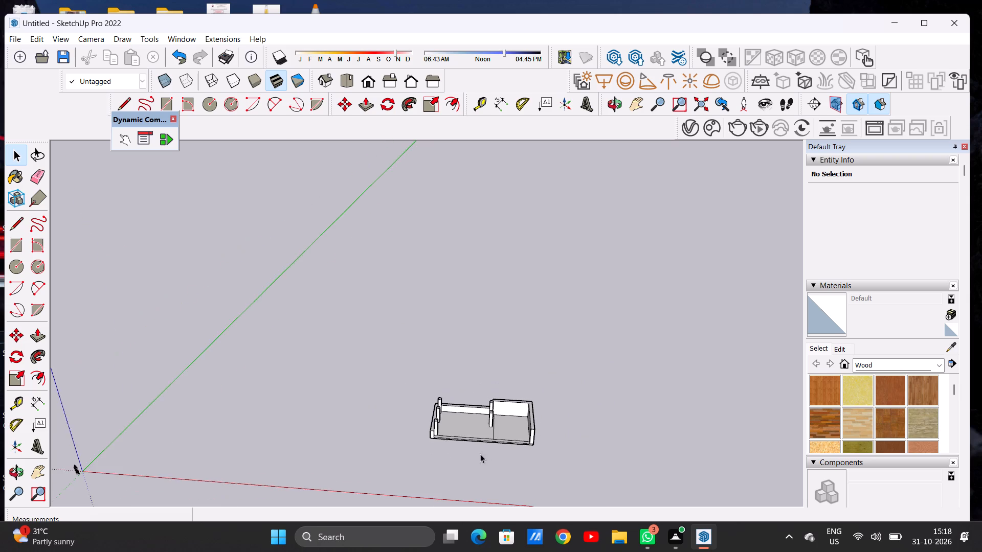
Copy the floor face of the walled section straight up 10' to the walls' inner top corner as a roof face.
scroll(481, 449, "up", 10)
scroll(497, 443, "down", 1)
scroll(497, 443, "up", 1)
middle_click_drag(506, 394, 509, 455)
scroll(537, 447, "up", 5)
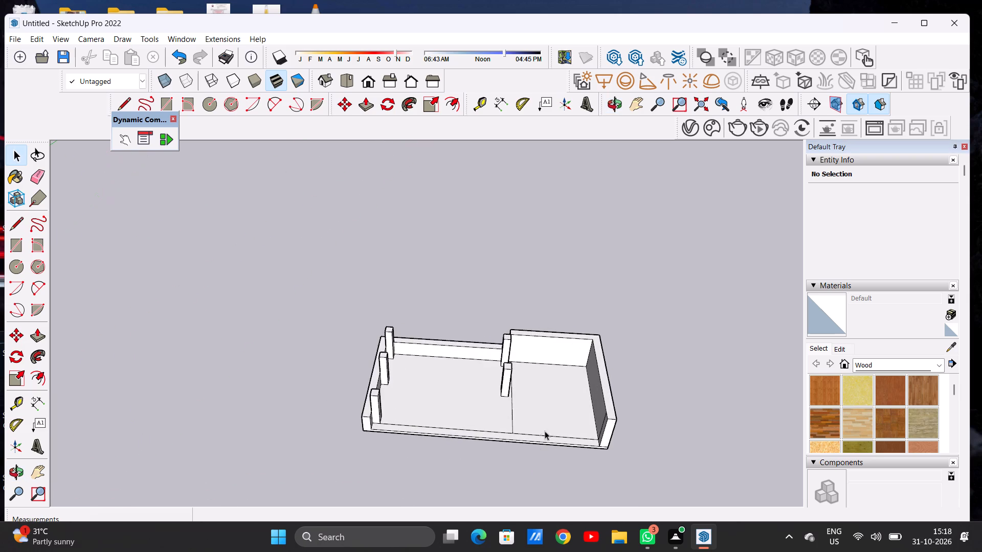
scroll(545, 431, "up", 5)
scroll(548, 411, "down", 1)
double_click(548, 411)
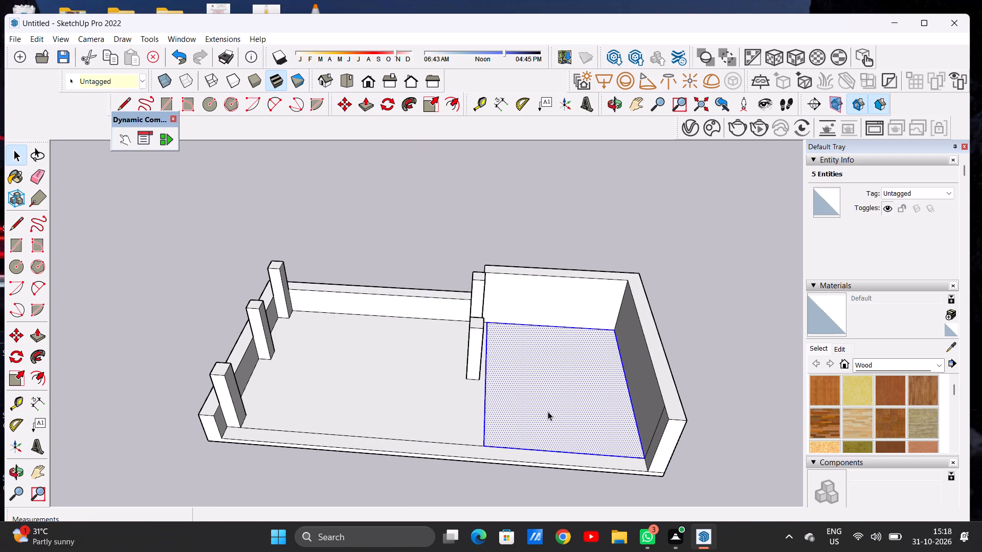
key("m")
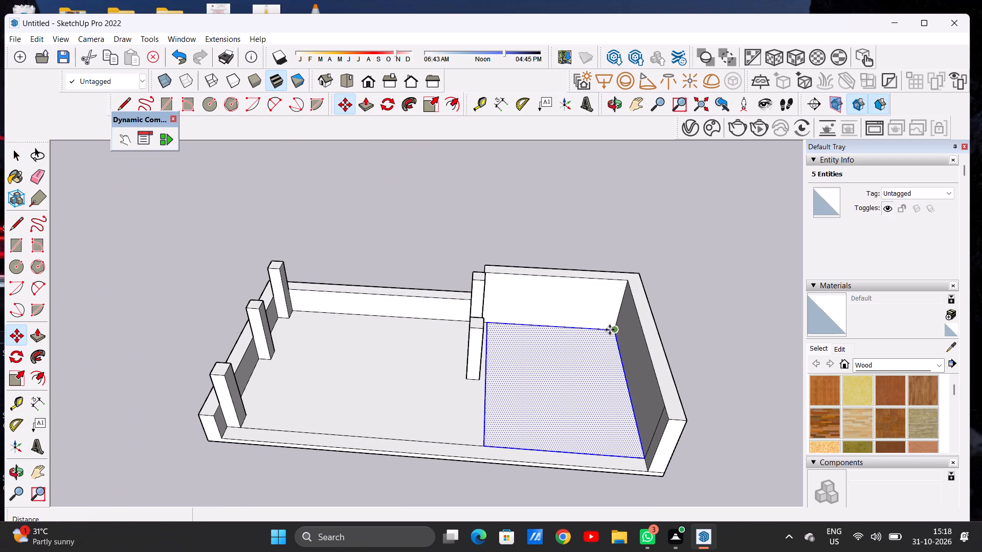
left_click(610, 330)
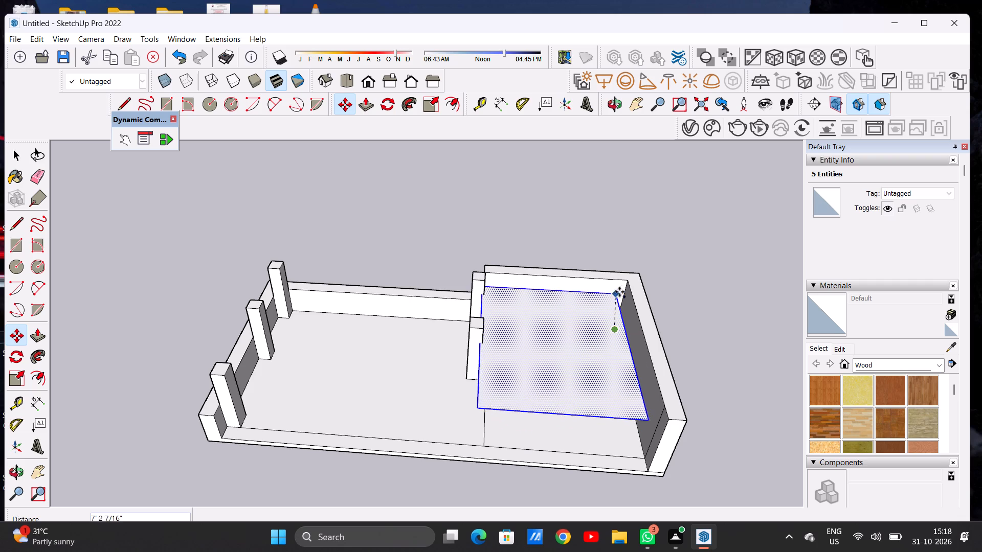
left_click(625, 285)
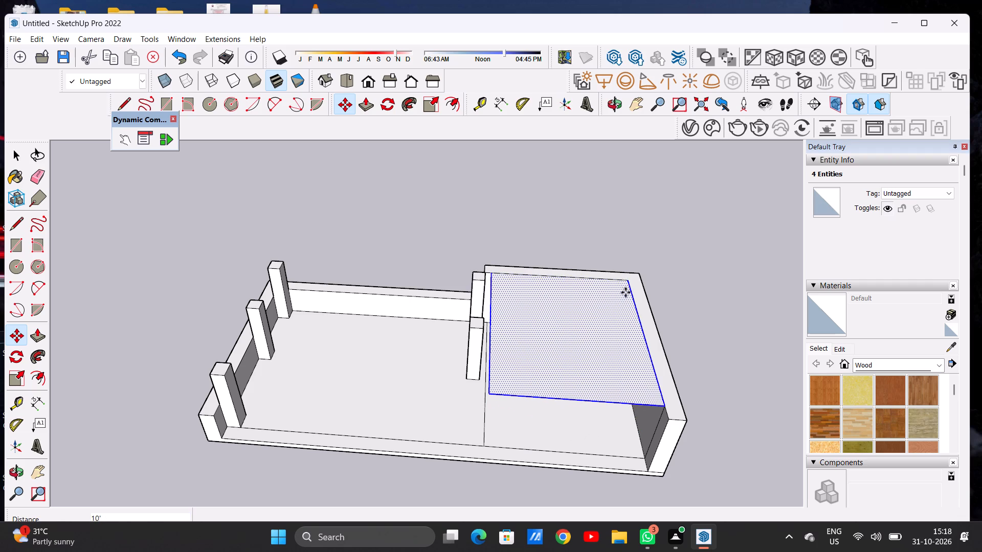
key("space")
scroll(552, 415, "down", 7)
middle_click_drag(591, 443, 598, 372)
left_click(673, 356)
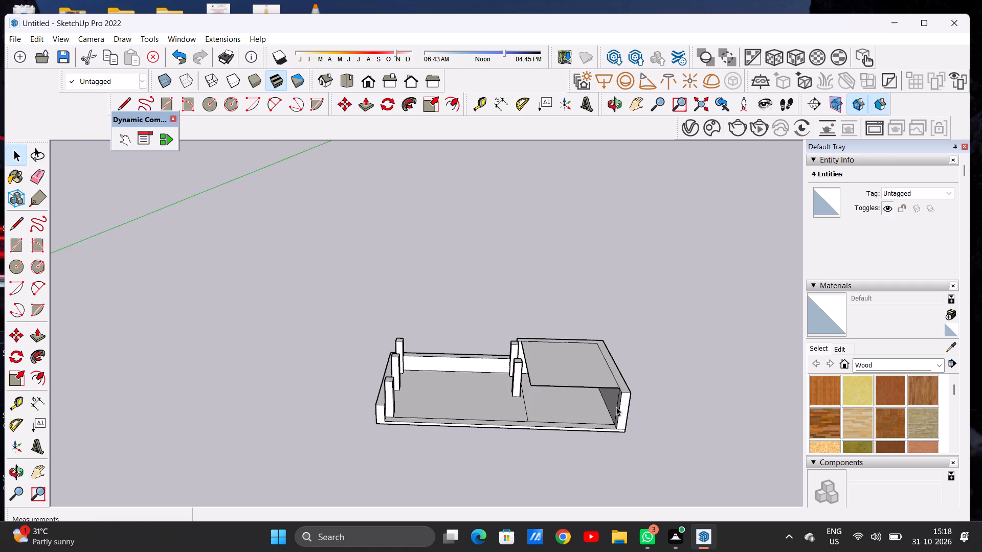
Draw a line about 2' 1" across the front border strip, extending the floor's dividing line to the slab's outer edge.
scroll(616, 407, "up", 9)
scroll(624, 373, "down", 1)
scroll(624, 373, "up", 4)
middle_click_drag(622, 366, 584, 397)
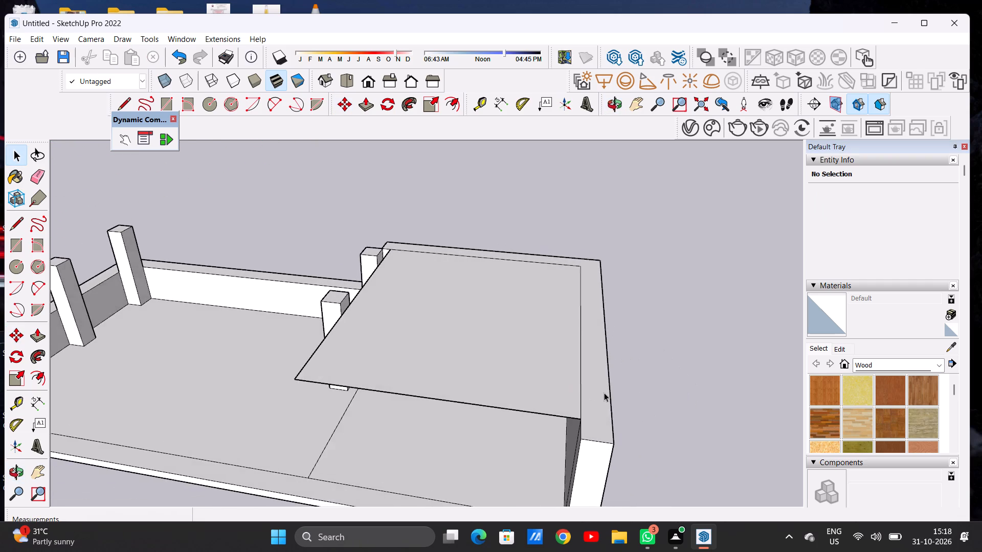
scroll(605, 393, "down", 18)
middle_click_drag(587, 440, 591, 427)
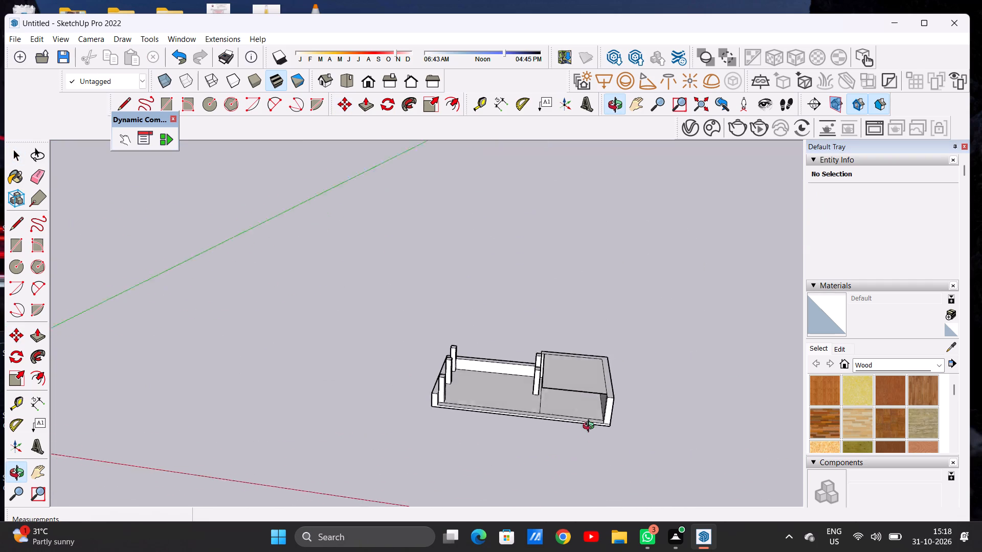
middle_click_drag(591, 427, 590, 453)
scroll(592, 426, "up", 6)
middle_click_drag(581, 430, 609, 471)
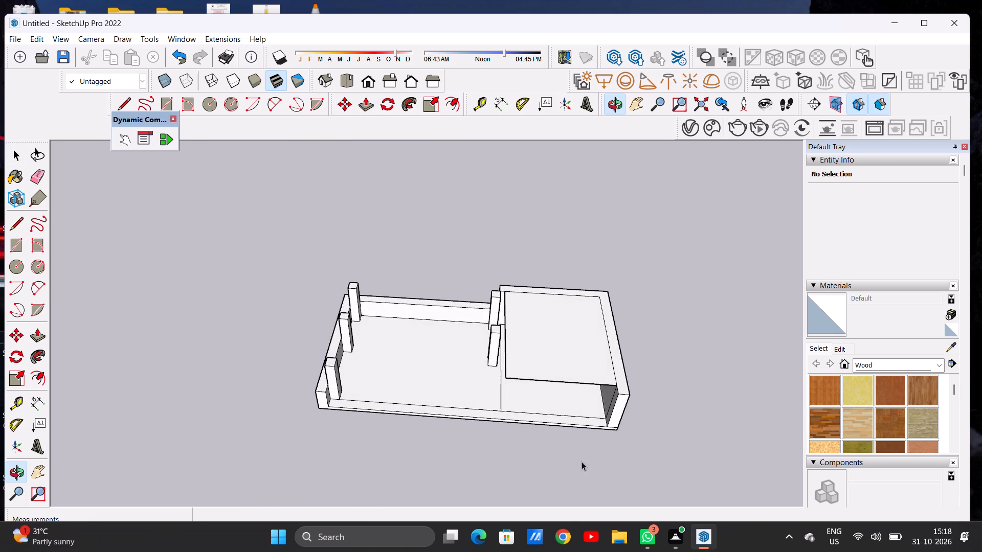
scroll(504, 400, "up", 6)
key("l")
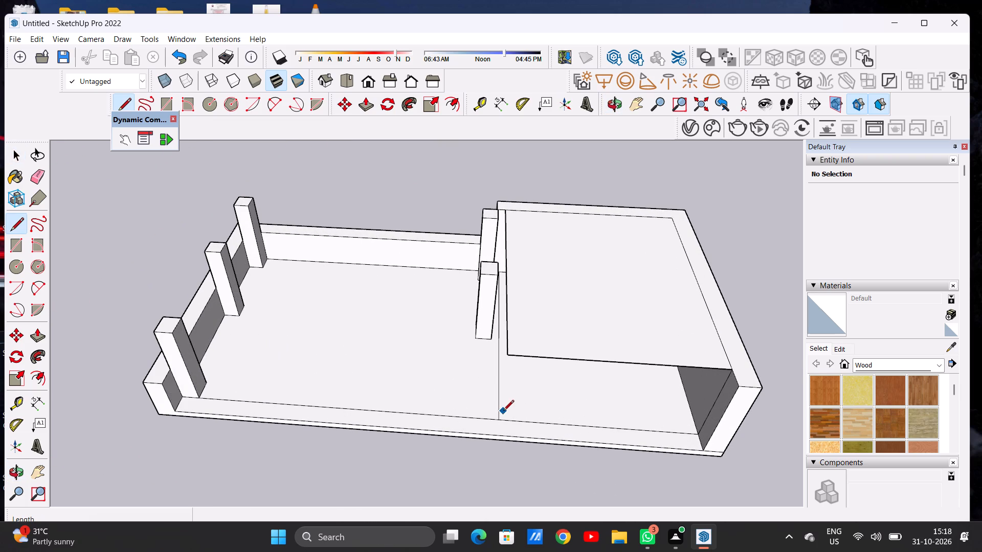
left_click(502, 419)
left_click(499, 435)
key("space")
Examine the divided front border strip and the roof face over the walled section from several distances and angles.
scroll(500, 446, "down", 15)
middle_click_drag(551, 450, 552, 369)
scroll(574, 428, "up", 9)
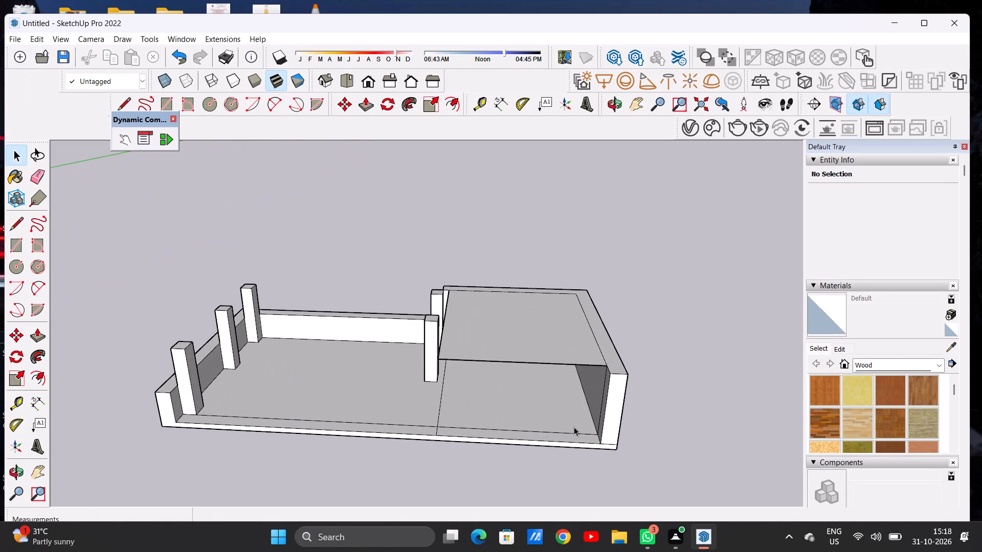
scroll(574, 427, "down", 12)
scroll(561, 426, "up", 5)
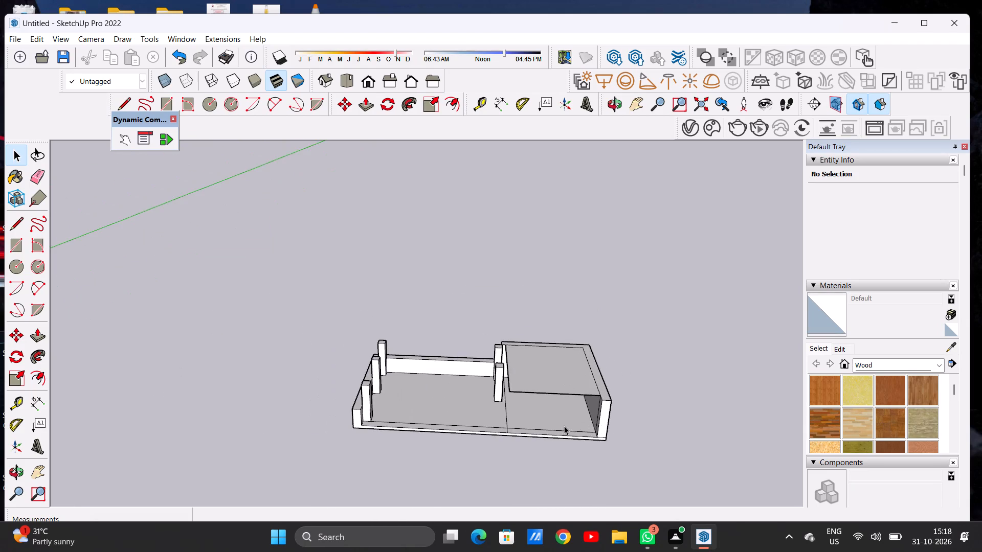
scroll(564, 426, "up", 3)
scroll(559, 430, "down", 9)
scroll(532, 427, "up", 7)
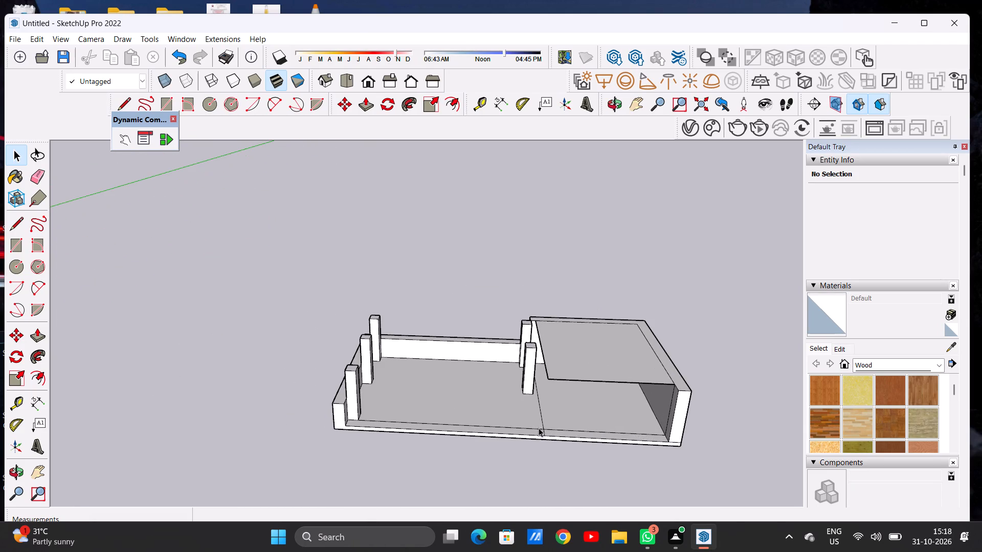
middle_click_drag(688, 417, 703, 396)
middle_click_drag(449, 401, 443, 423)
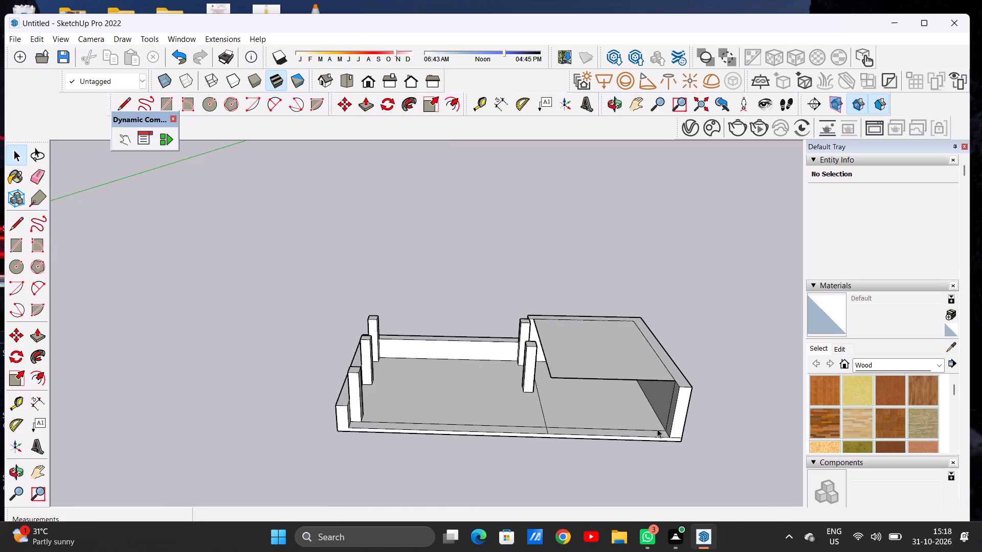
scroll(658, 429, "up", 1)
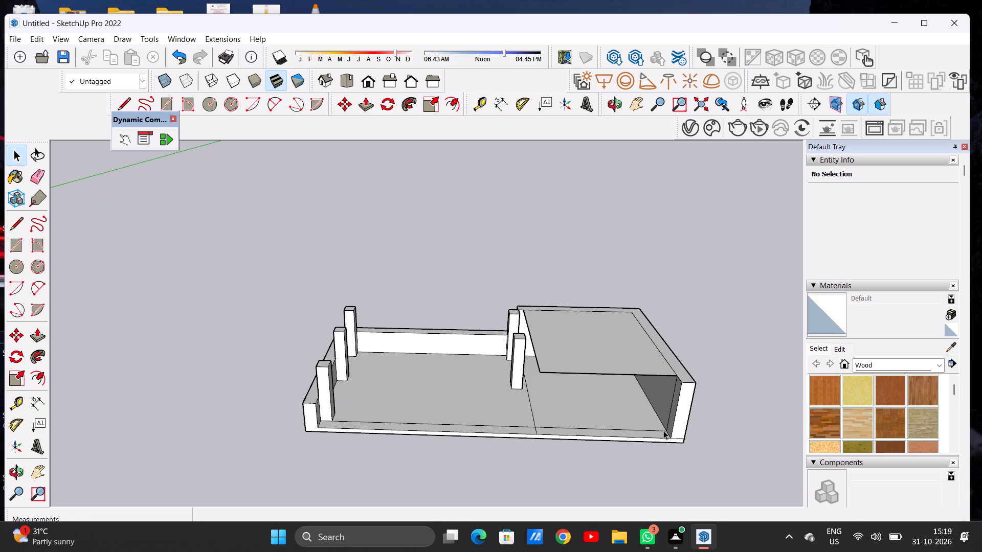
Push/Pull the front border strip of the walled section up 10' to the wall tops, closing the room's front.
key("p")
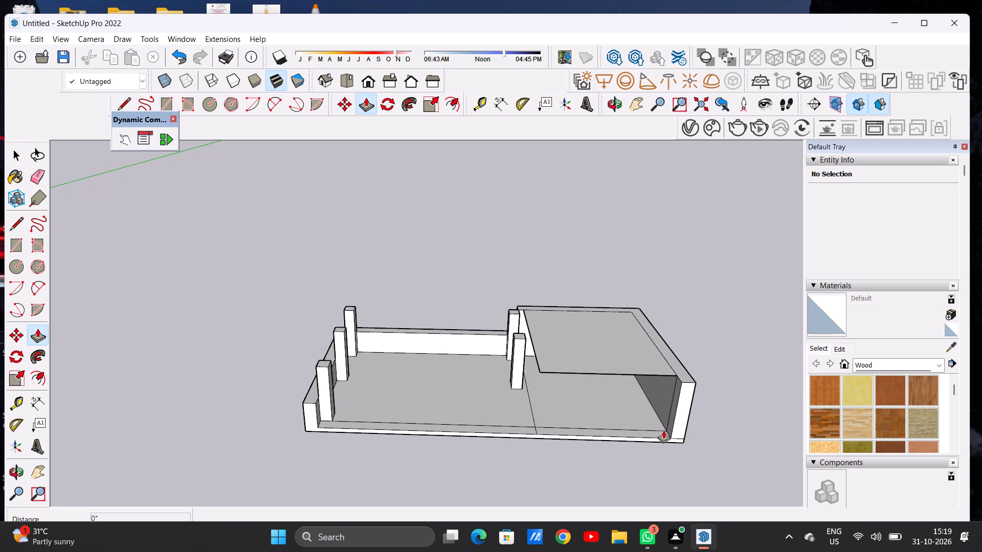
scroll(650, 467, "up", 3)
scroll(661, 406, "up", 1)
scroll(661, 406, "down", 1)
scroll(661, 406, "up", 5)
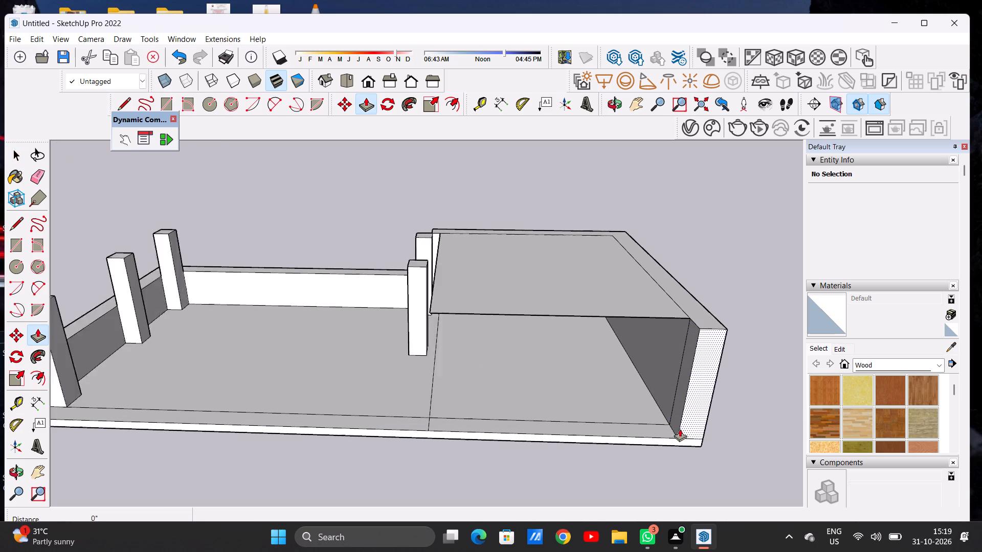
scroll(680, 429, "up", 2)
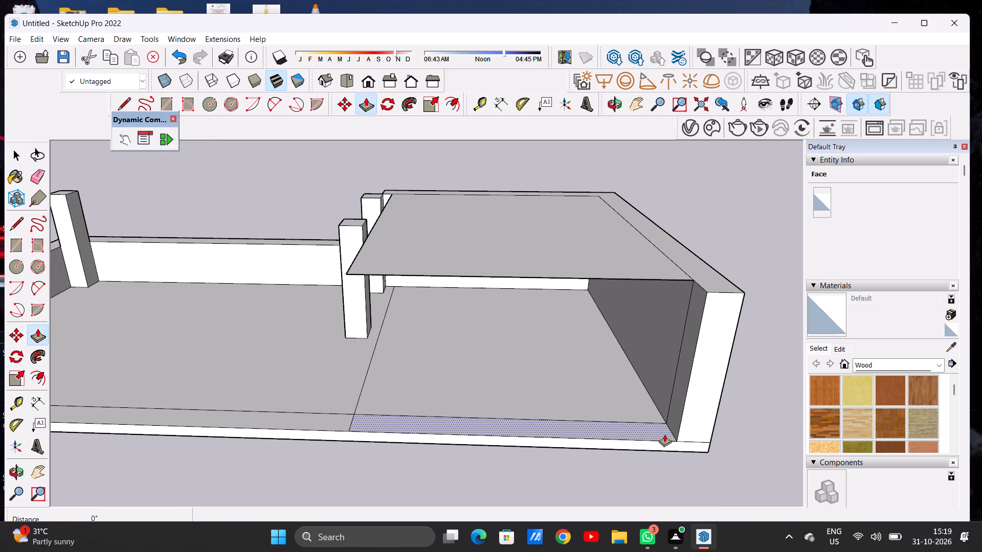
left_click(664, 434)
scroll(666, 402, "down", 2)
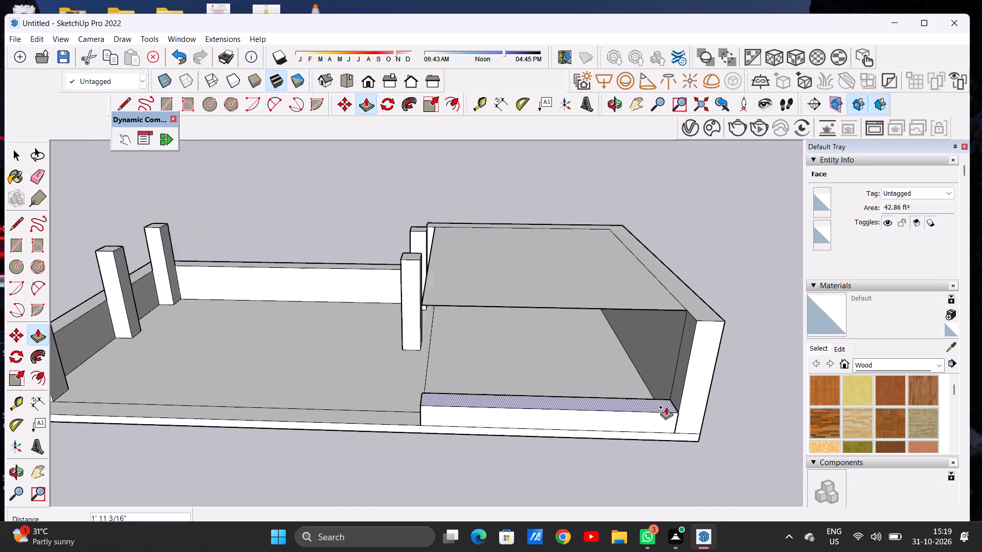
scroll(666, 407, "down", 10)
scroll(678, 359, "up", 15)
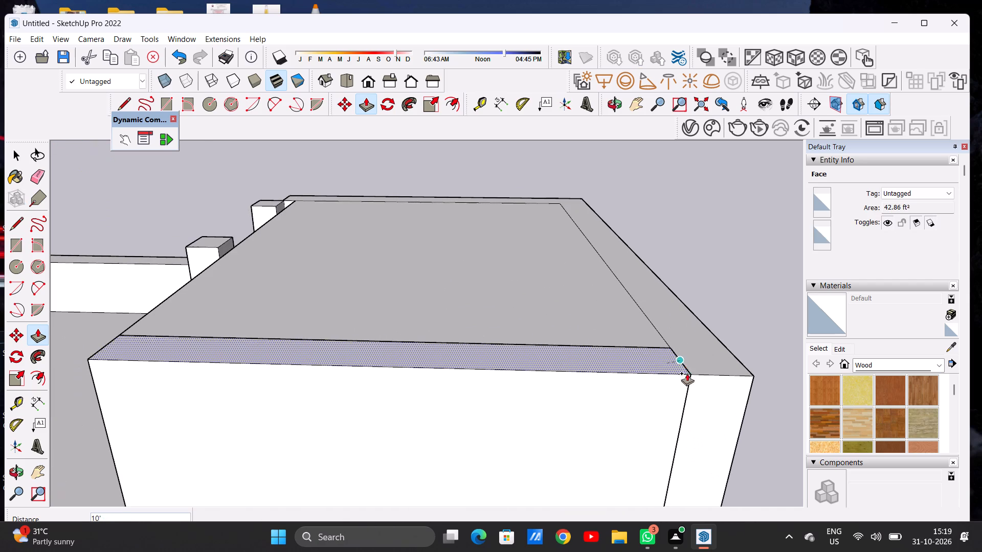
left_click(689, 375)
key("space")
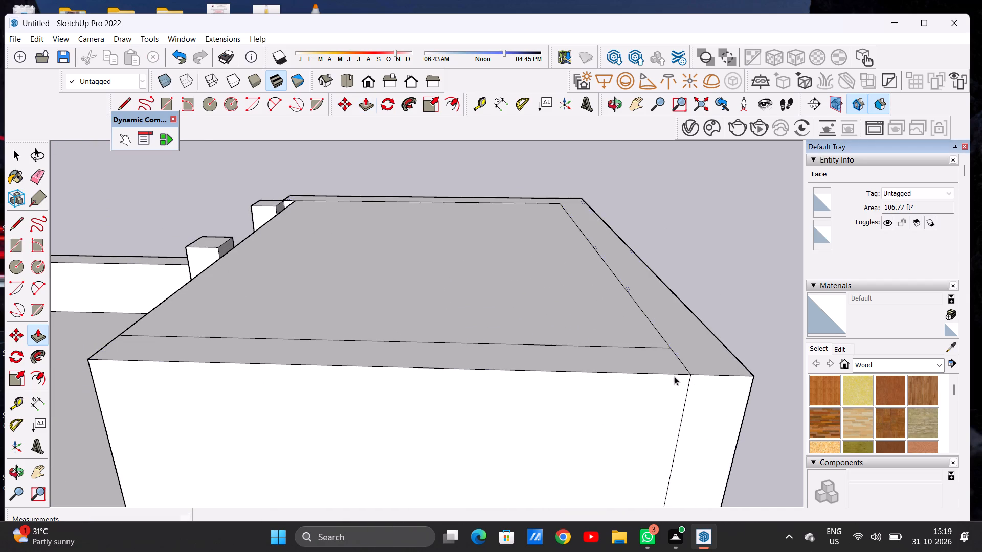
scroll(638, 408, "down", 13)
left_click(680, 323)
Examine the room's new front wall, its roof face and the open pillar side from low, front and high angles.
scroll(631, 403, "down", 5)
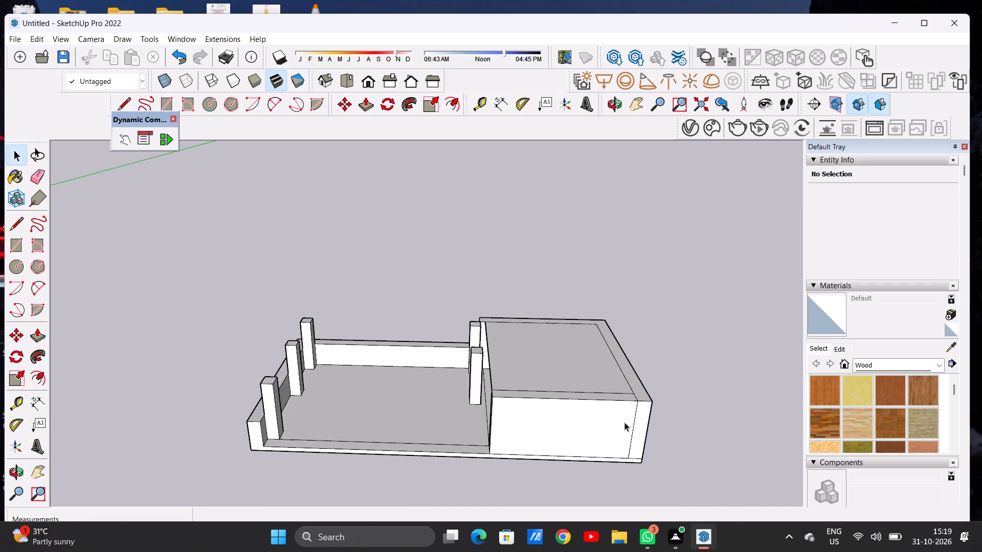
middle_click_drag(620, 429, 621, 358)
scroll(524, 356, "up", 5)
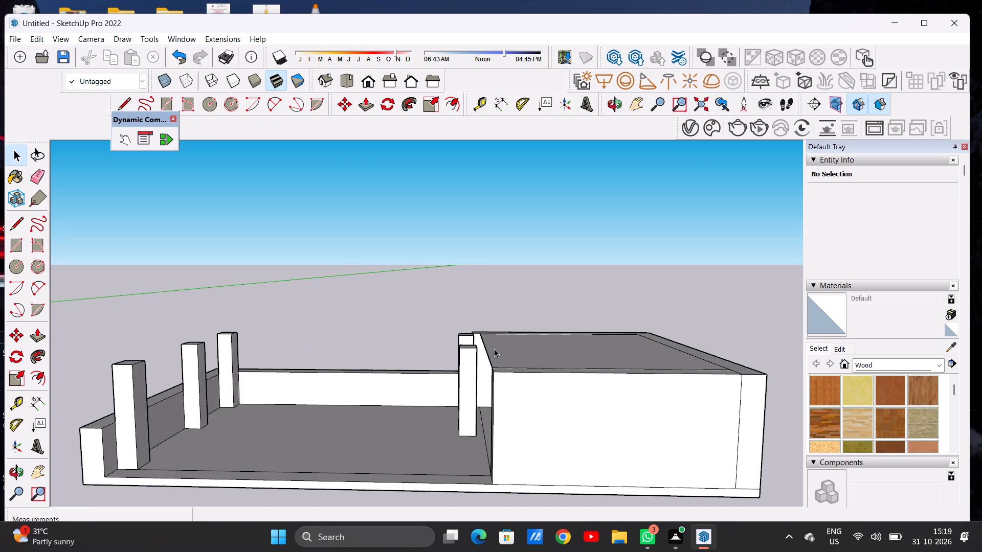
middle_click_drag(494, 351, 494, 432)
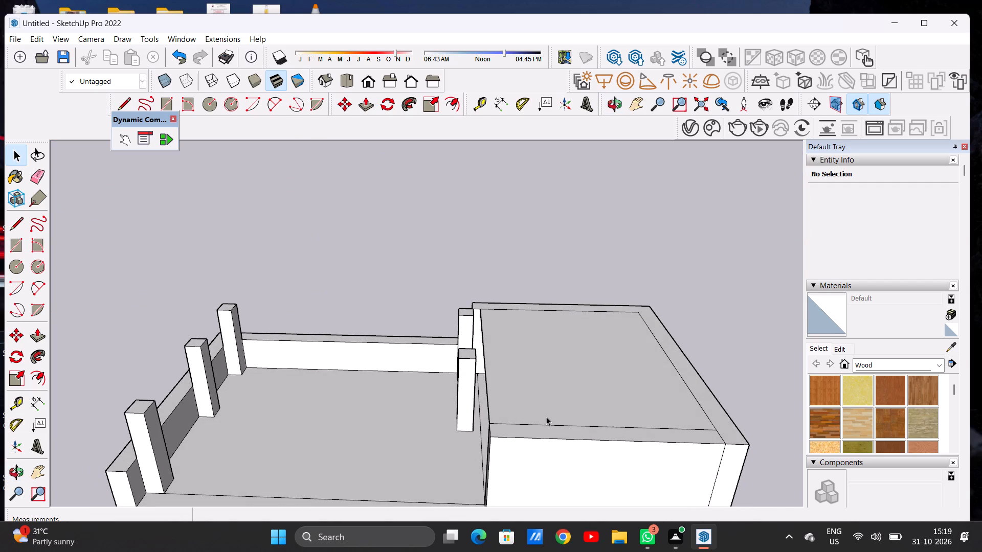
scroll(547, 417, "down", 5)
middle_click_drag(565, 420, 560, 397)
middle_click_drag(621, 415, 615, 381)
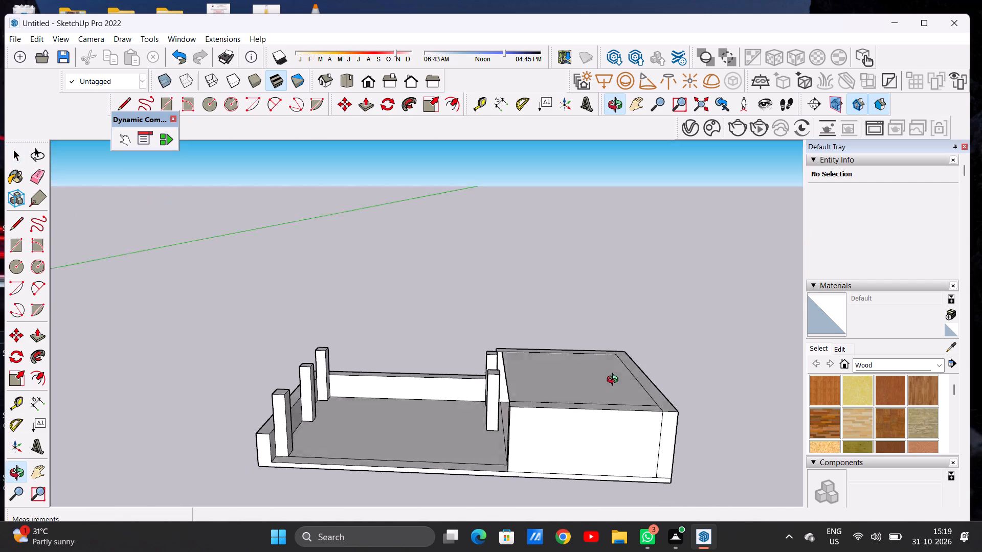
middle_click_drag(615, 381, 612, 348)
scroll(587, 421, "down", 4)
middle_click_drag(624, 423, 626, 398)
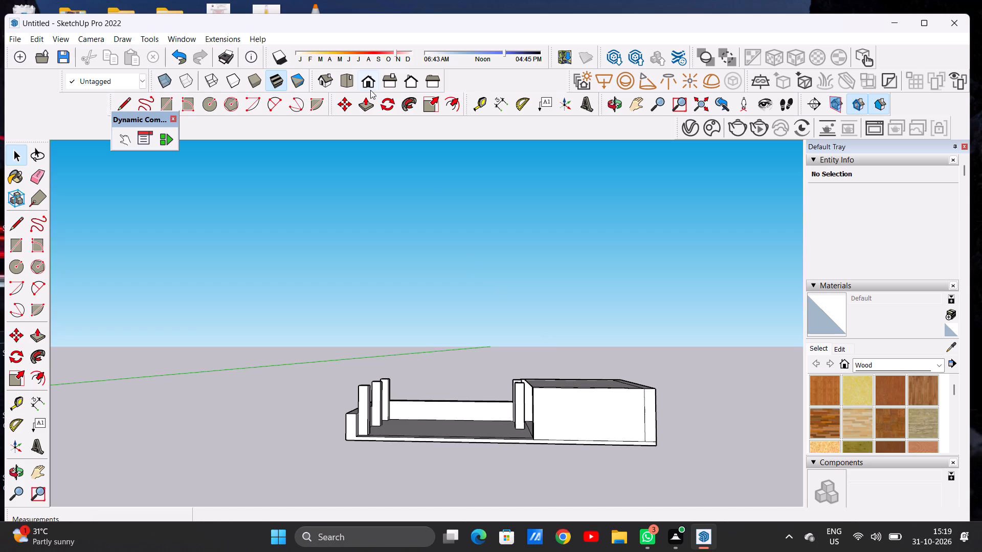
left_click(369, 83)
middle_click_drag(432, 250, 446, 422)
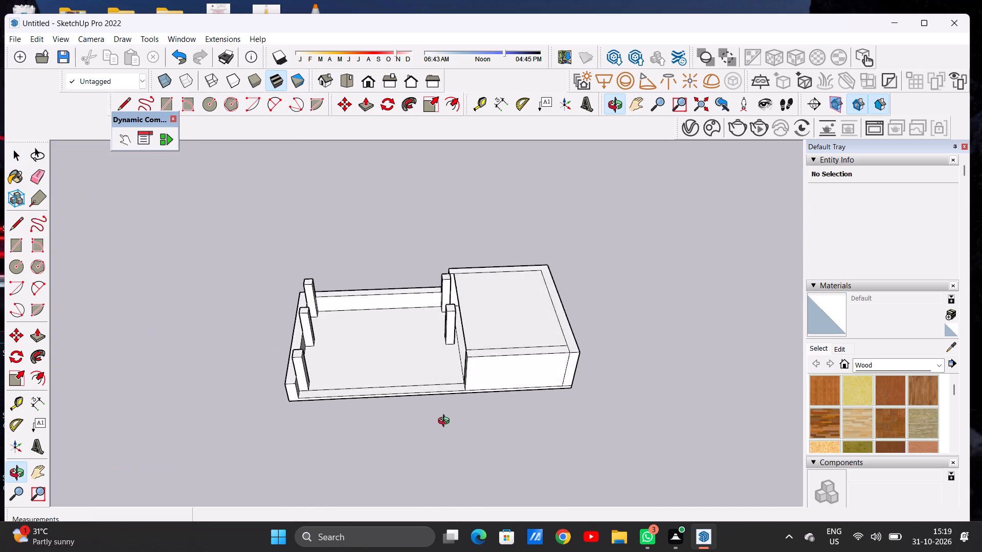
middle_click_drag(446, 422, 443, 426)
scroll(507, 339, "up", 5)
middle_click_drag(526, 354, 518, 388)
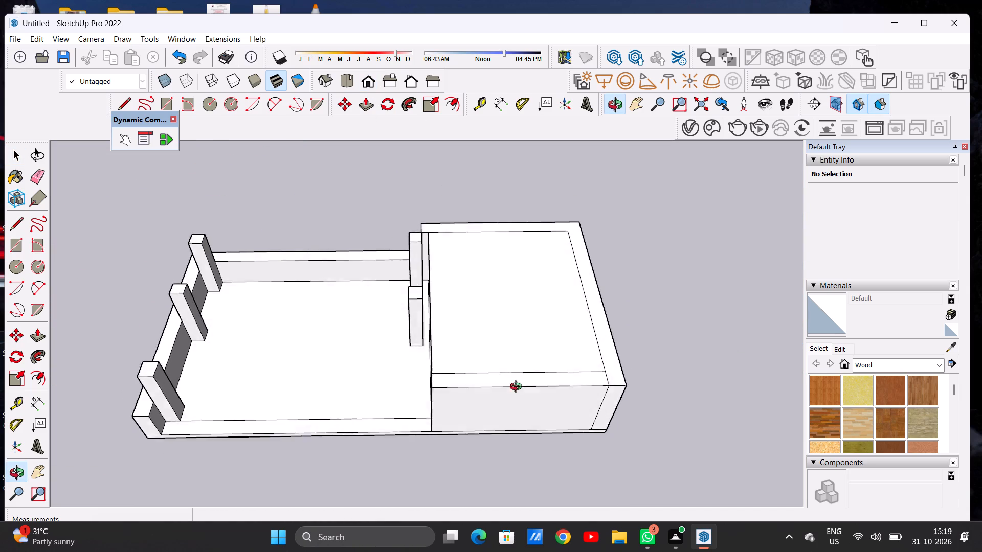
middle_click_drag(518, 388, 518, 394)
Push/Pull the roof face inside the wall tops up about 1' 1" to form a raised roof slab.
scroll(556, 385, "up", 6)
key("p")
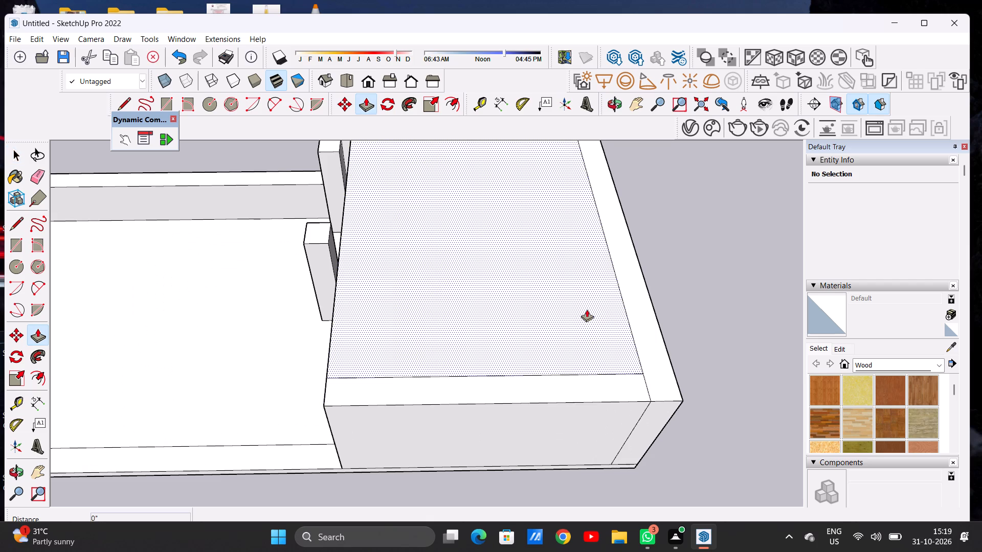
scroll(591, 332, "up", 2)
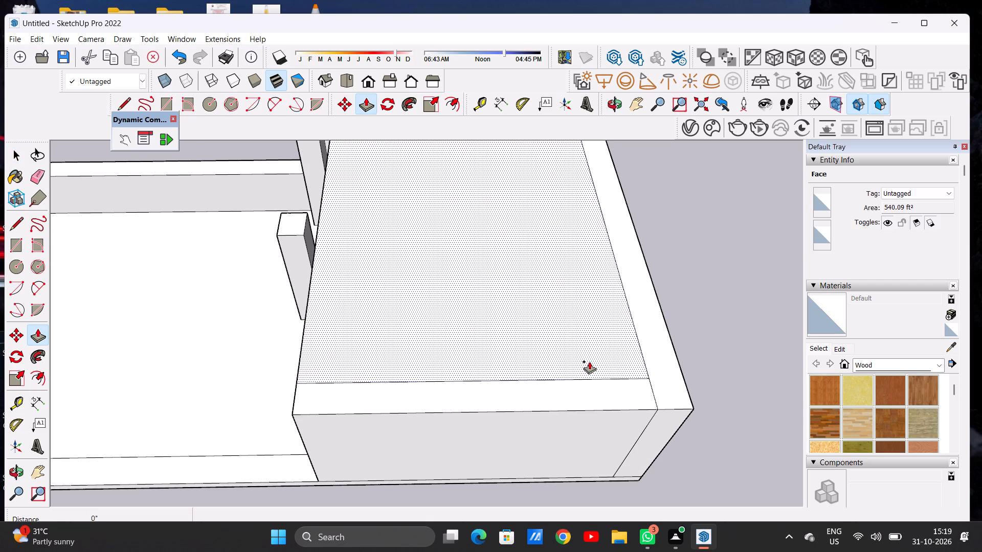
middle_click_drag(590, 362, 593, 305)
left_click(580, 303)
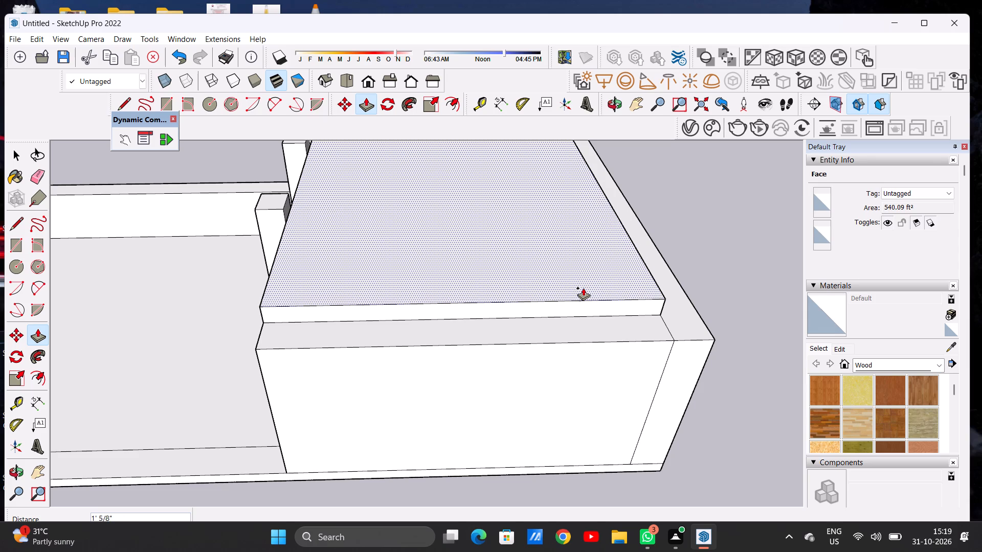
left_click(583, 287)
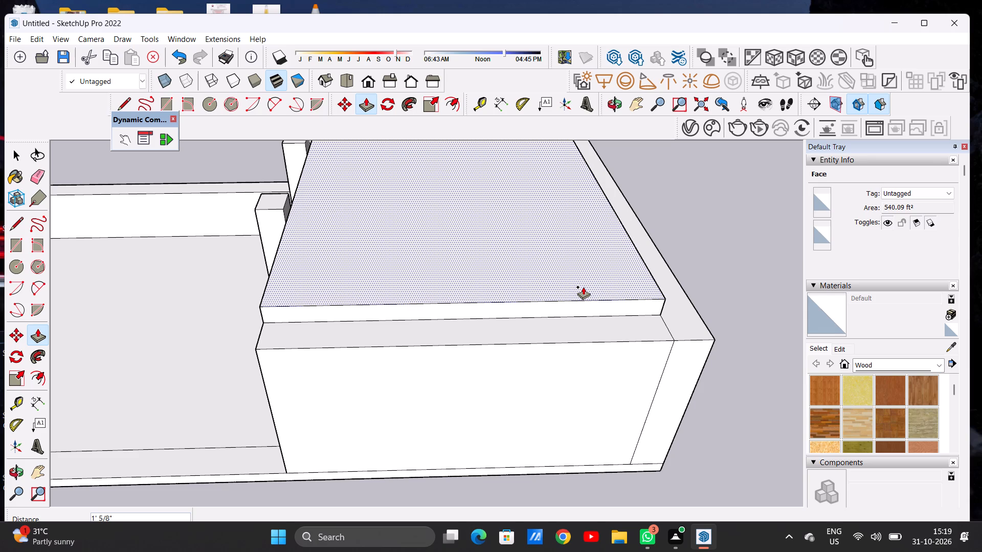
key("space")
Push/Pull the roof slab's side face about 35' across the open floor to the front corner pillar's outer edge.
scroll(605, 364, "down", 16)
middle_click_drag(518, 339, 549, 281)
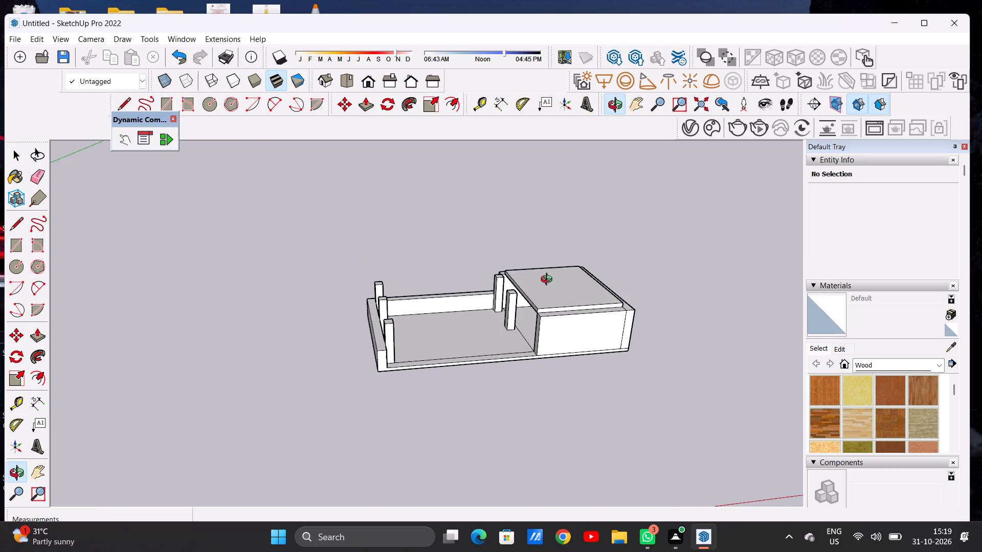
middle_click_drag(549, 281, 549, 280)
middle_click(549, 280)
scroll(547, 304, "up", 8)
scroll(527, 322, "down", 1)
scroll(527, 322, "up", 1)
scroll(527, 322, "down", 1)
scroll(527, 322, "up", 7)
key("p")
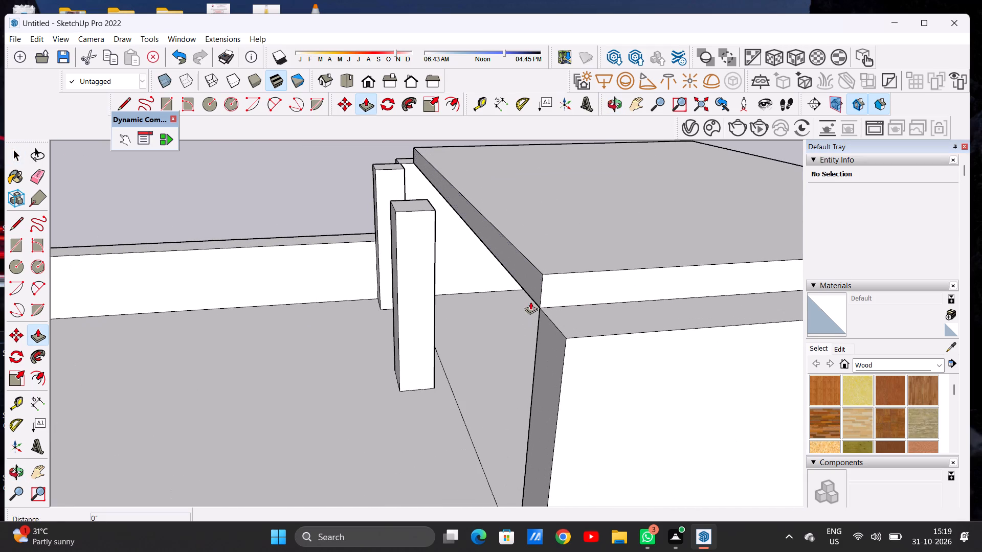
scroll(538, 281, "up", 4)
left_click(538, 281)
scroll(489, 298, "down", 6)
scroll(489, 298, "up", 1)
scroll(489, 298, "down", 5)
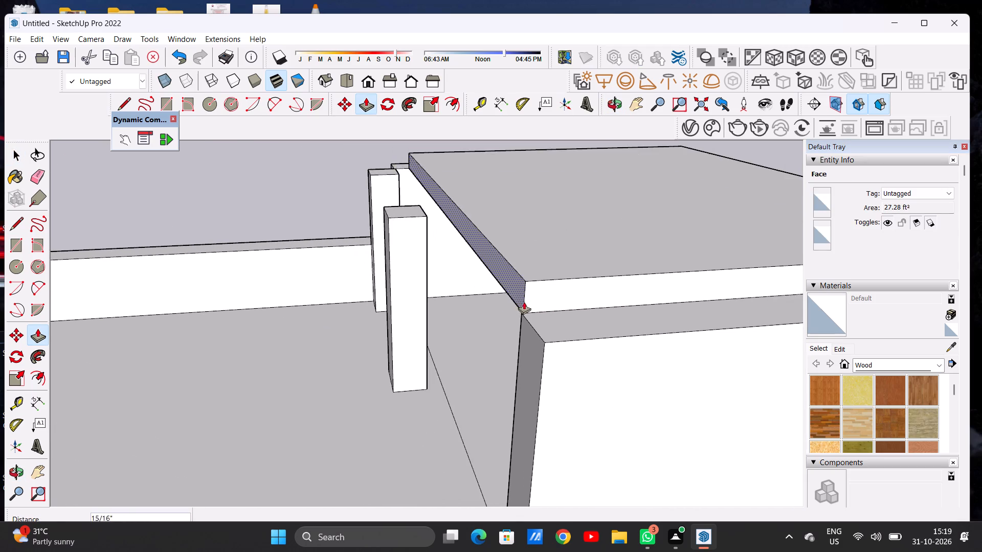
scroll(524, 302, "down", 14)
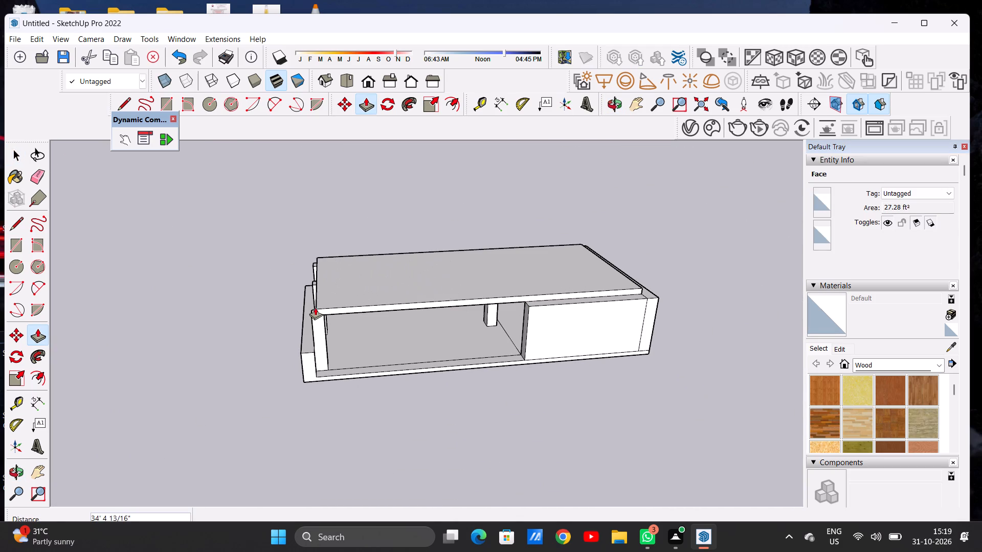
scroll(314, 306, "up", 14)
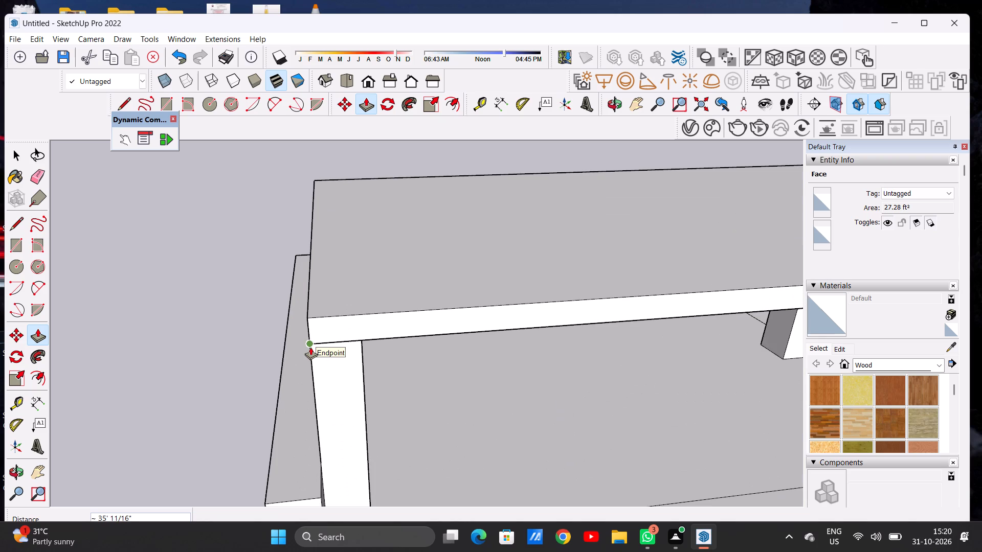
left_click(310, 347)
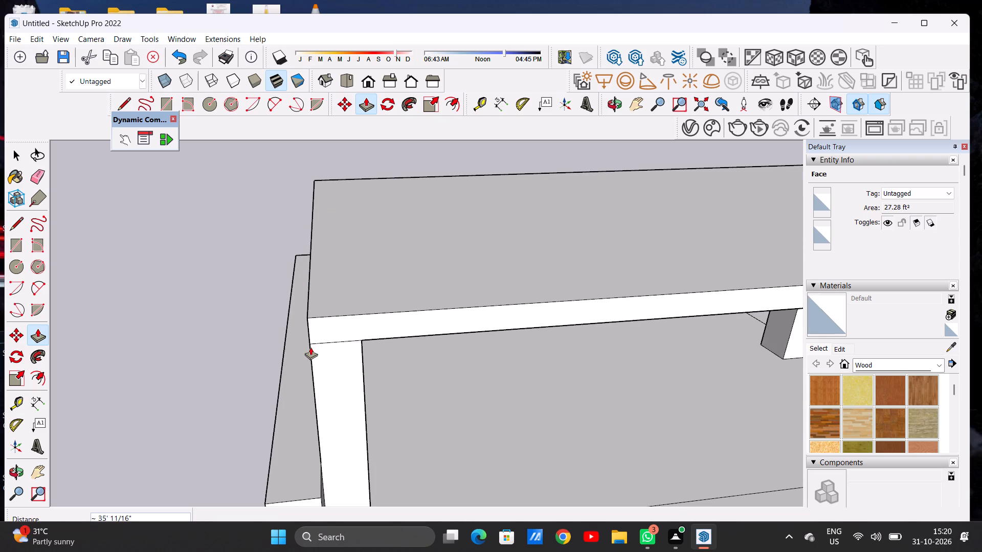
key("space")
Examine how the extended roof slab sits over the pillars, low walls and room from low, front and high angles.
scroll(348, 358, "down", 14)
middle_click_drag(292, 364, 361, 345)
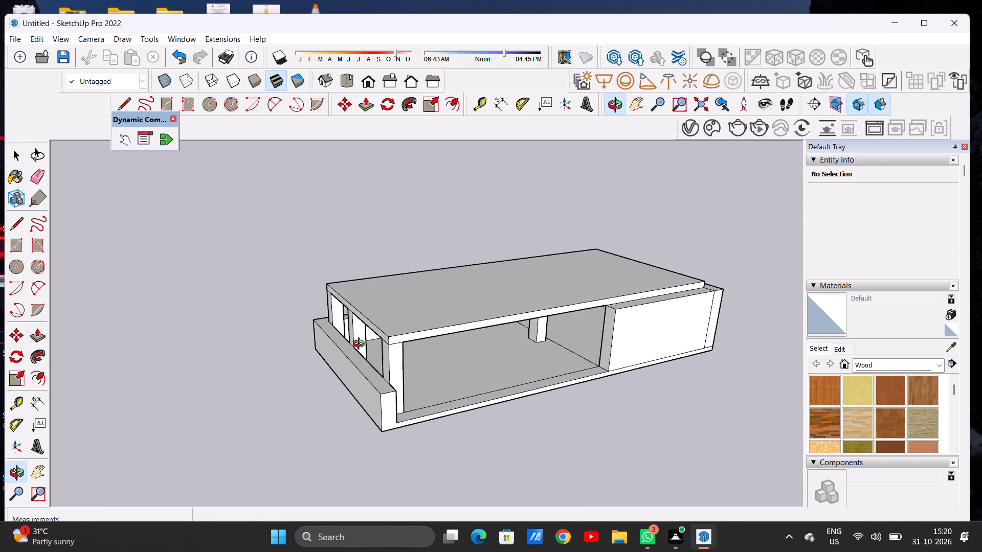
middle_click_drag(361, 345, 326, 352)
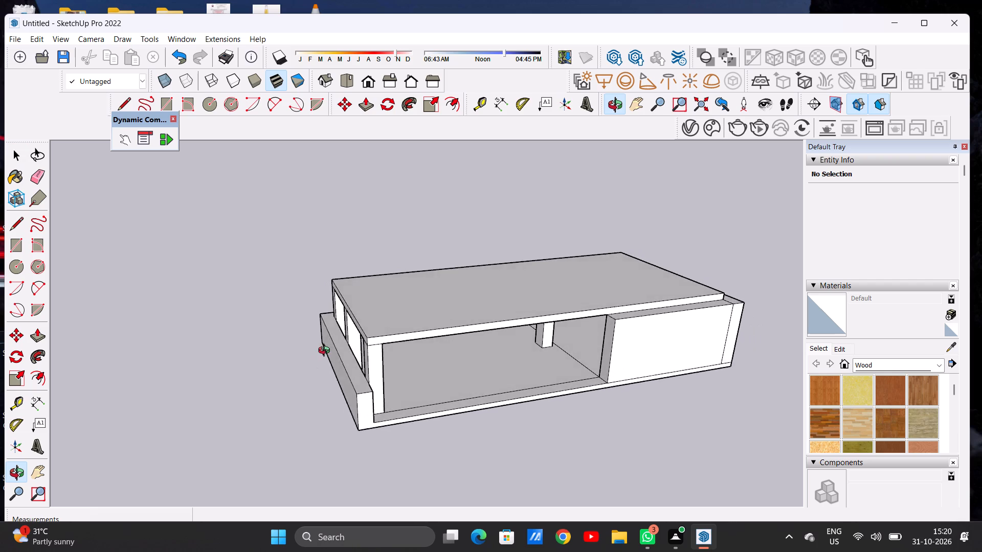
middle_click_drag(326, 352, 286, 355)
scroll(411, 353, "up", 4)
scroll(452, 368, "down", 6)
middle_click_drag(466, 383, 457, 369)
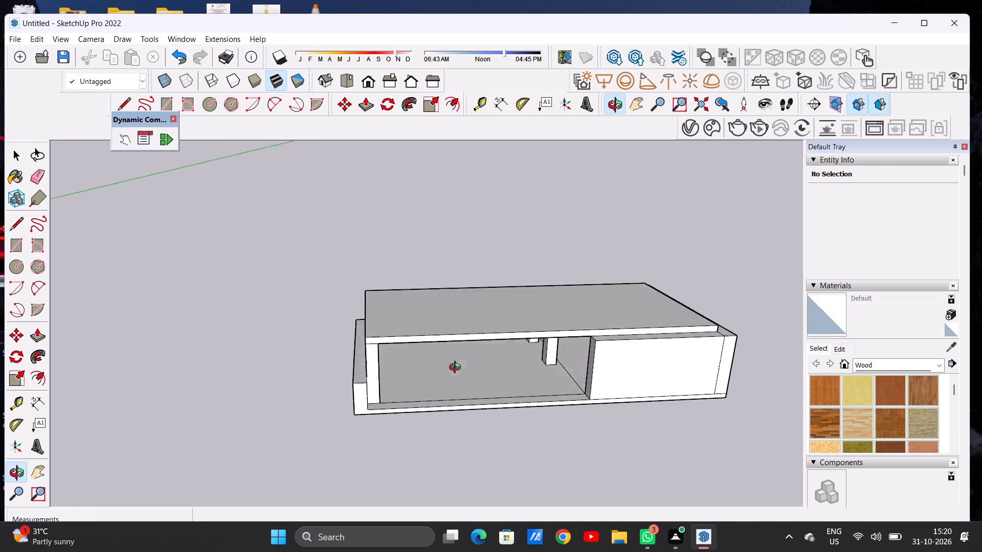
middle_click_drag(457, 369, 433, 316)
middle_click_drag(505, 360, 496, 347)
scroll(412, 361, "down", 7)
scroll(558, 361, "up", 7)
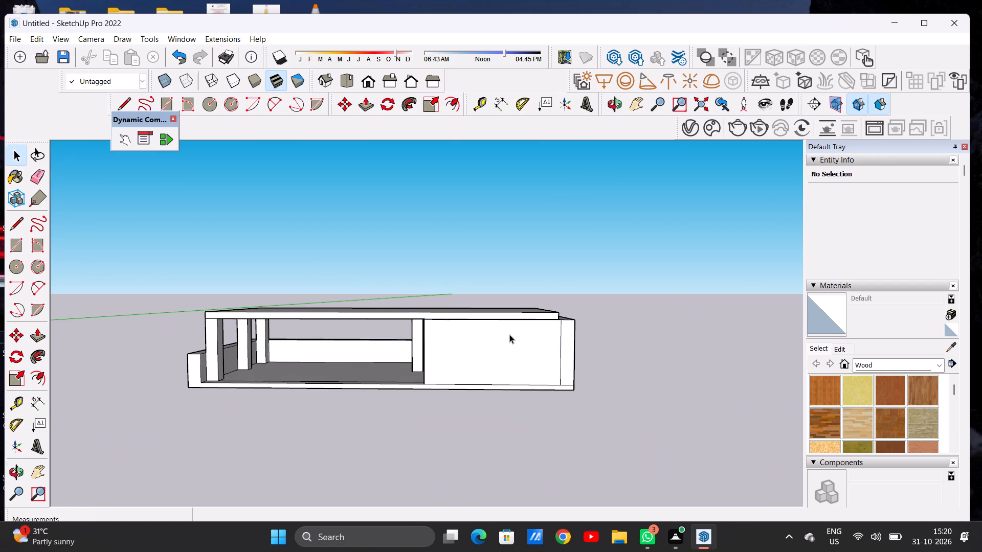
middle_click_drag(509, 334, 506, 391)
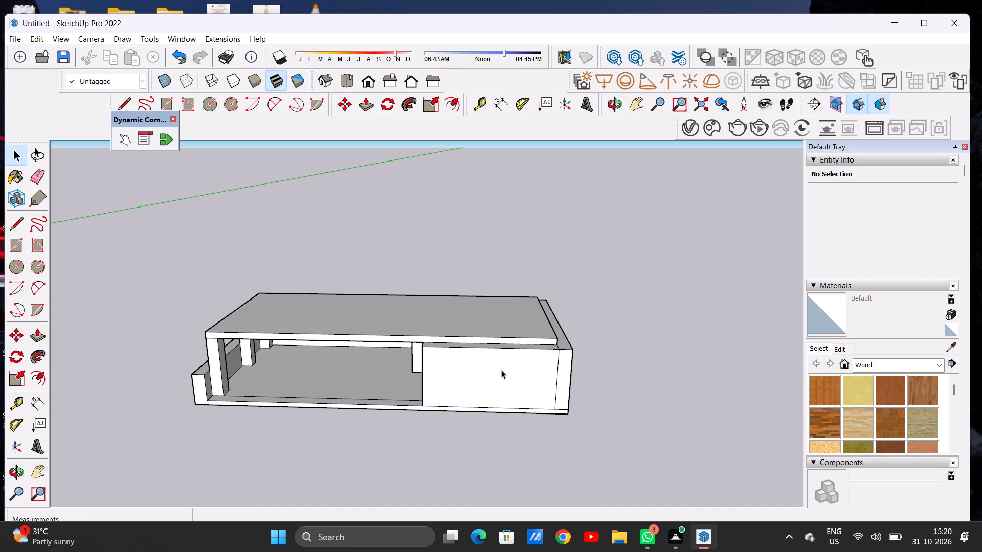
scroll(535, 383, "down", 2)
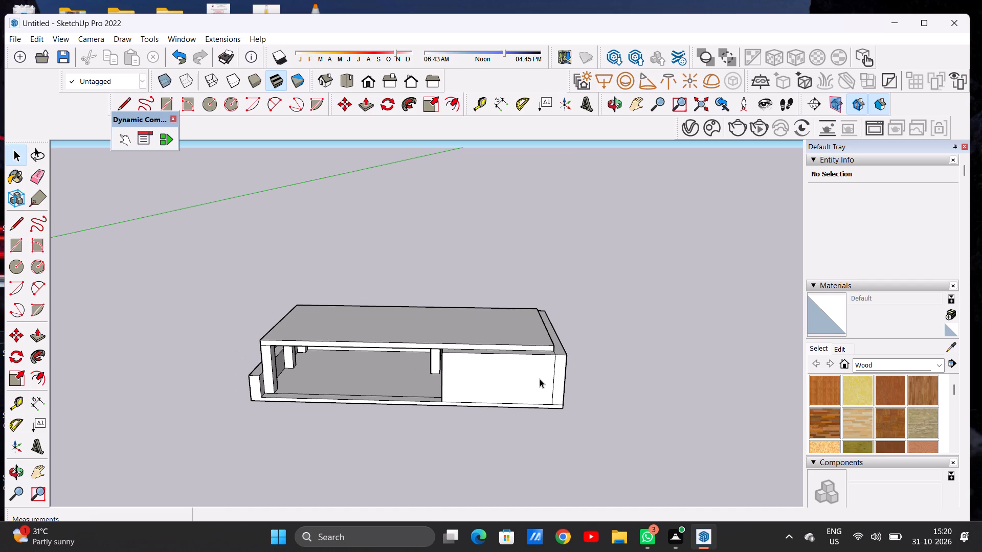
middle_click_drag(525, 372, 537, 329)
scroll(569, 361, "down", 4)
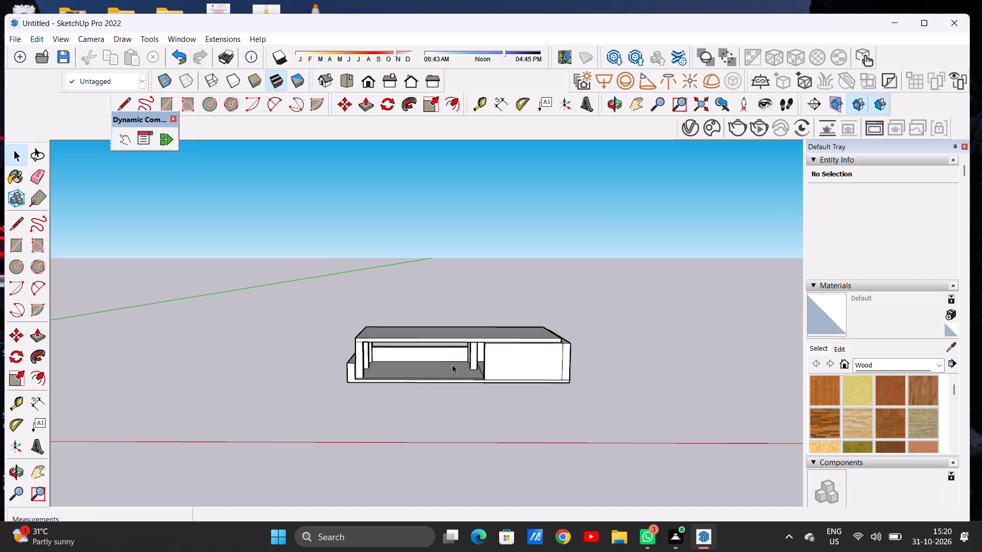
middle_click_drag(448, 373, 453, 452)
scroll(375, 398, "up", 4)
scroll(372, 398, "down", 1)
scroll(372, 398, "up", 6)
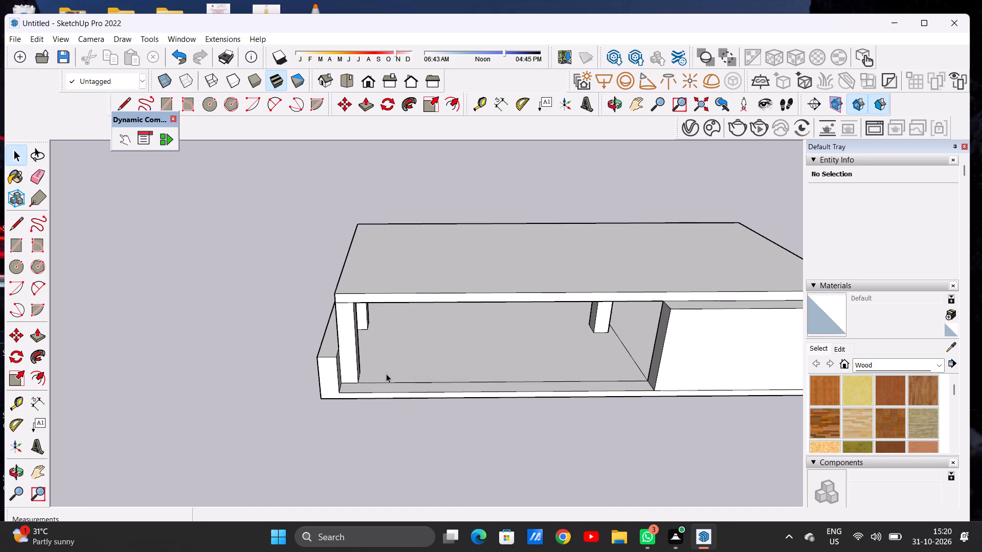
middle_click_drag(389, 386, 392, 427)
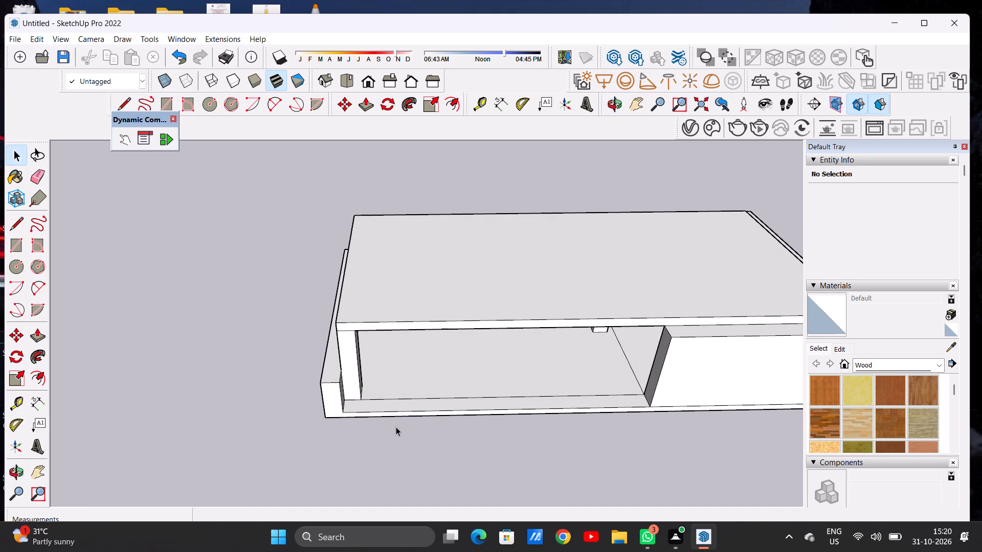
scroll(417, 422, "down", 4)
middle_click_drag(450, 437, 450, 353)
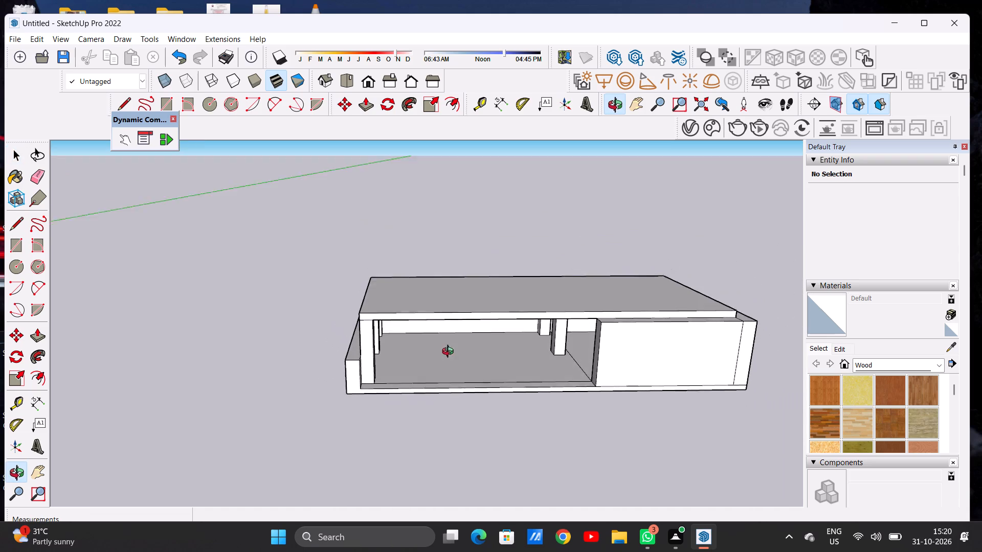
middle_click_drag(450, 353, 451, 348)
scroll(453, 416, "down", 3)
middle_click_drag(497, 411, 493, 360)
scroll(554, 297, "up", 3)
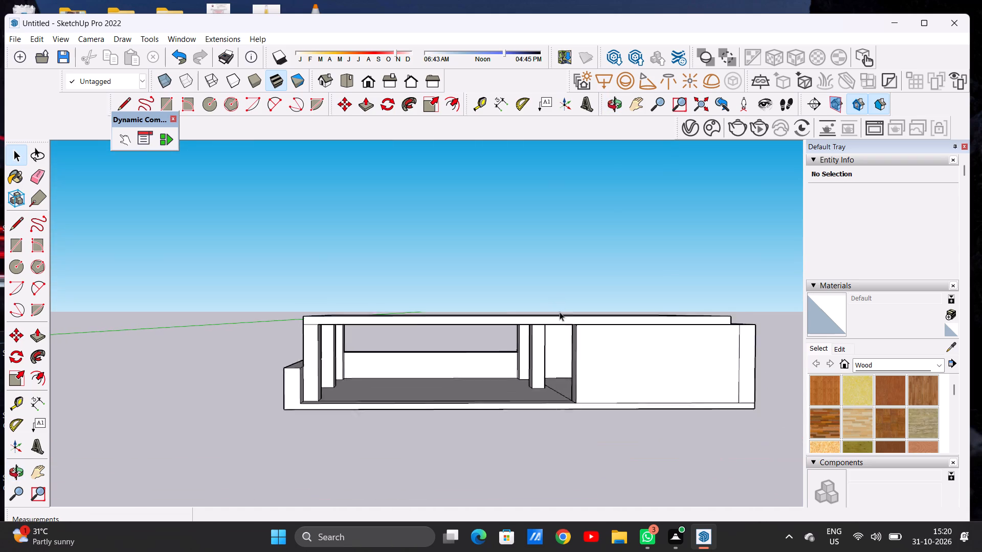
scroll(560, 312, "up", 7)
middle_click_drag(581, 323, 593, 401)
scroll(492, 400, "down", 1)
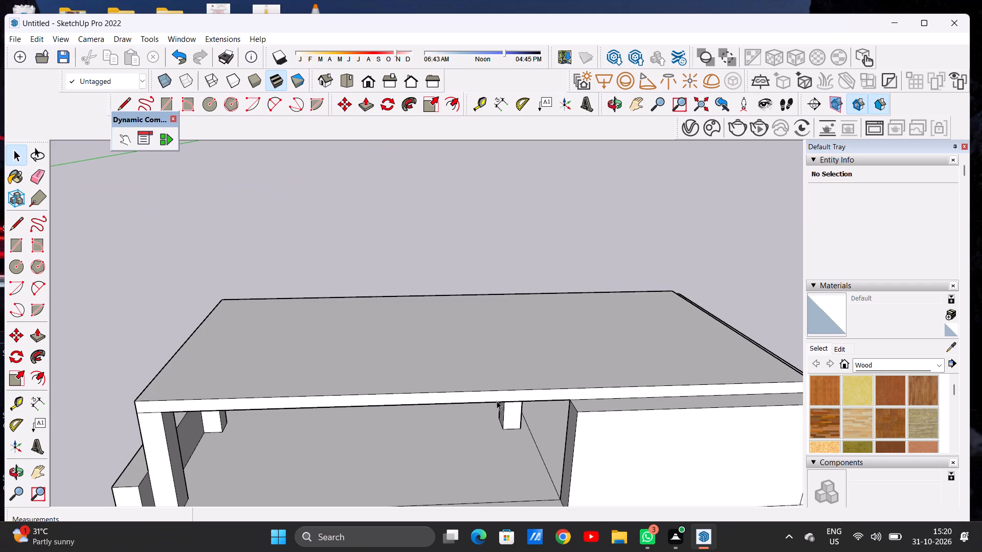
scroll(544, 366, "down", 8)
middle_click_drag(460, 453, 383, 399)
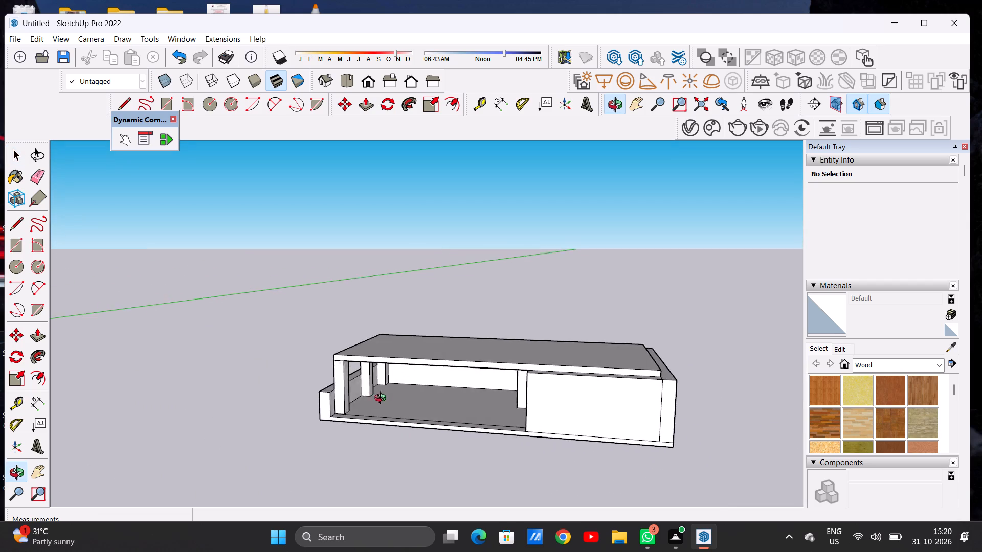
middle_click_drag(383, 399, 329, 406)
scroll(329, 398, "up", 11)
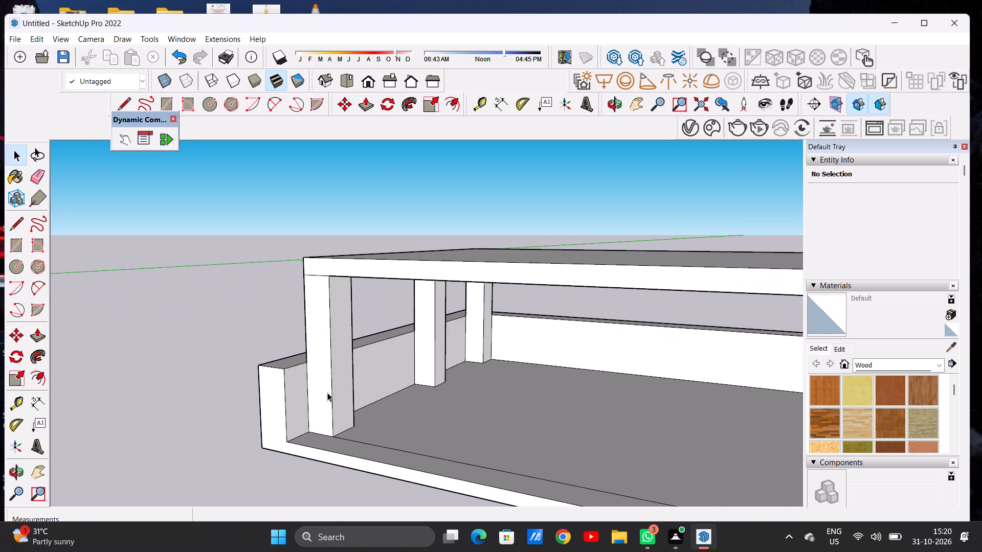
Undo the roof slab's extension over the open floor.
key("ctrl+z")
Push/Pull the front corner pillar's back-facing side in about 1' 11", leaving only a thin upright slab.
scroll(375, 392, "down", 7)
middle_click_drag(369, 387, 421, 446)
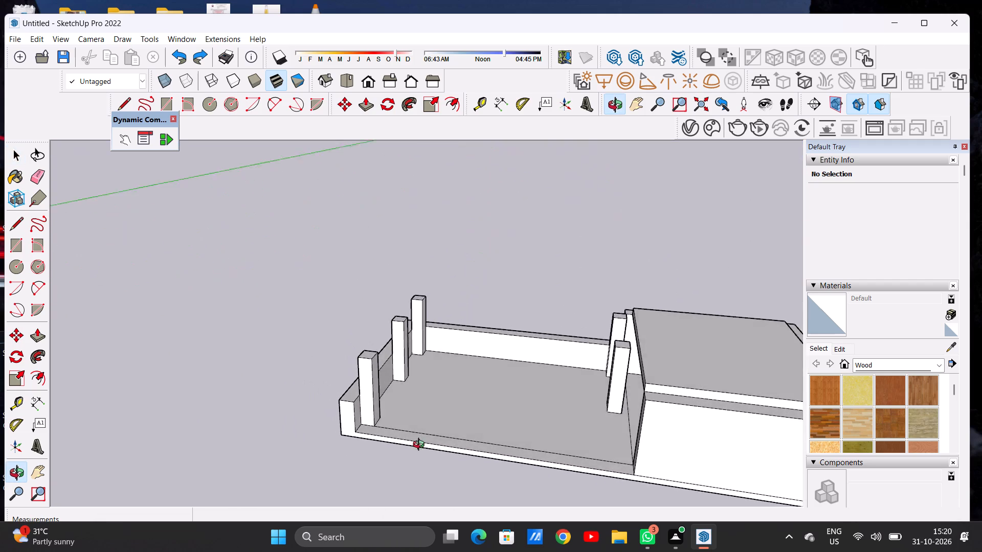
middle_click_drag(421, 446, 413, 470)
scroll(383, 364, "up", 4)
middle_click_drag(403, 394, 259, 410)
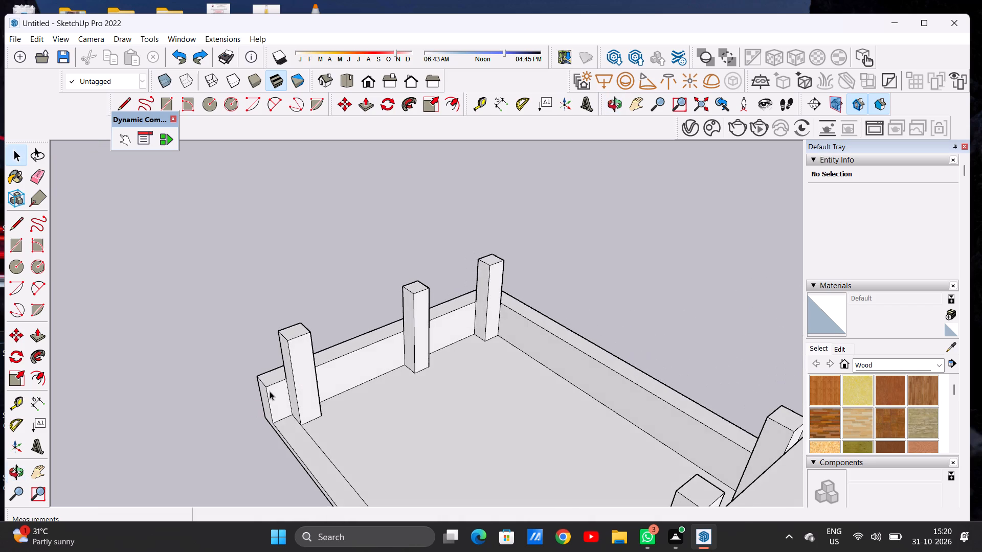
scroll(309, 361, "up", 6)
key("p")
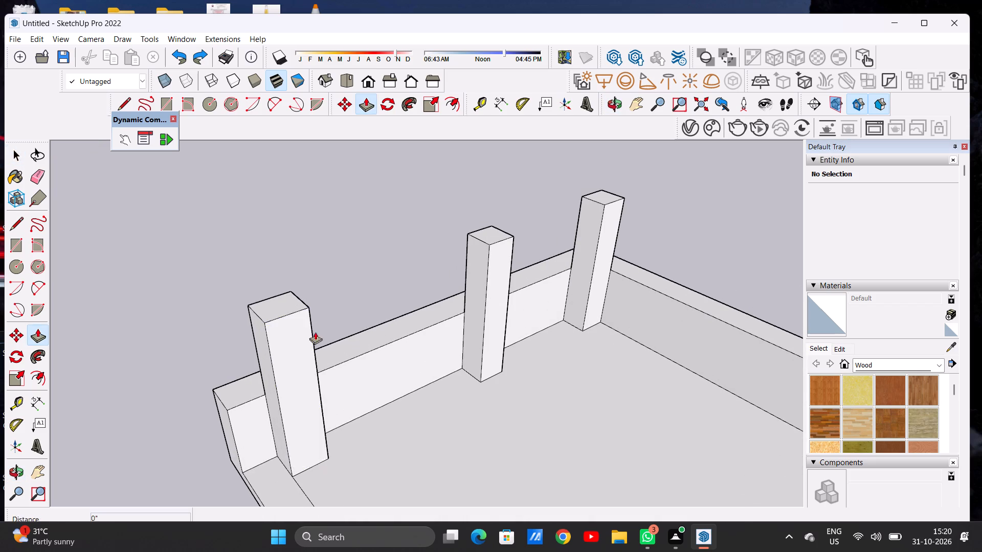
middle_click_drag(313, 331, 236, 369)
scroll(306, 303, "up", 6)
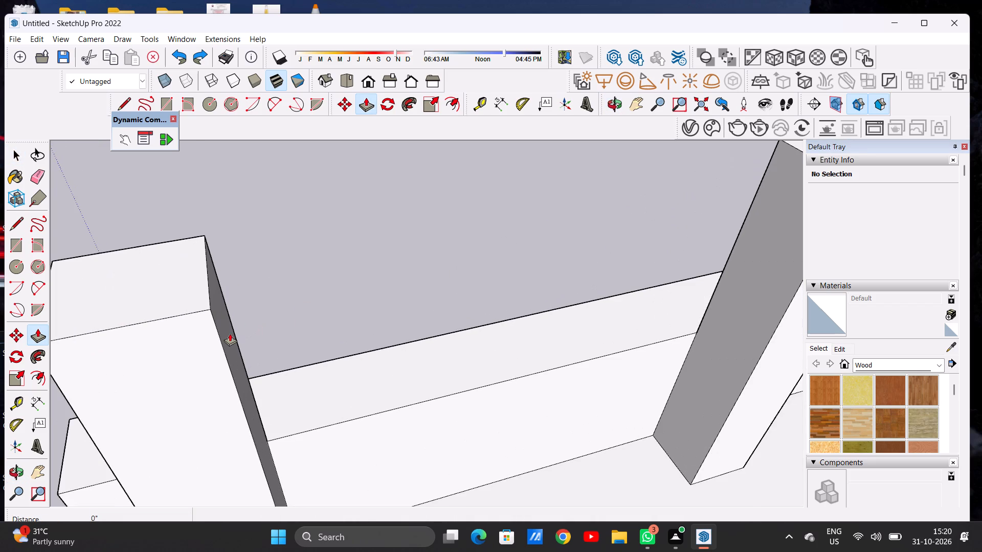
left_click(230, 333)
scroll(220, 331, "down", 12)
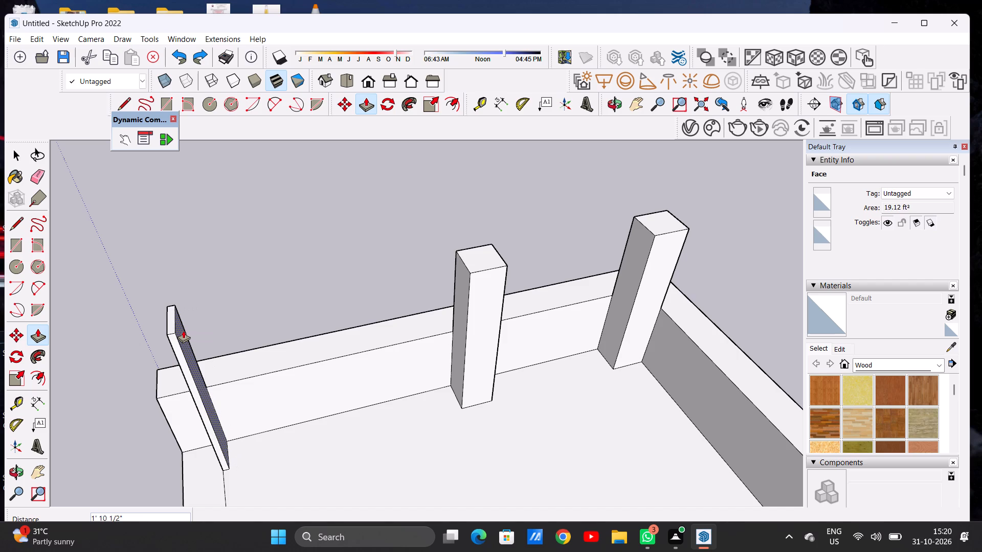
left_click(181, 325)
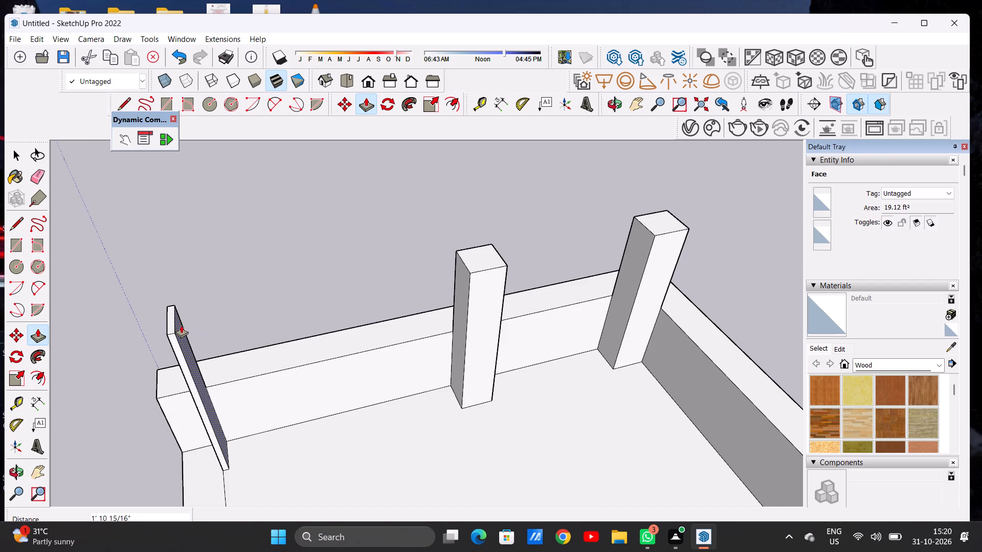
Push/Pull the thinned corner pillar's front face outward over the border strip to the floor slab's front edge.
scroll(211, 341, "down", 7)
middle_click_drag(211, 369, 336, 336)
scroll(316, 329, "down", 6)
scroll(285, 393, "up", 2)
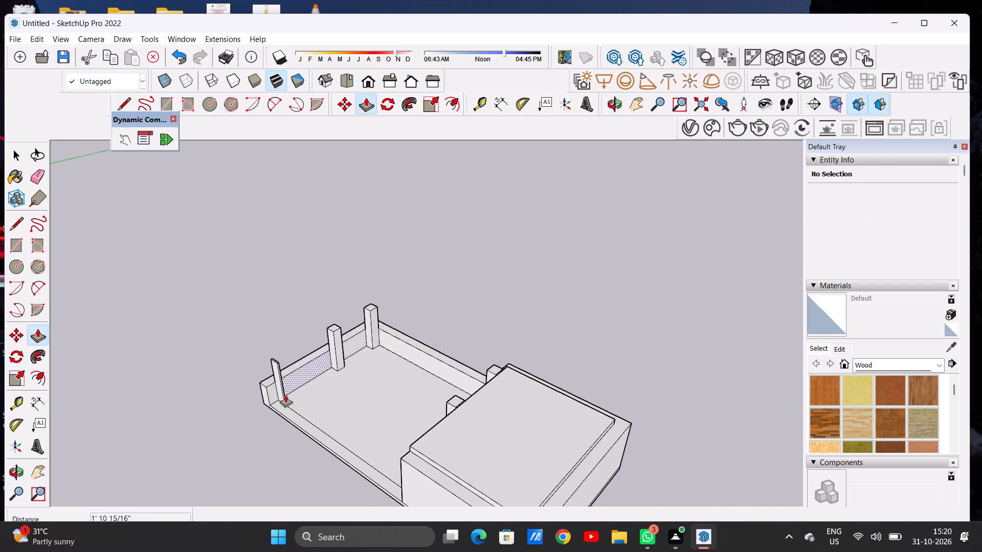
scroll(285, 395, "up", 14)
scroll(277, 398, "down", 1)
left_click(277, 398)
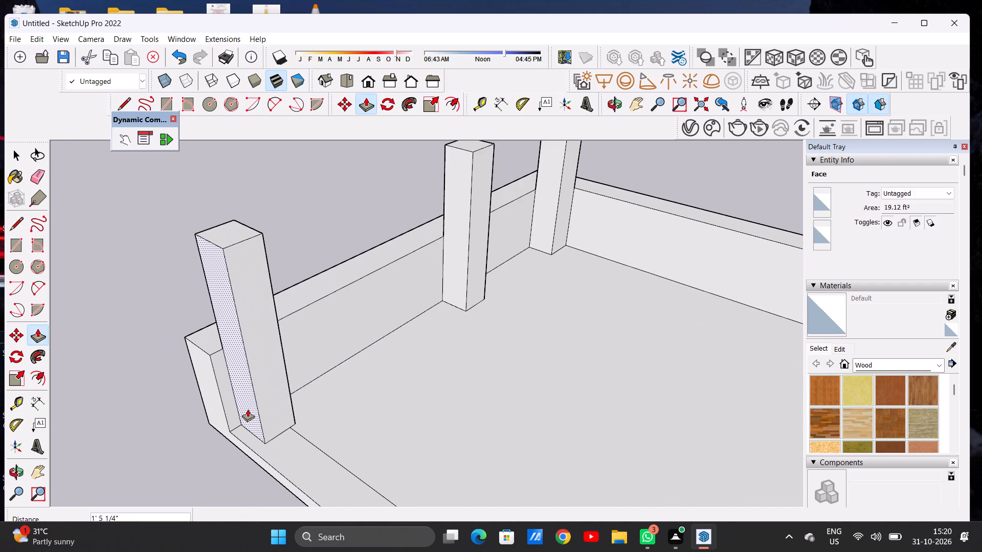
left_click(236, 416)
key("space")
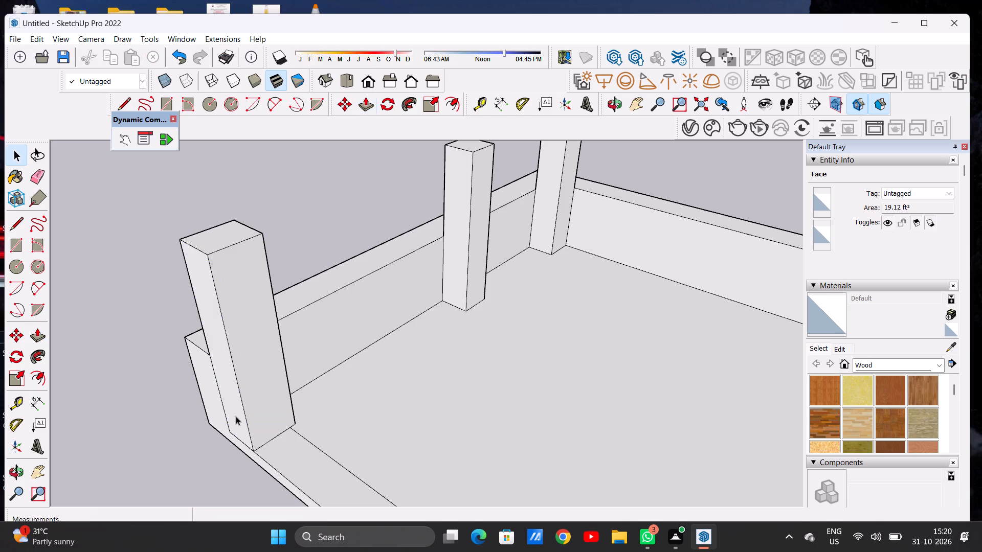
Examine the repositioned front corner pillar against the other pillars, low walls and roofed room from the front, the end and close up.
scroll(274, 414, "down", 15)
middle_click_drag(261, 394, 379, 368)
middle_click_drag(302, 417, 389, 401)
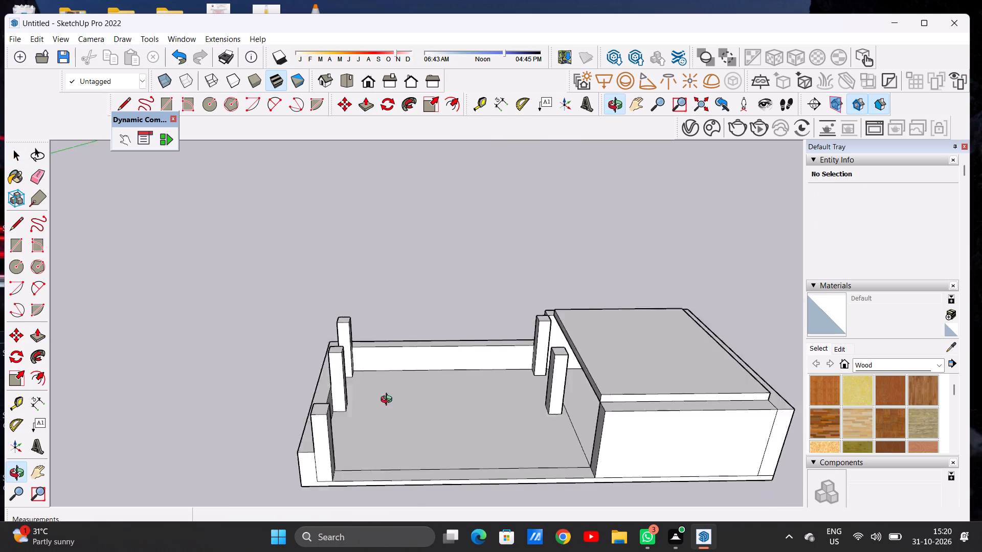
middle_click_drag(389, 401, 440, 390)
scroll(409, 382, "down", 13)
middle_click_drag(387, 401, 503, 393)
scroll(423, 392, "up", 3)
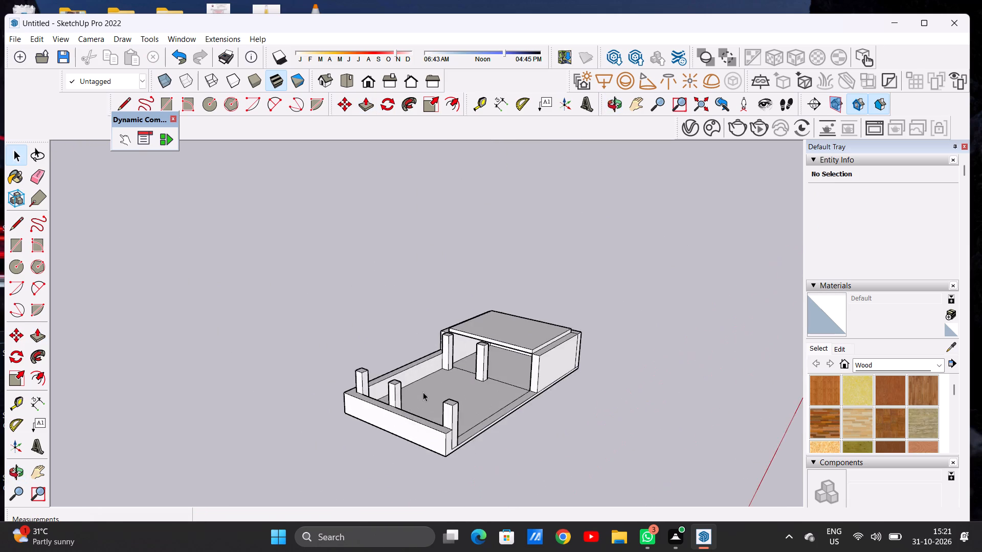
scroll(423, 392, "up", 5)
scroll(425, 395, "down", 1)
scroll(425, 395, "up", 3)
middle_click_drag(460, 406, 601, 381)
scroll(481, 390, "down", 6)
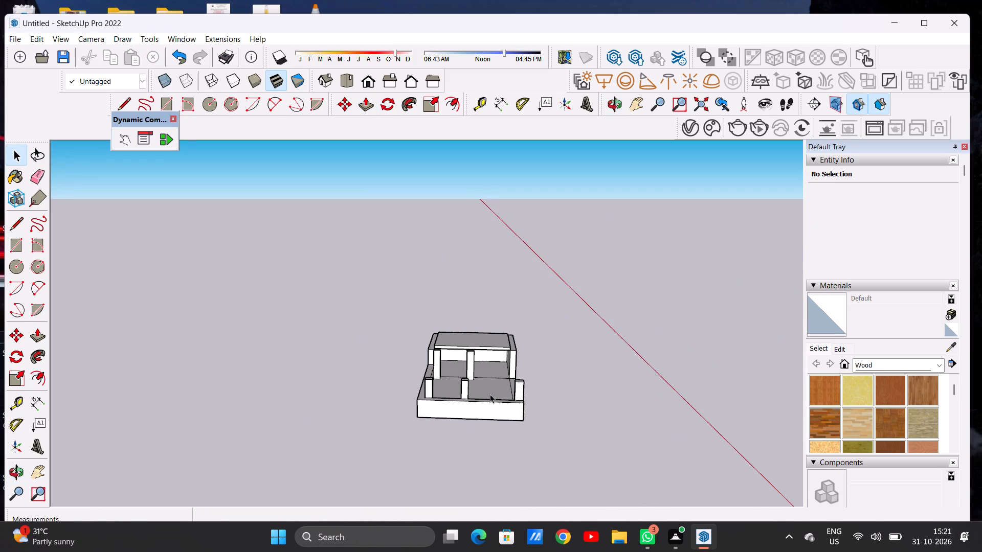
middle_click_drag(492, 397, 567, 396)
scroll(540, 374, "up", 12)
middle_click_drag(504, 385, 540, 404)
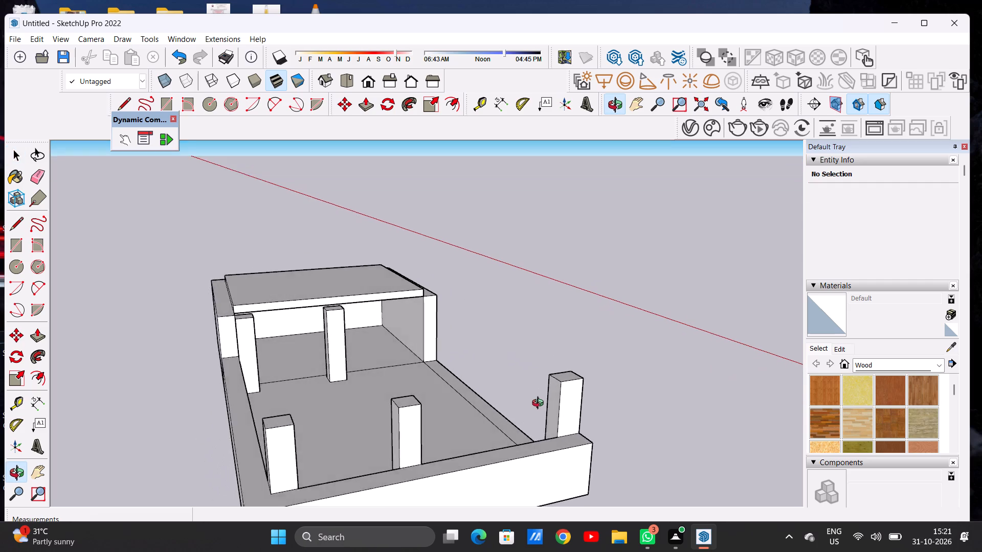
middle_click_drag(540, 404, 555, 411)
scroll(455, 389, "down", 7)
scroll(507, 398, "up", 17)
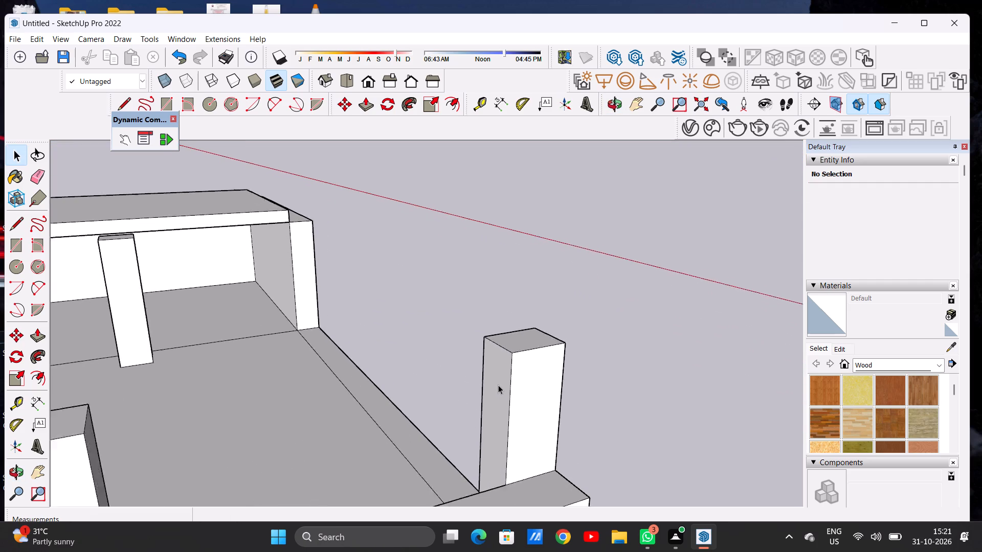
scroll(498, 385, "up", 2)
middle_click_drag(492, 378, 696, 348)
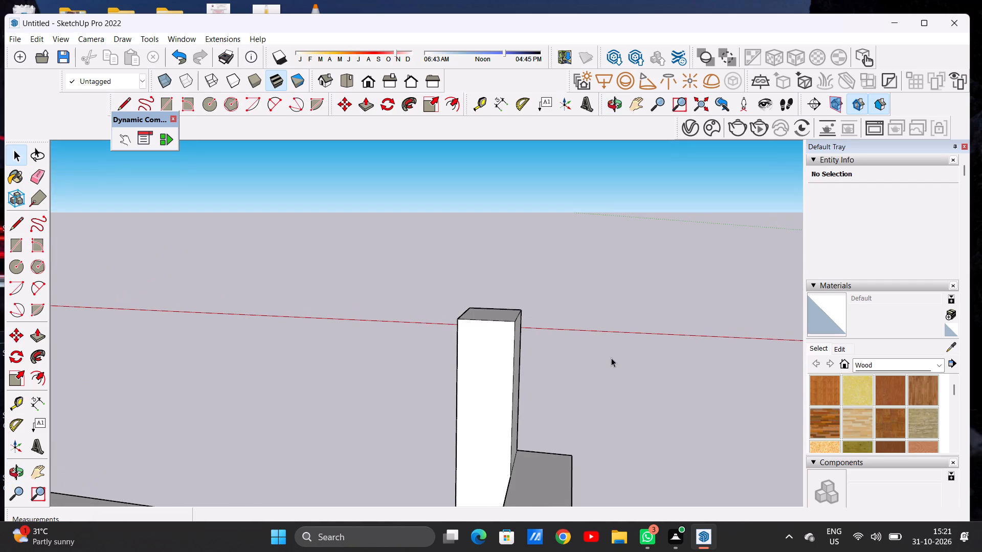
Push/Pull the front corner pillar's back-facing side inward by about 4 1/4".
key("p")
middle_click_drag(521, 360, 474, 438)
scroll(493, 354, "up", 1)
scroll(493, 354, "down", 1)
scroll(493, 354, "up", 3)
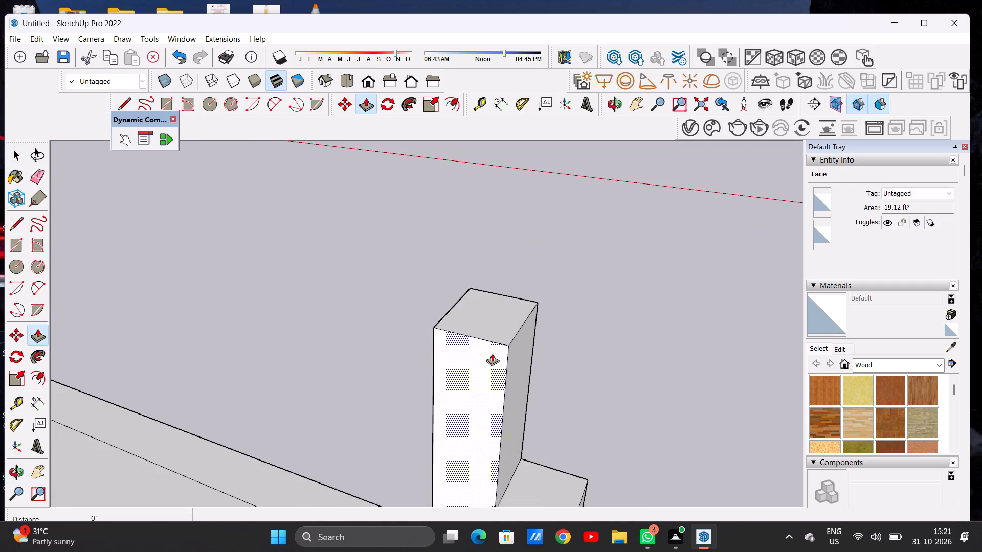
left_click(489, 353)
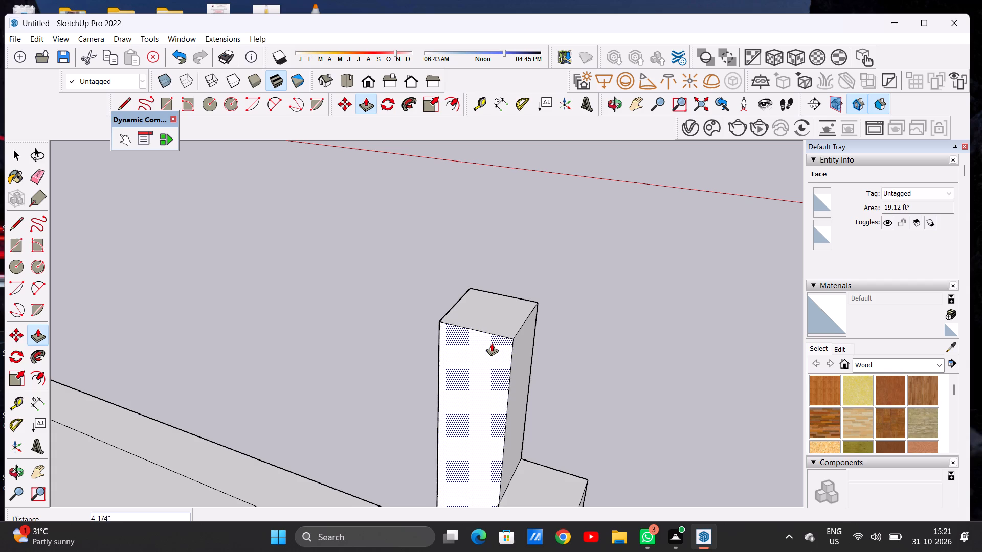
left_click(492, 342)
key("space")
Examine the slimmed front corner pillar in relation to the other pillars, low walls and room roof from the front and above.
scroll(505, 385, "down", 8)
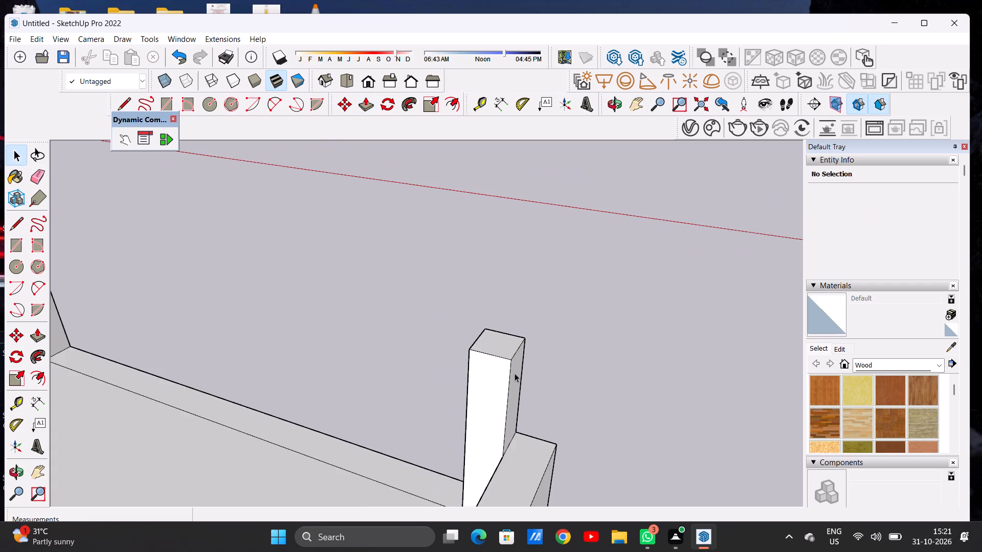
scroll(515, 373, "down", 11)
middle_click_drag(560, 363, 329, 377)
middle_click_drag(487, 385, 239, 370)
middle_click_drag(449, 362, 333, 328)
scroll(434, 392, "down", 6)
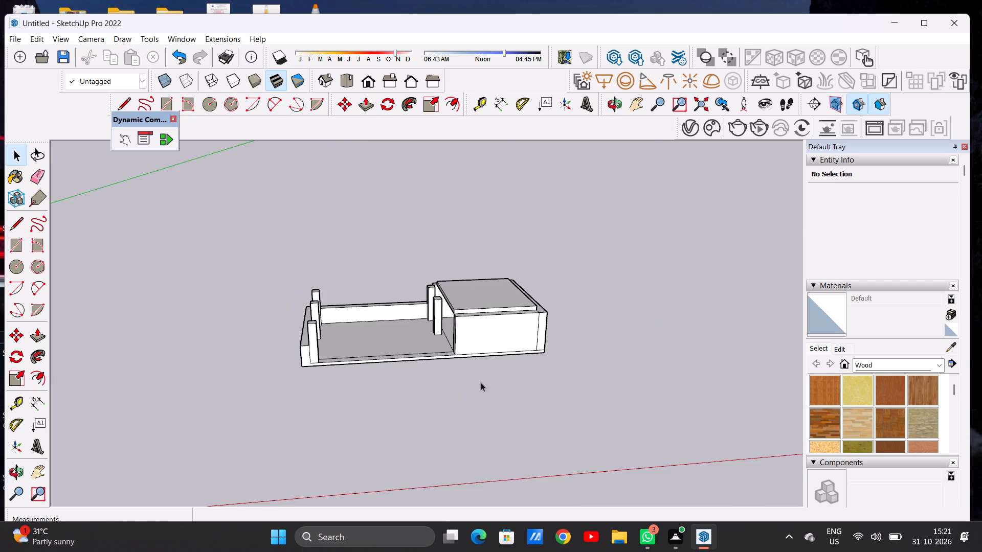
scroll(481, 382, "down", 4)
middle_click_drag(475, 397, 448, 326)
scroll(451, 332, "up", 2)
scroll(453, 334, "down", 1)
scroll(454, 334, "up", 1)
scroll(455, 335, "down", 1)
scroll(455, 335, "up", 6)
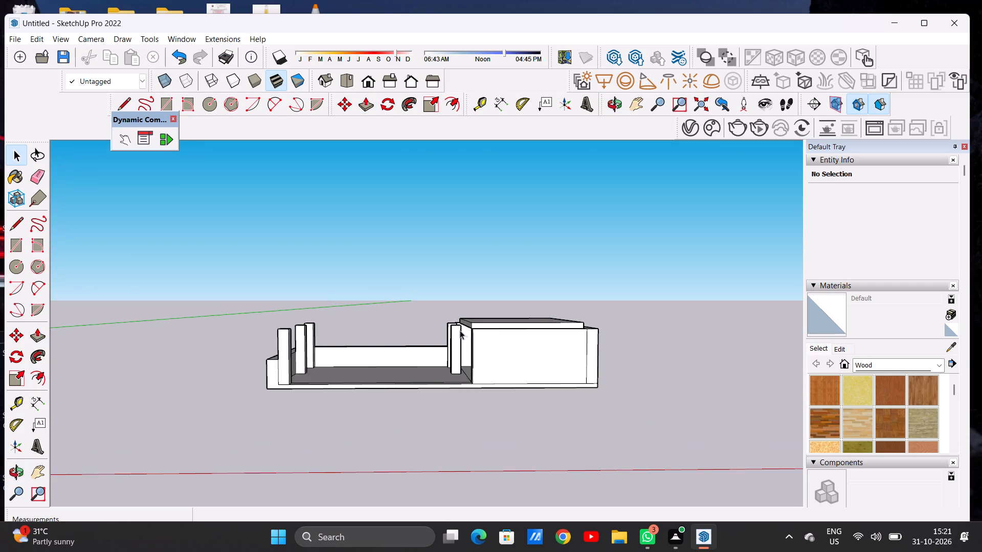
scroll(460, 330, "up", 3)
scroll(472, 358, "down", 7)
middle_click_drag(409, 363, 414, 431)
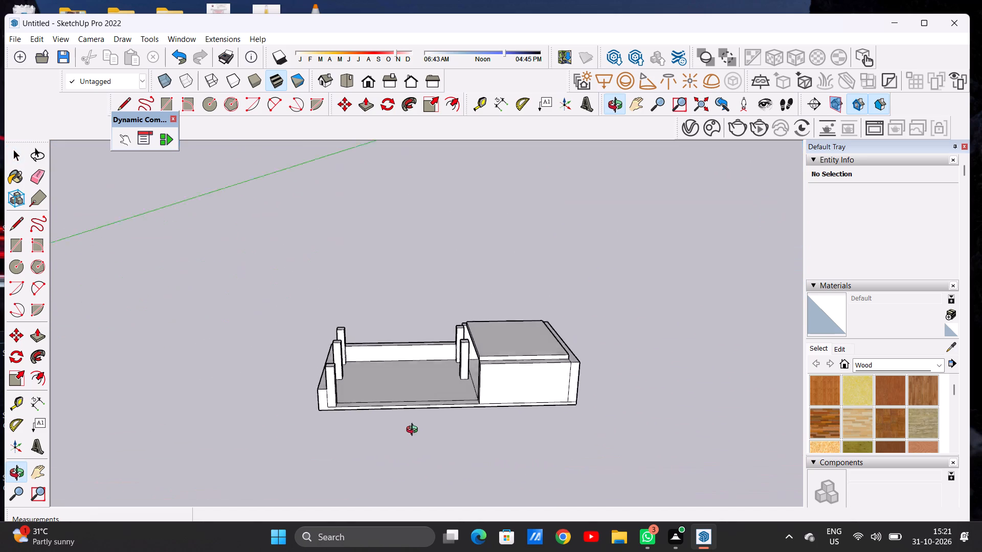
middle_click_drag(414, 431, 405, 463)
scroll(328, 395, "up", 4)
scroll(328, 395, "down", 1)
scroll(328, 395, "up", 2)
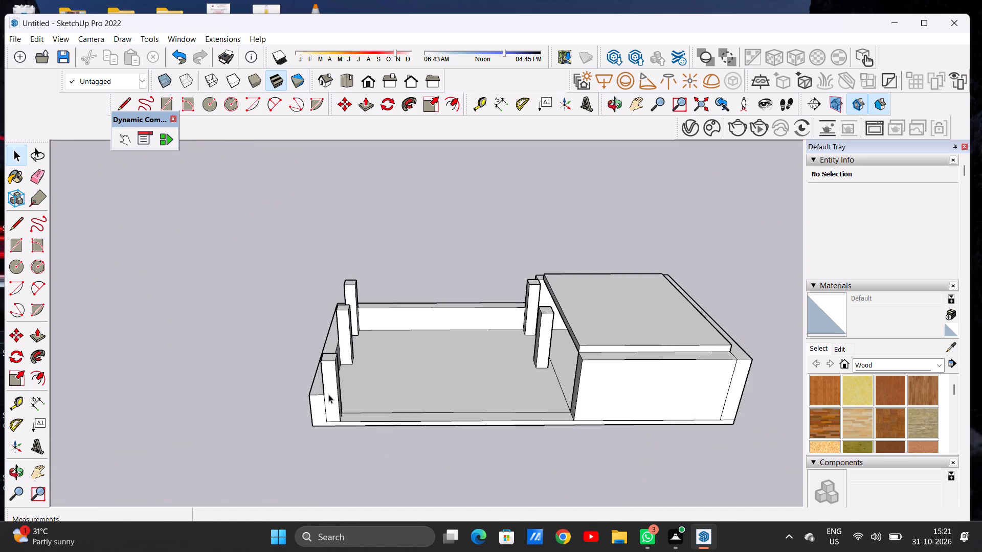
scroll(400, 419, "down", 4)
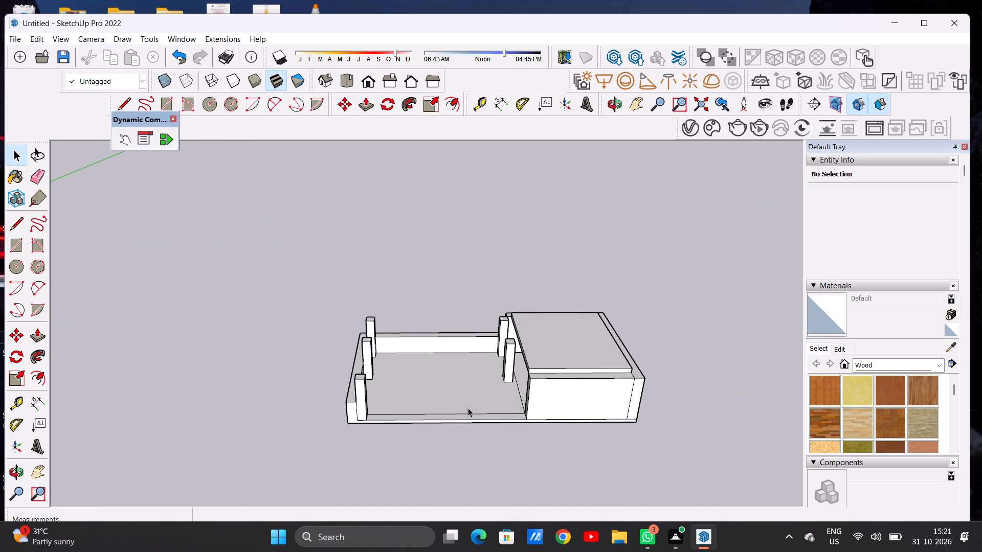
Push/Pull the roof slab's end face about 35' over the open floor to the front corner pillar's outer edge.
key("p")
middle_click_drag(477, 412, 527, 362)
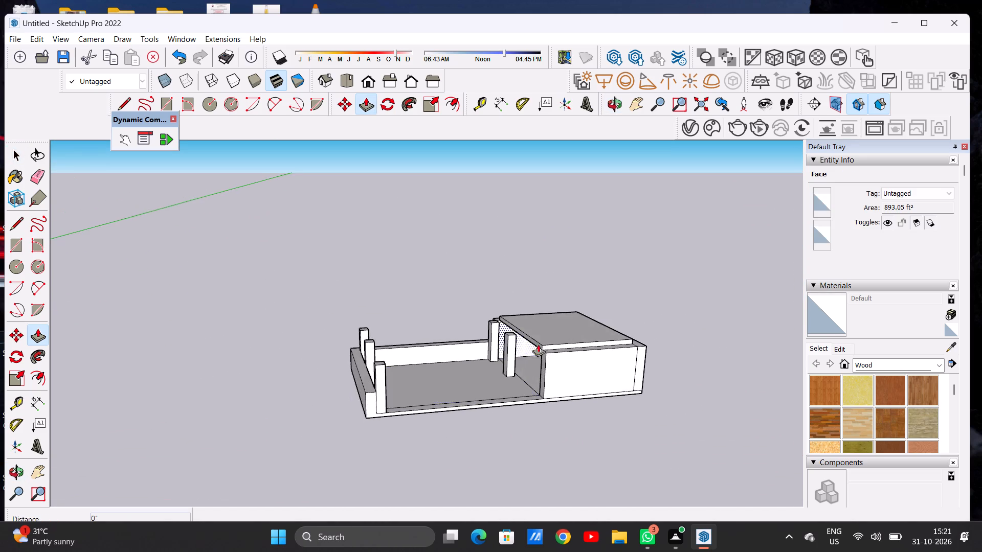
scroll(534, 344, "up", 16)
left_click(553, 351)
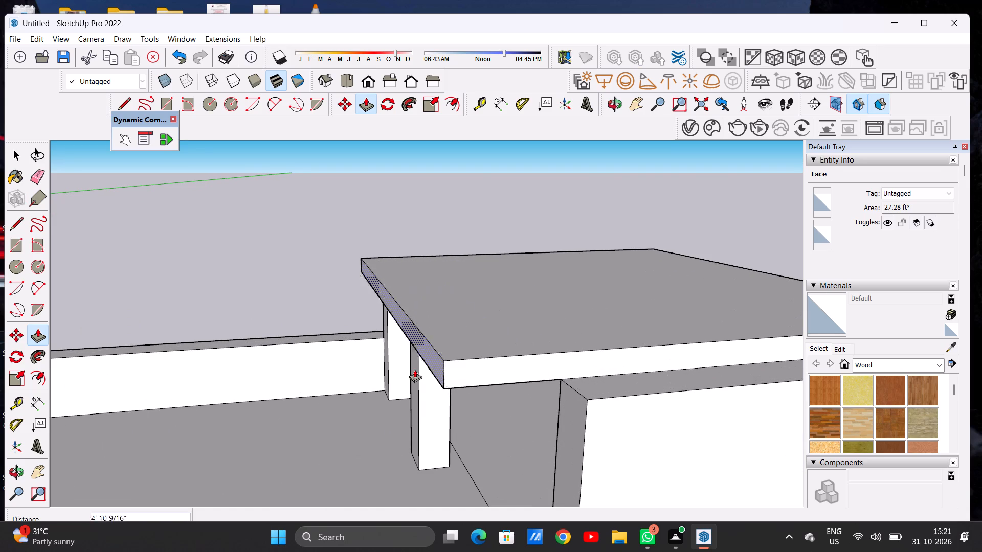
scroll(496, 372, "down", 13)
scroll(523, 381, "up", 1)
scroll(523, 381, "down", 2)
scroll(305, 400, "up", 4)
scroll(306, 401, "down", 1)
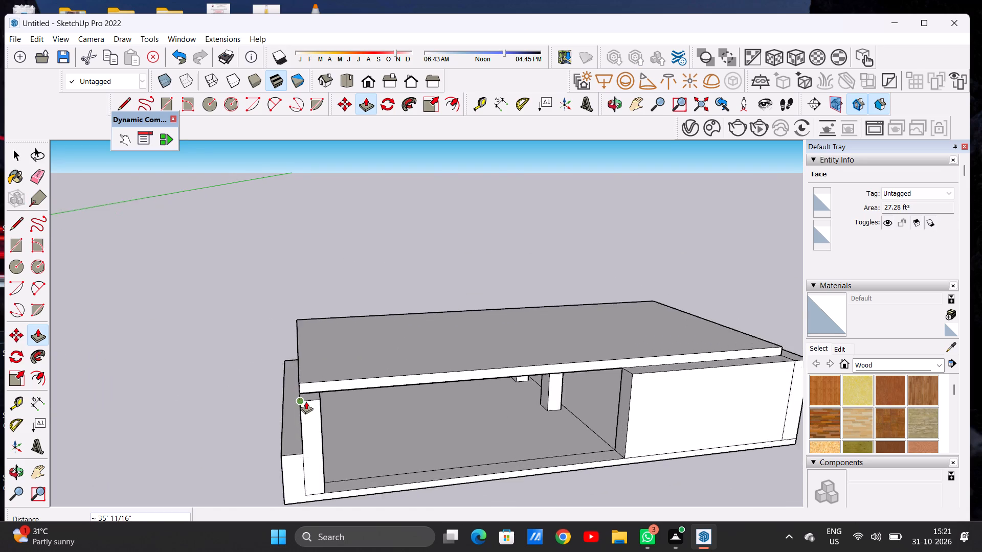
scroll(306, 401, "up", 4)
scroll(306, 401, "down", 1)
scroll(306, 401, "up", 1)
left_click(301, 404)
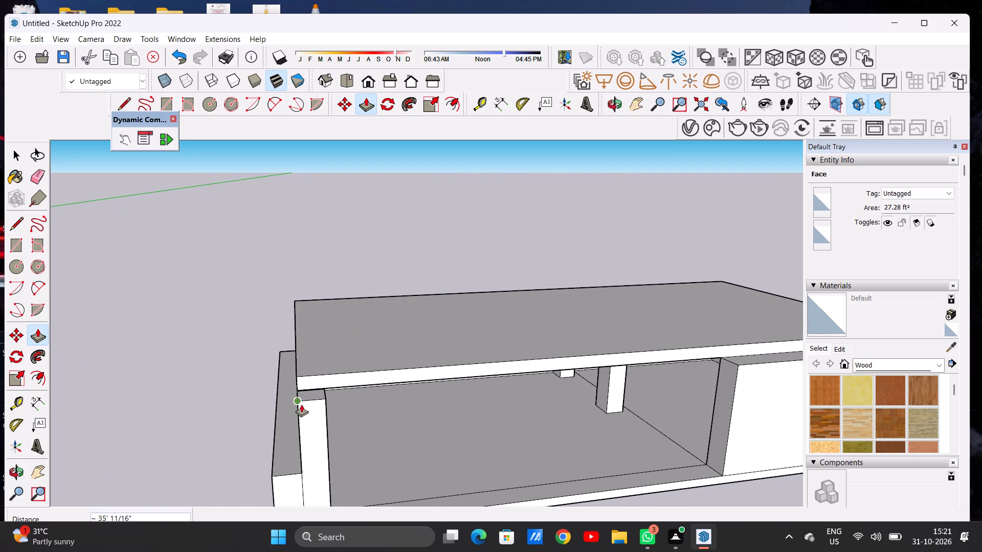
scroll(304, 411, "down", 7)
middle_click_drag(313, 416, 413, 419)
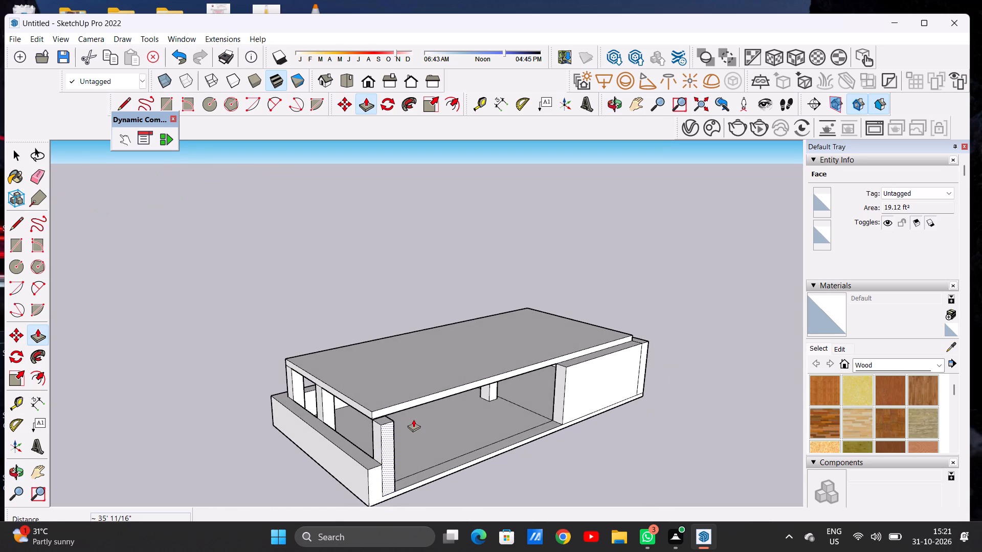
key("space")
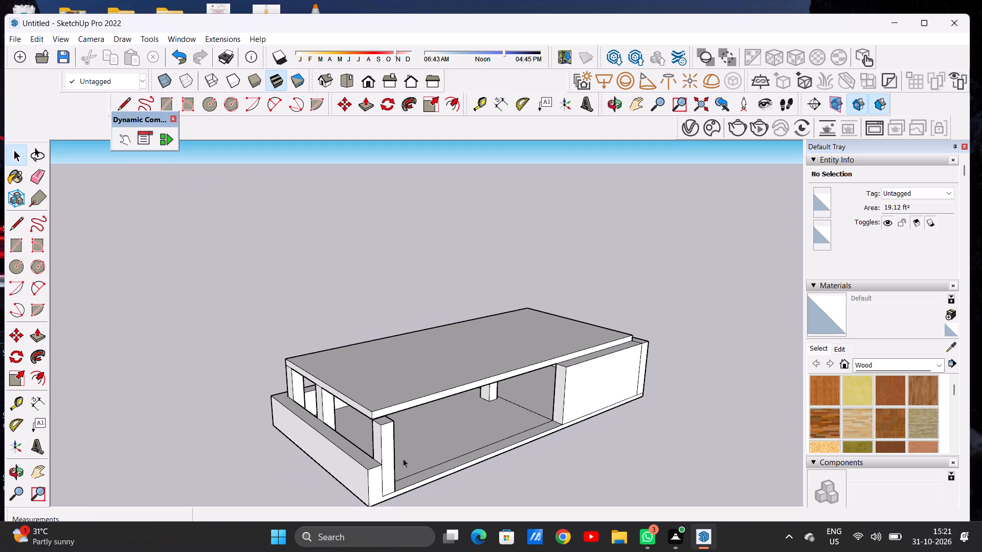
Examine how the extended roof slab's front edge sits relative to the front corner pillar and the room's front wall.
scroll(408, 465, "down", 5)
middle_click_drag(419, 433, 329, 465)
scroll(353, 442, "up", 4)
scroll(353, 442, "down", 1)
scroll(353, 442, "up", 1)
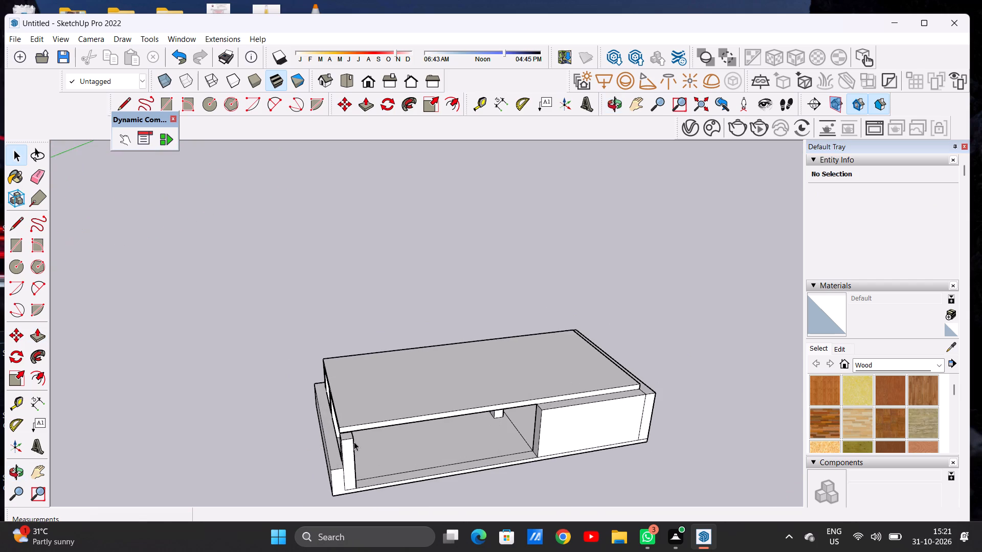
scroll(356, 442, "down", 4)
middle_click_drag(444, 449, 415, 431)
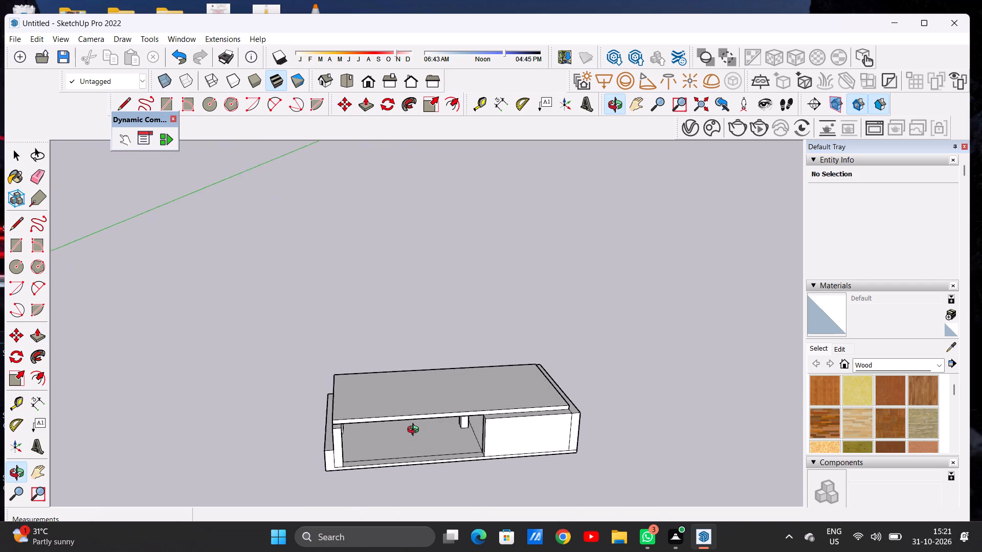
middle_click_drag(415, 431, 399, 443)
Draw a vertical line about 1' long across the roof slab's front face, above where the room meets the open floor.
scroll(493, 420, "up", 7)
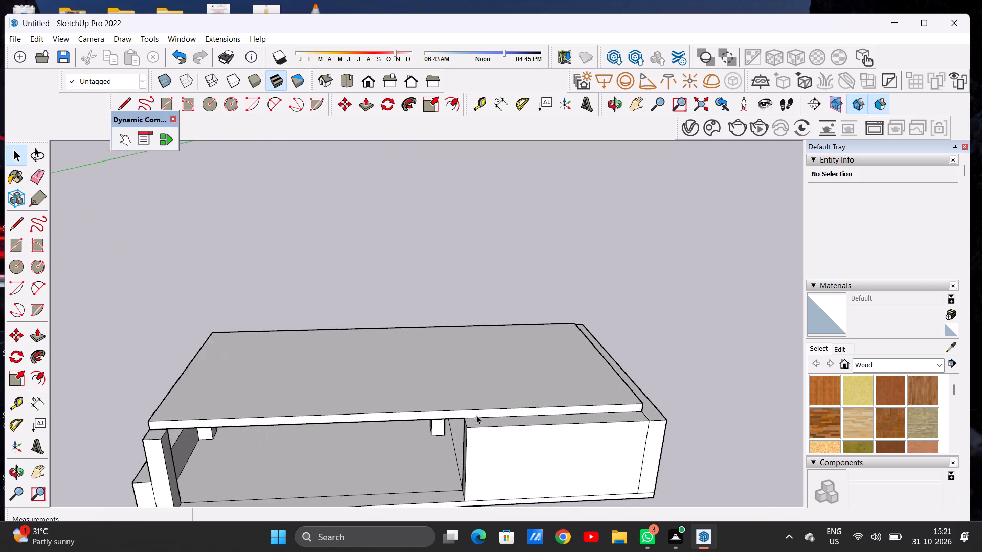
scroll(476, 415, "up", 6)
key("l")
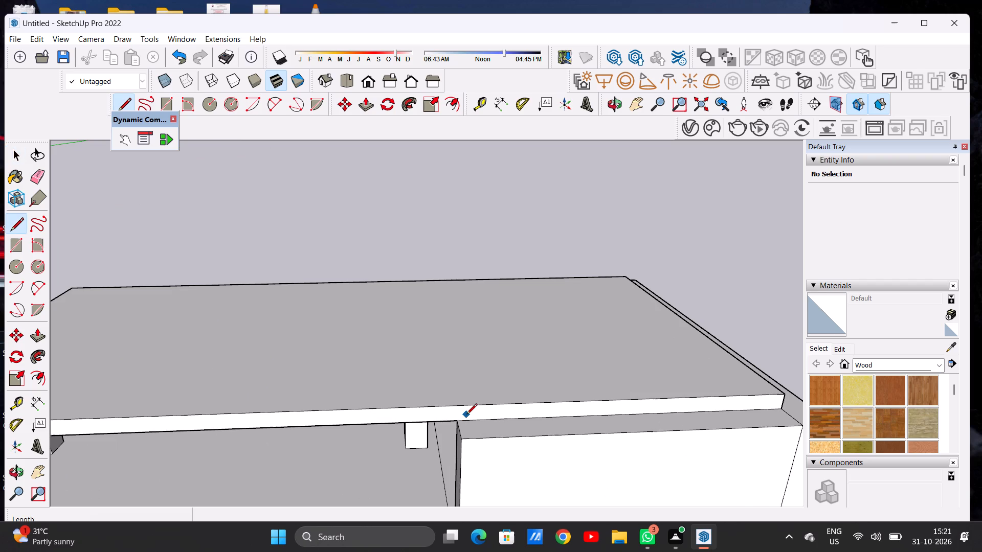
scroll(464, 431, "up", 6)
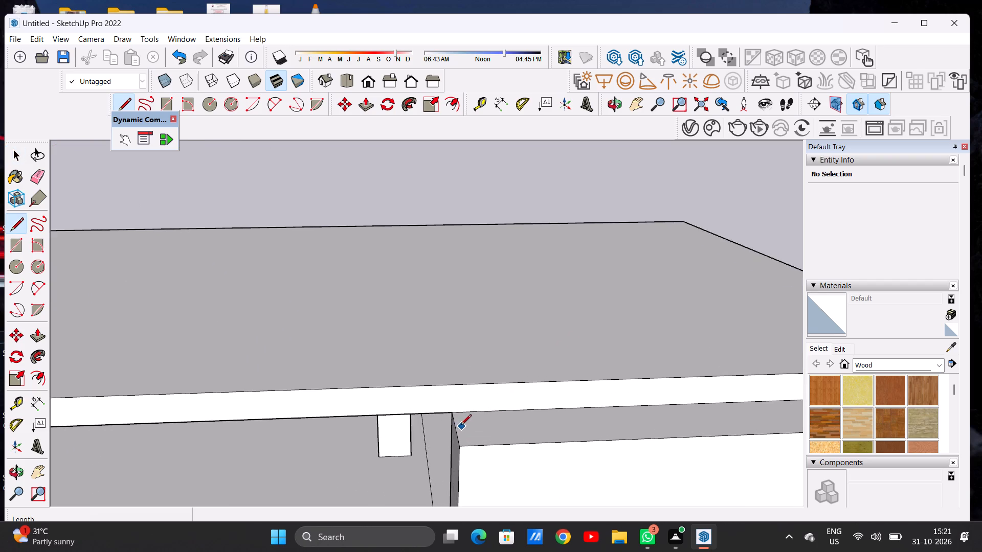
scroll(455, 425, "up", 2)
scroll(454, 416, "down", 1)
scroll(454, 416, "up", 1)
left_click(452, 414)
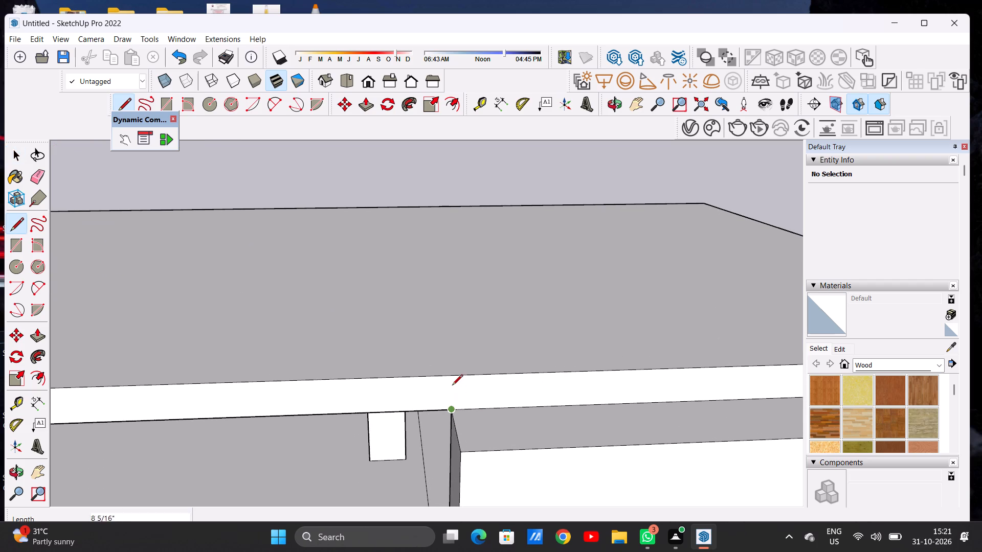
left_click(452, 377)
key("space")
Push/Pull the roof slab's front face over the open floor outward to the corner of the room's front wall.
key("p")
left_click(434, 390)
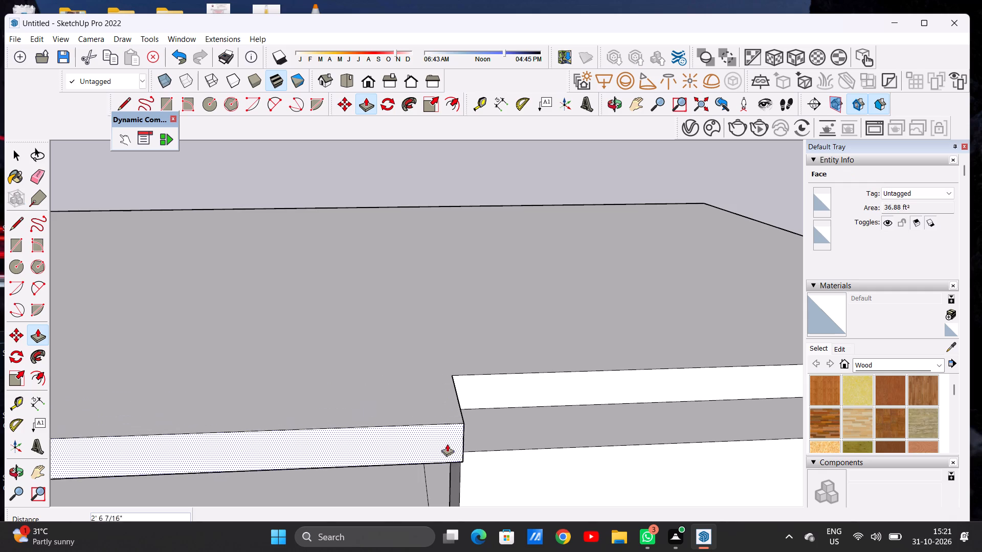
left_click(461, 454)
key("space")
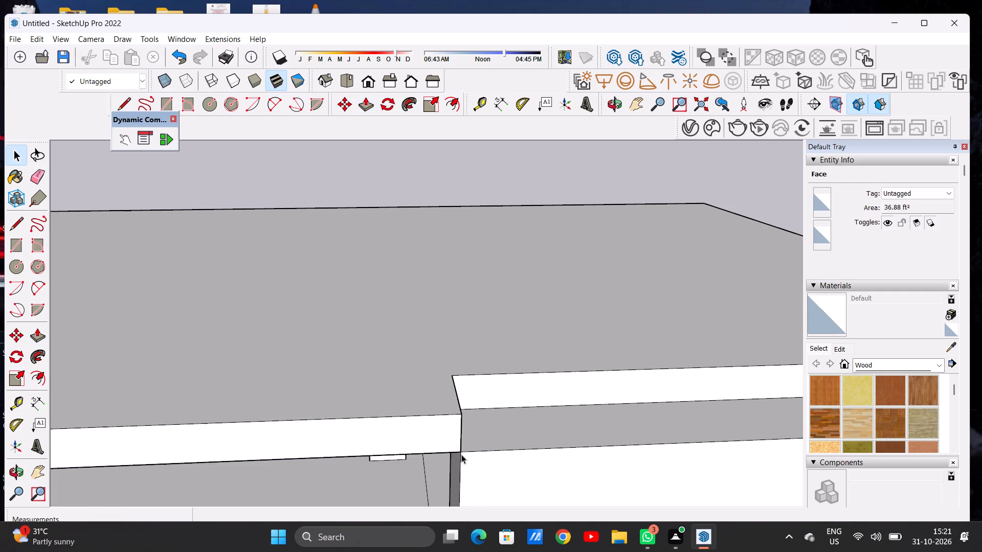
Examine the widened roof over the open floor, its pillars and its junction with the room from above and the front.
scroll(487, 452, "down", 9)
scroll(456, 420, "down", 5)
scroll(459, 420, "up", 1)
scroll(459, 420, "down", 1)
scroll(461, 420, "up", 1)
scroll(469, 421, "down", 16)
middle_click_drag(526, 434, 507, 407)
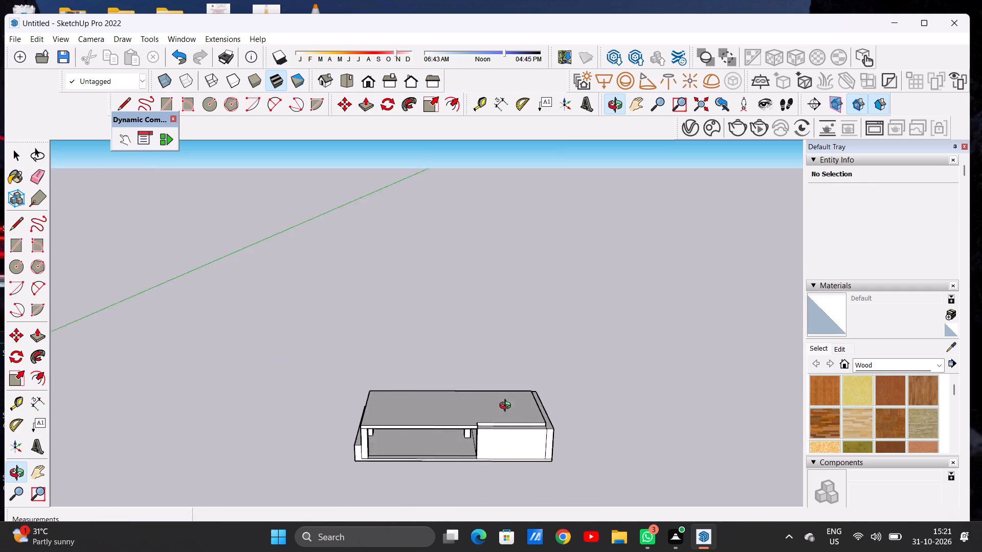
middle_click_drag(507, 407, 489, 340)
scroll(469, 407, "up", 3)
scroll(468, 419, "down", 1)
scroll(467, 424, "up", 1)
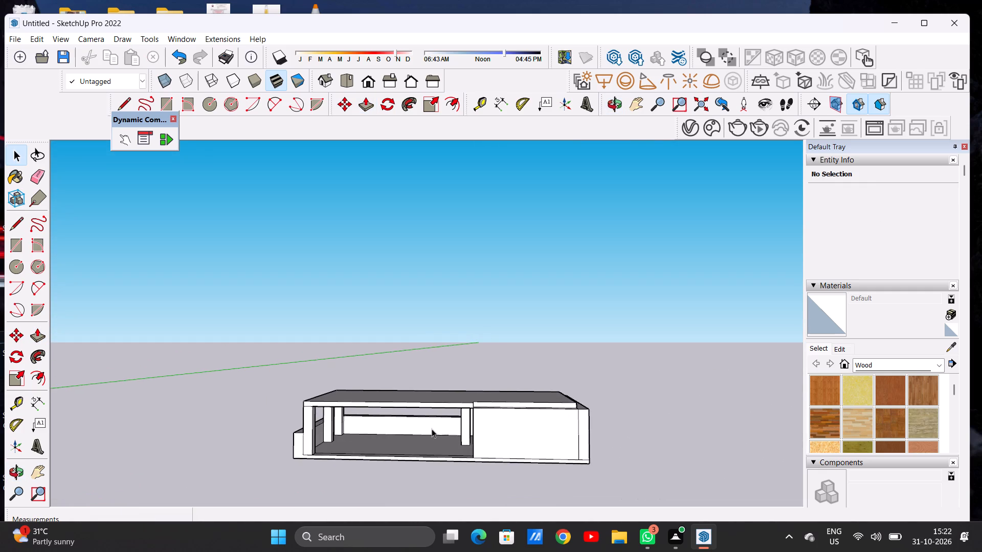
middle_click_drag(432, 429, 446, 462)
scroll(460, 421, "down", 5)
scroll(467, 422, "up", 2)
scroll(472, 427, "down", 1)
scroll(476, 434, "up", 3)
scroll(467, 433, "down", 1)
scroll(465, 433, "up", 5)
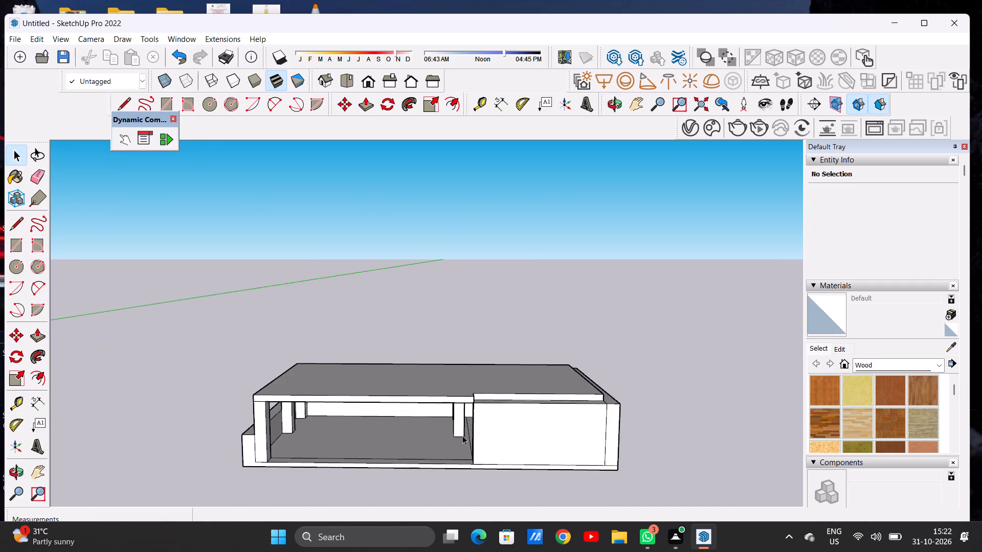
scroll(462, 435, "up", 3)
middle_click_drag(459, 445, 435, 416)
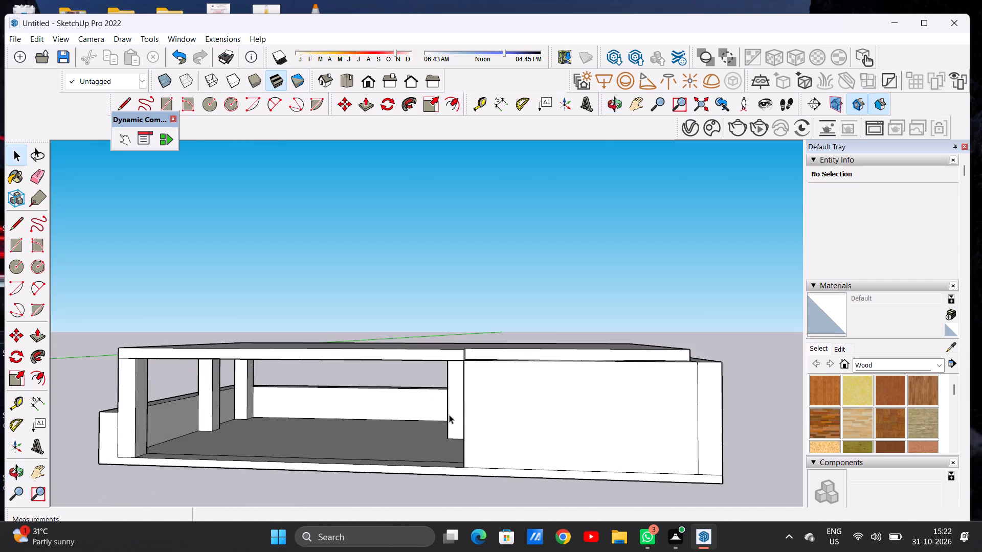
middle_click_drag(453, 416, 476, 417)
scroll(476, 417, "up", 1)
scroll(474, 409, "down", 6)
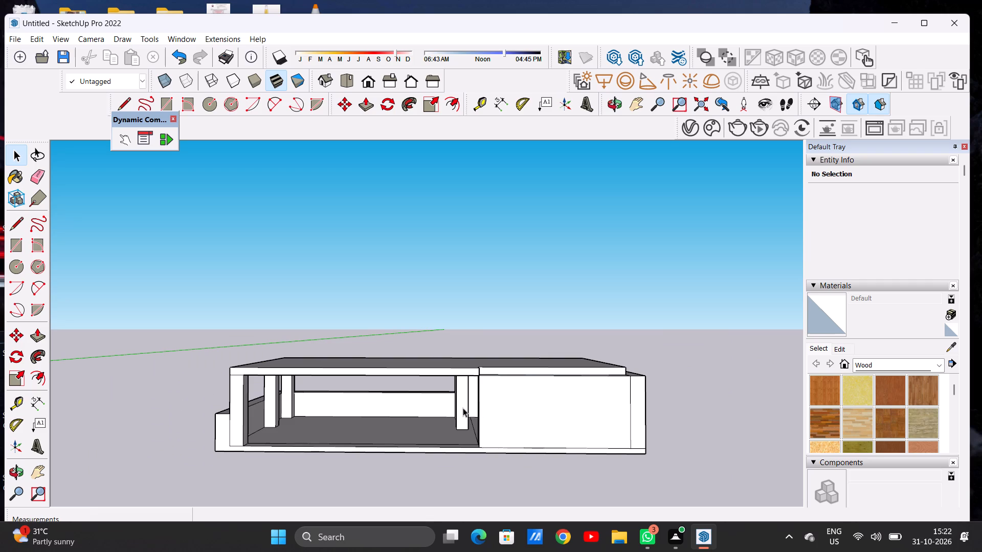
Inspect the roof slab's front edge above the room against the widened roof section from the corner, front and close up.
middle_click_drag(429, 385, 582, 403)
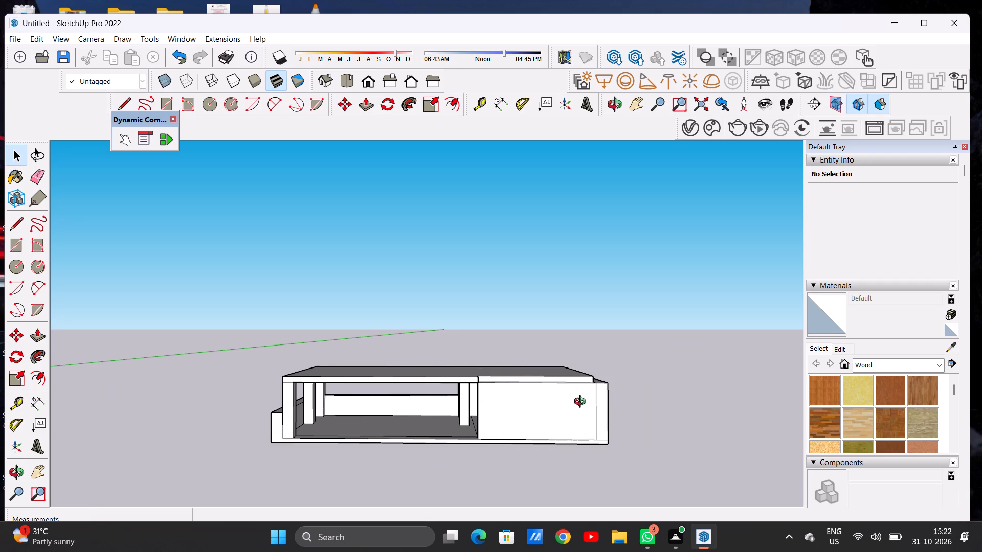
middle_click_drag(582, 403, 547, 401)
middle_click_drag(457, 429, 433, 436)
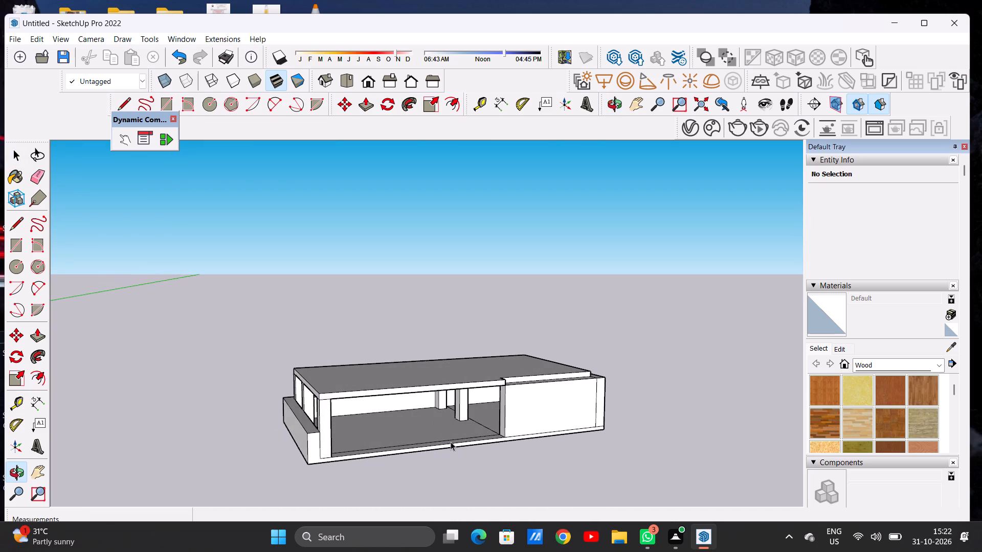
scroll(540, 396, "down", 4)
middle_click_drag(487, 412, 449, 435)
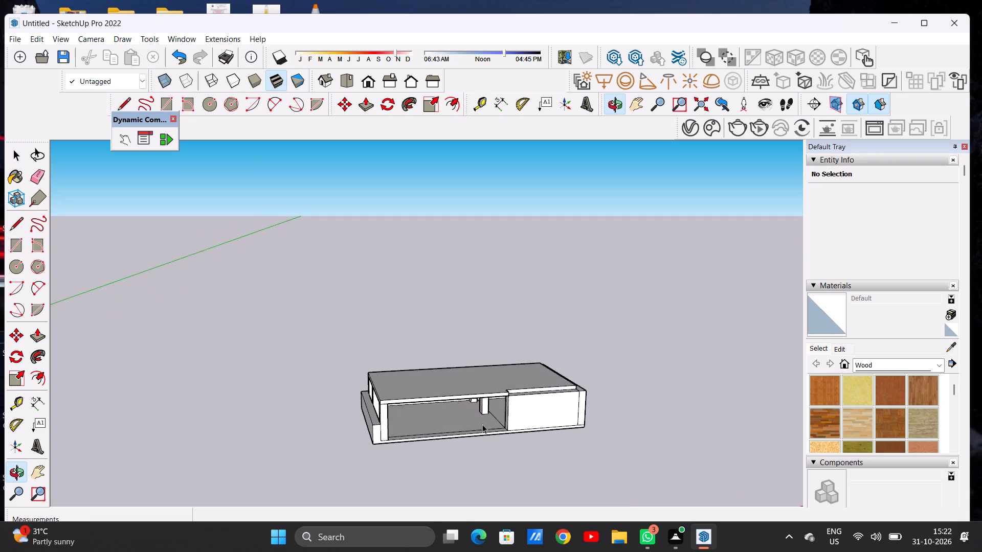
scroll(539, 408, "up", 3)
middle_click_drag(579, 428, 526, 389)
scroll(518, 396, "up", 1)
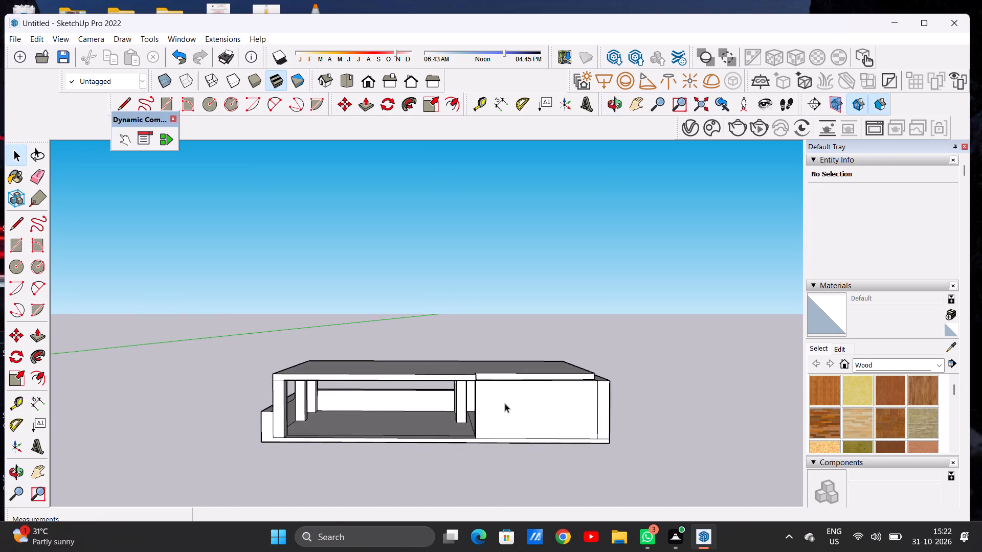
scroll(505, 403, "down", 3)
scroll(552, 417, "up", 6)
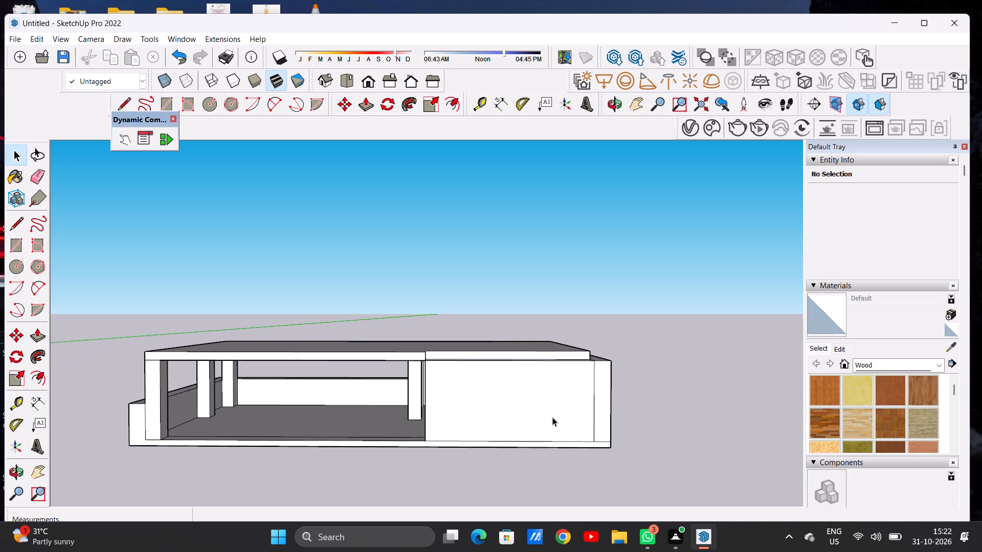
scroll(498, 372, "down", 4)
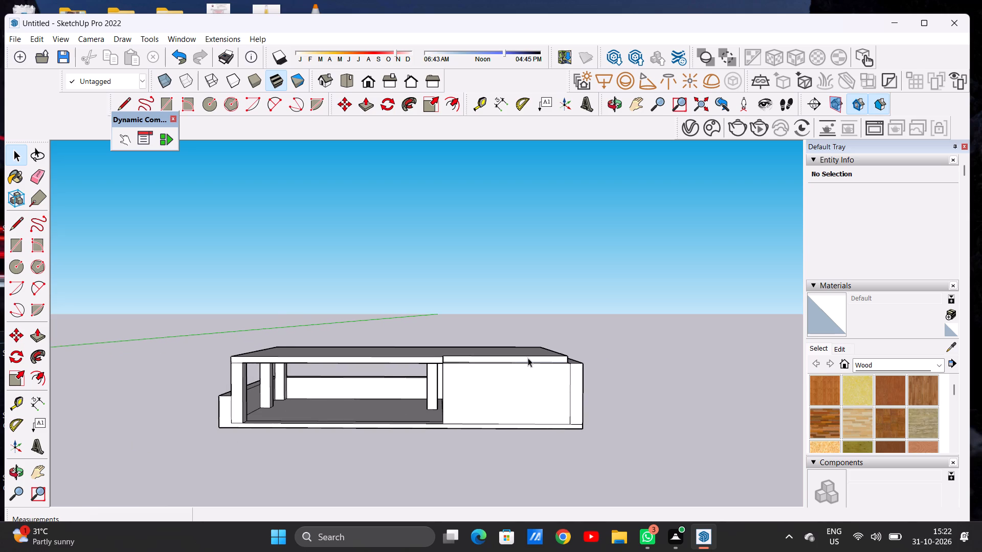
middle_click_drag(565, 364, 549, 393)
scroll(634, 321, "down", 9)
scroll(590, 393, "up", 15)
scroll(555, 384, "down", 1)
scroll(555, 384, "up", 1)
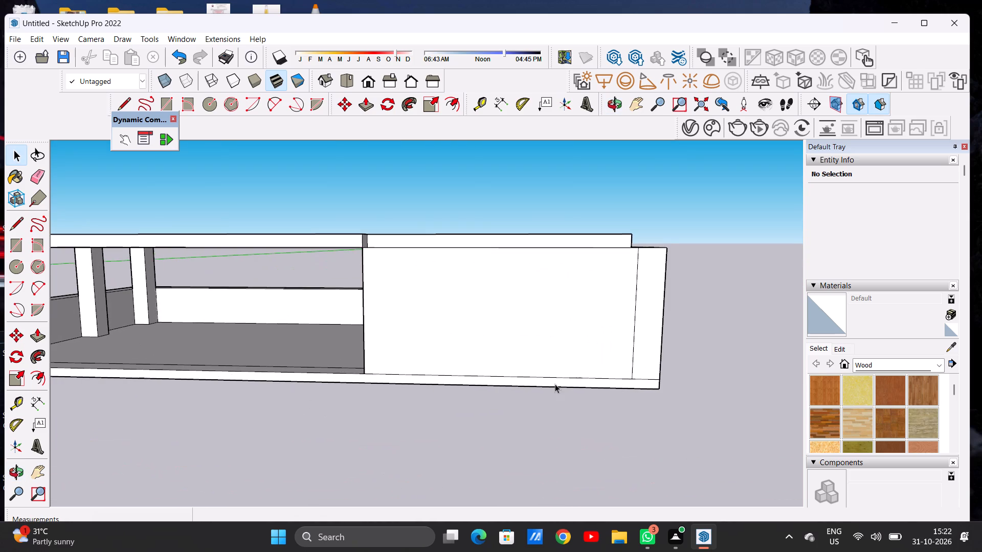
Examine the front of the building, comparing the roof edge over the open floor with the room's front wall.
scroll(641, 356, "down", 12)
scroll(649, 355, "up", 8)
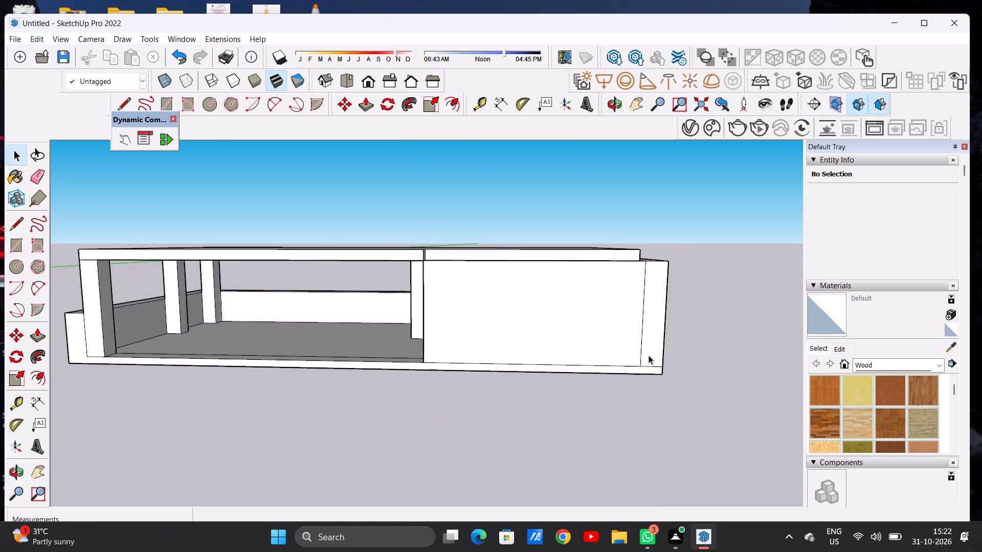
scroll(646, 357, "down", 1)
scroll(646, 357, "up", 6)
middle_click_drag(646, 358, 617, 343)
scroll(666, 355, "down", 3)
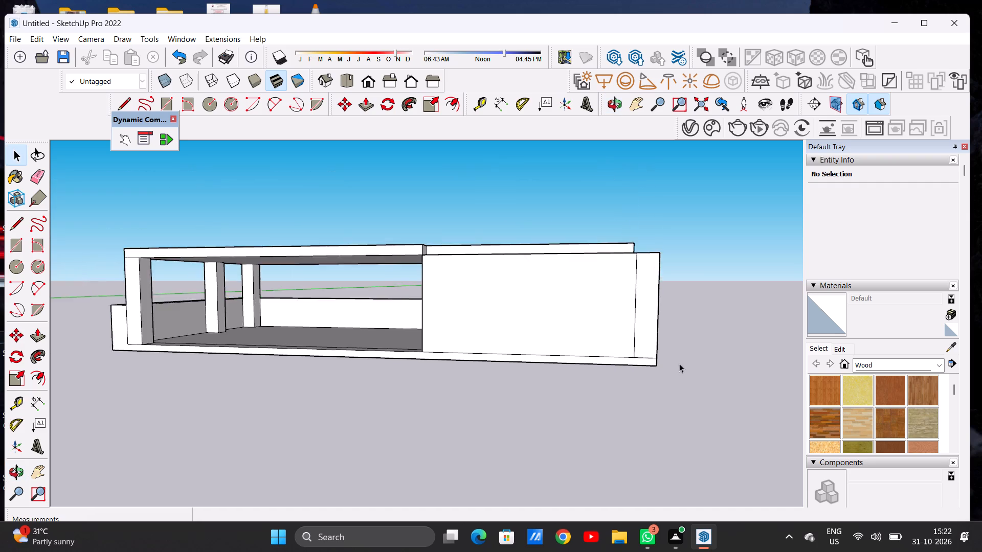
scroll(679, 363, "down", 14)
middle_click_drag(617, 341, 646, 364)
scroll(561, 322, "up", 8)
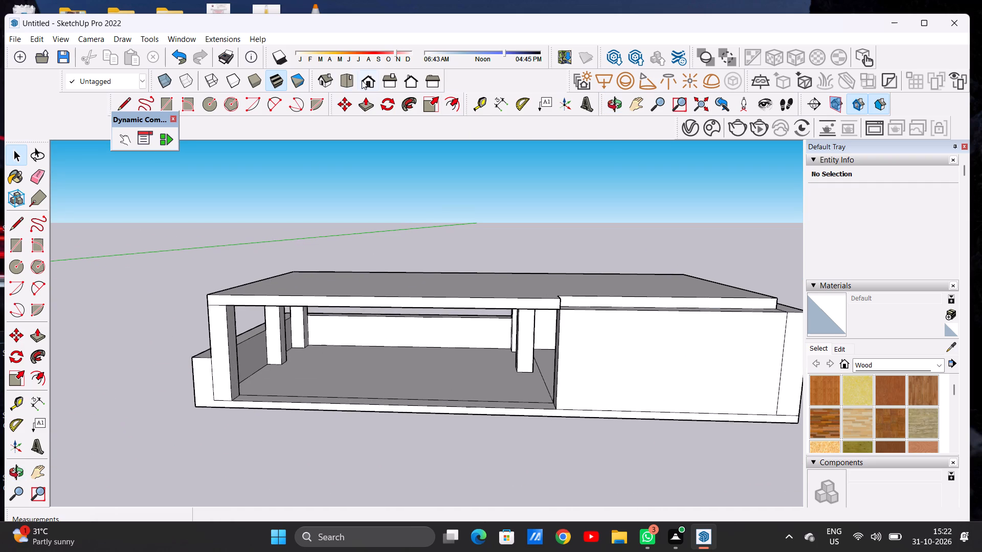
Switch to the standard front view and inspect the pillars, the roof's front edge and the room's front wall.
left_click(363, 79)
scroll(531, 393, "down", 7)
middle_click_drag(540, 358, 507, 398)
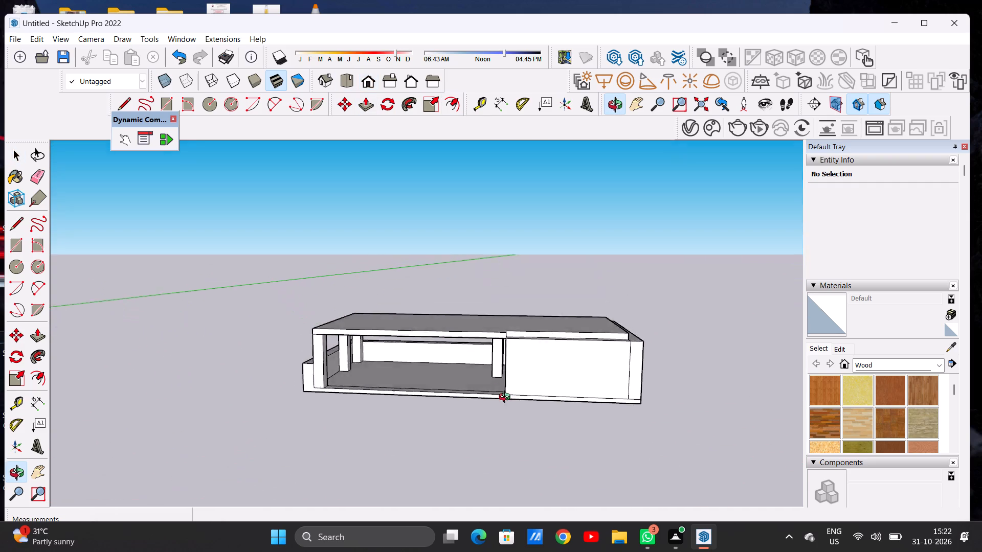
middle_click_drag(507, 398, 529, 377)
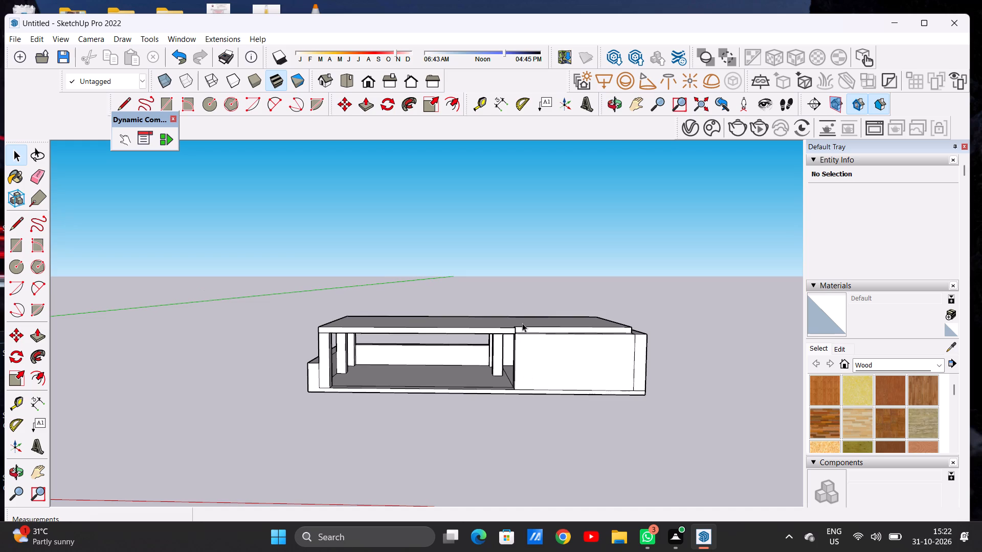
scroll(519, 320, "up", 9)
scroll(556, 373, "down", 12)
middle_click_drag(662, 396, 666, 383)
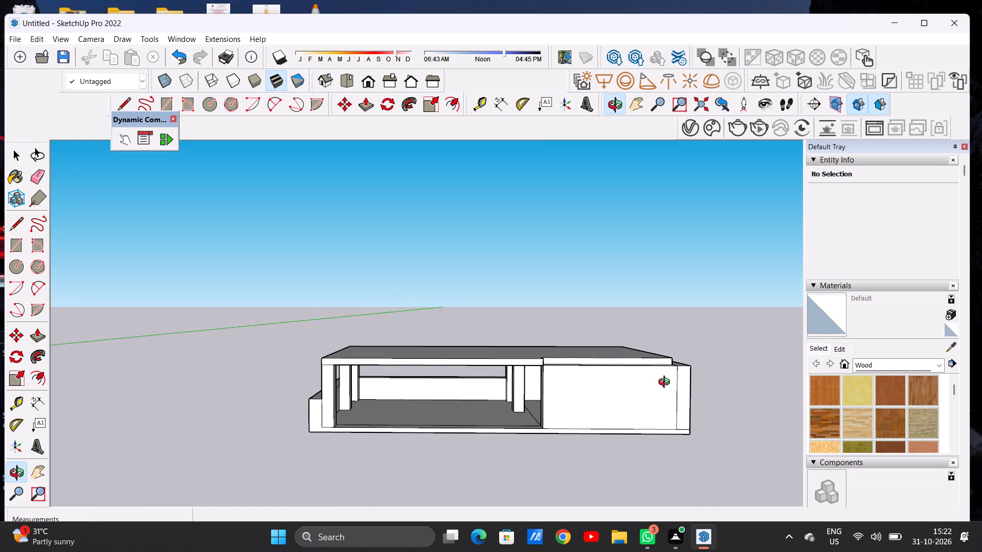
middle_click_drag(666, 383, 665, 382)
scroll(650, 417, "up", 7)
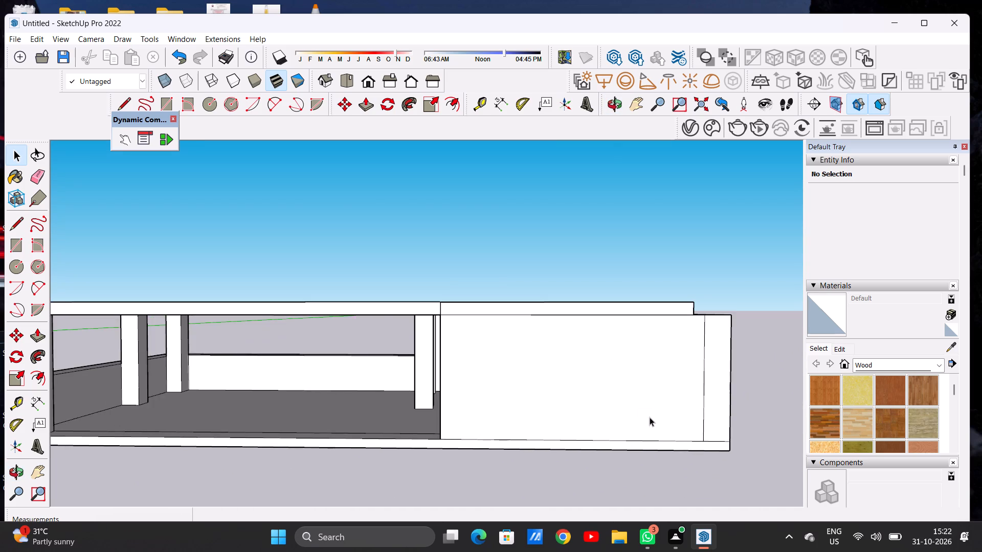
middle_click_drag(650, 417, 658, 418)
scroll(583, 376, "down", 2)
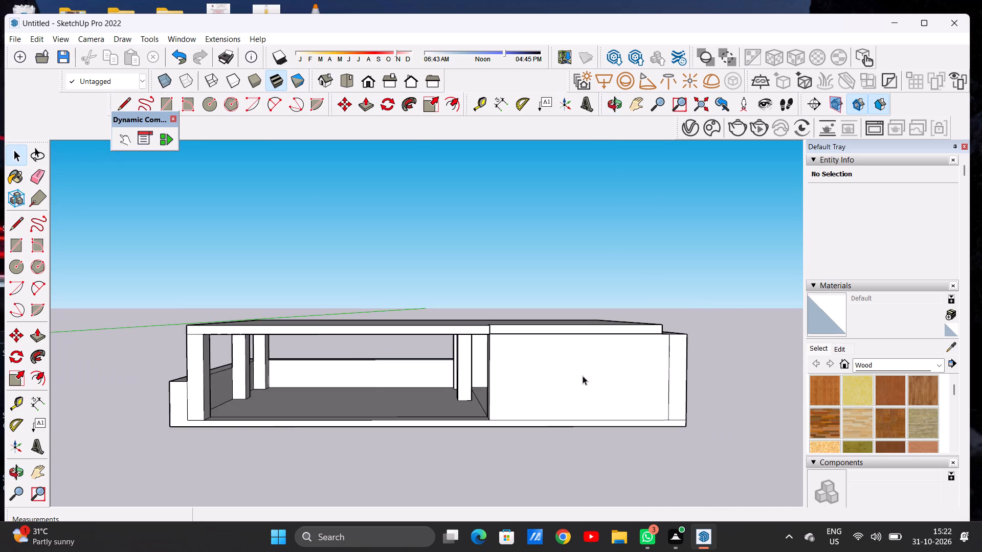
scroll(583, 376, "down", 10)
scroll(568, 376, "up", 6)
middle_click_drag(568, 376, 563, 371)
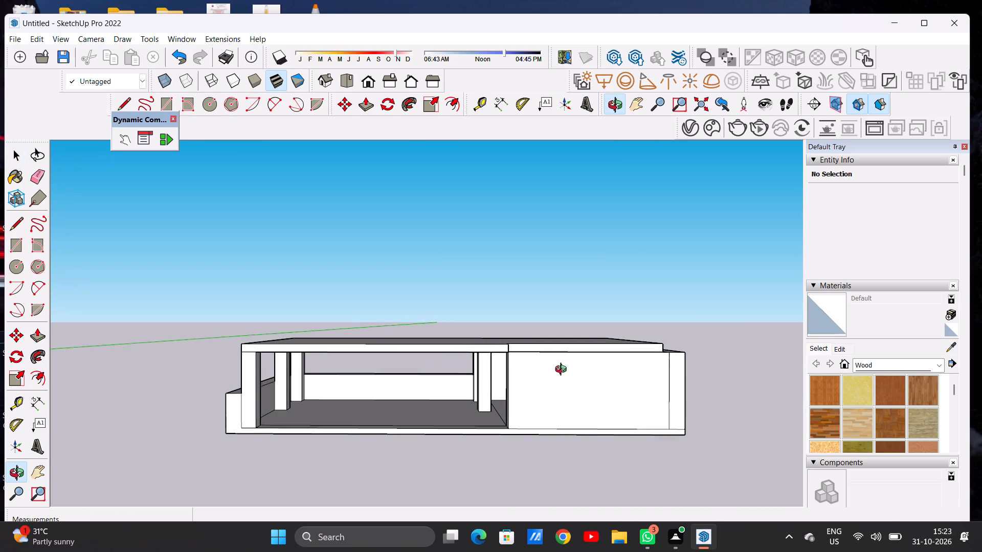
middle_click_drag(563, 371, 564, 375)
scroll(665, 362, "up", 3)
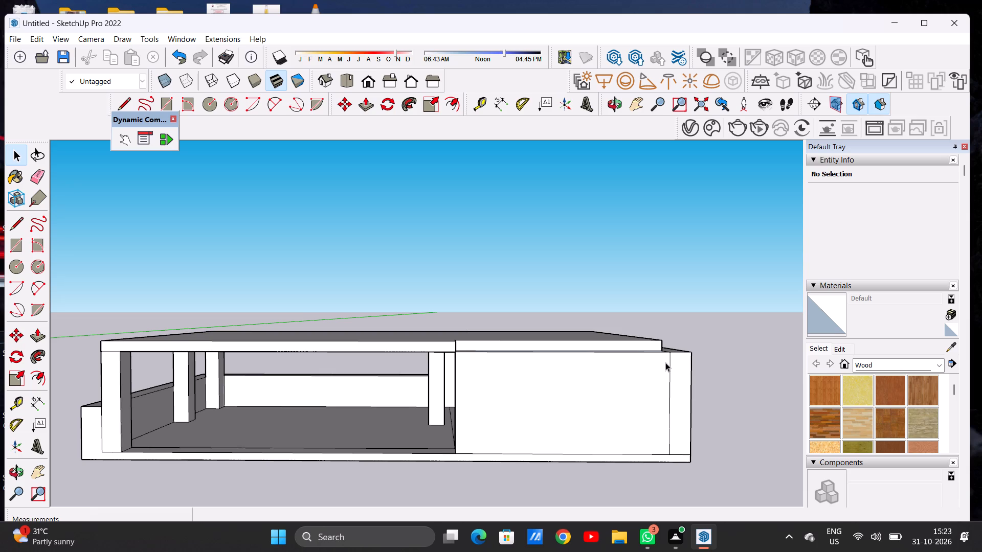
scroll(667, 381, "down", 7)
scroll(674, 381, "down", 17)
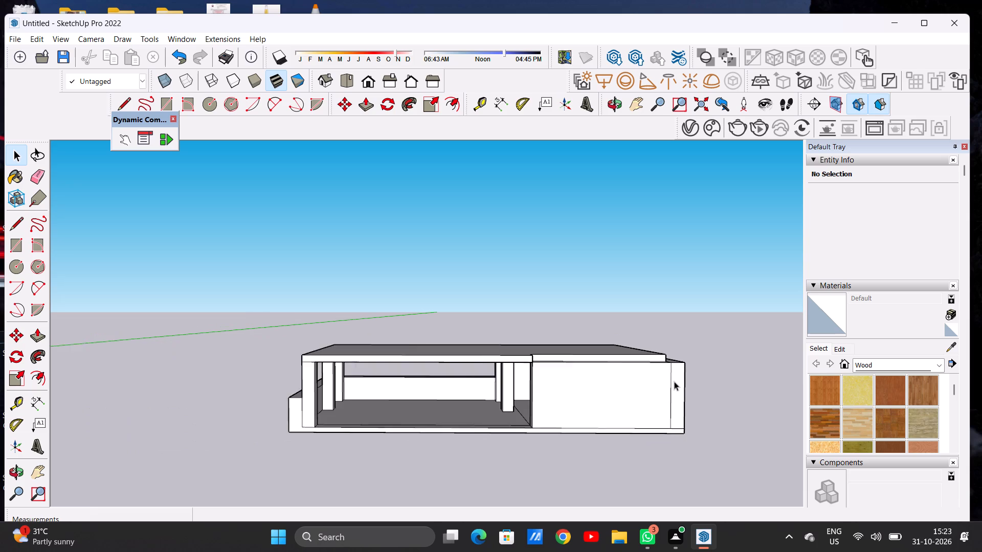
scroll(674, 381, "down", 6)
scroll(640, 363, "up", 6)
Examine the roof slab's outline over the room and the open floor from above and from the room's corner.
middle_click_drag(644, 344, 644, 409)
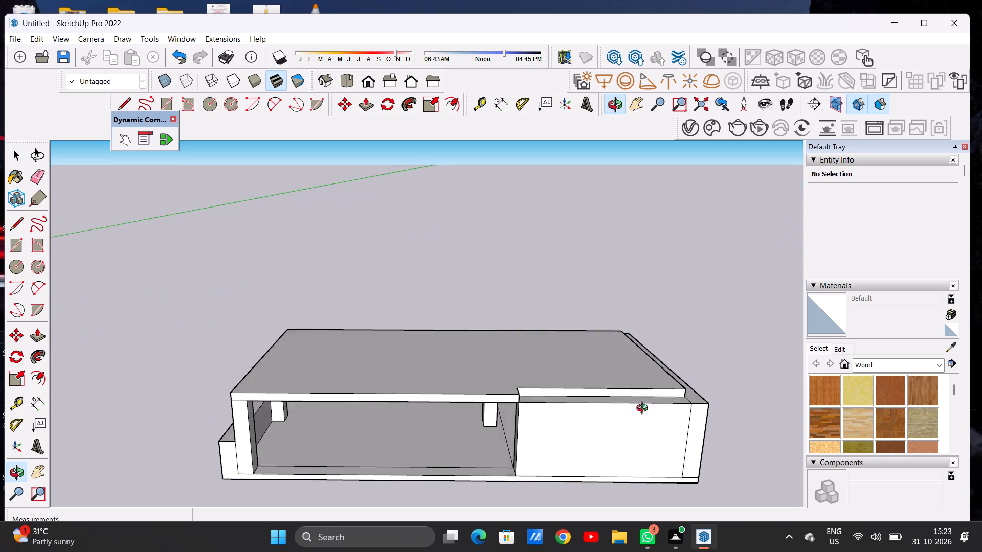
middle_click_drag(644, 409, 643, 449)
scroll(589, 382, "down", 4)
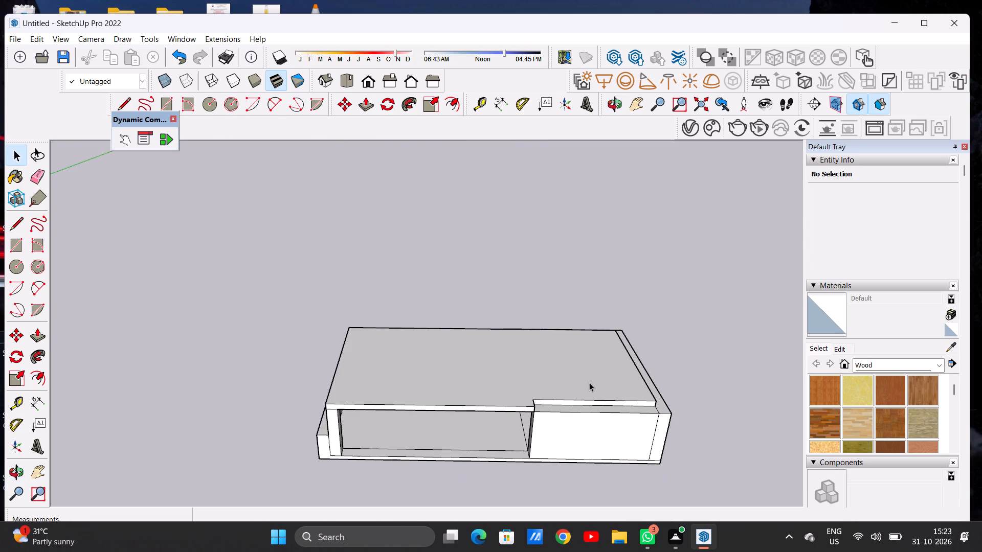
middle_click_drag(564, 392, 562, 342)
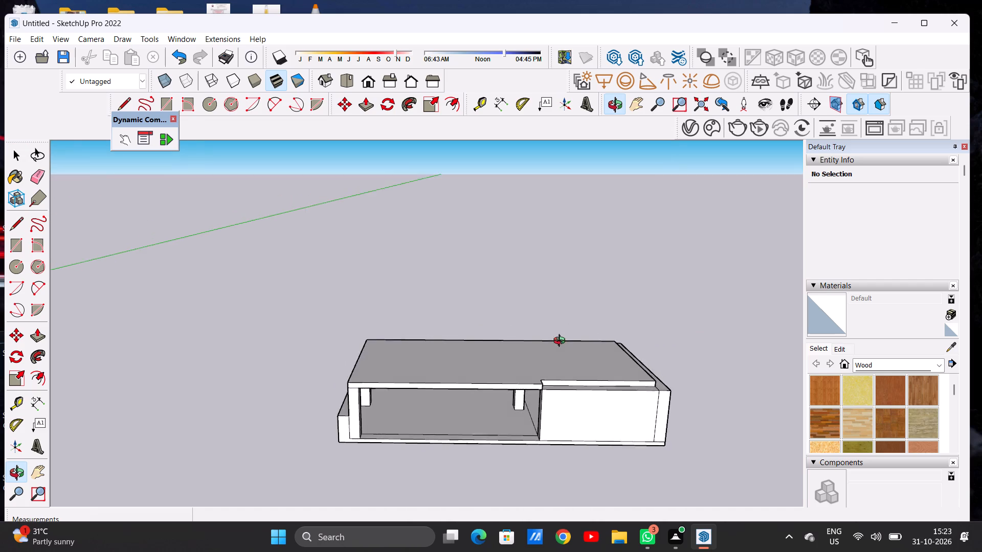
middle_click_drag(562, 342, 585, 347)
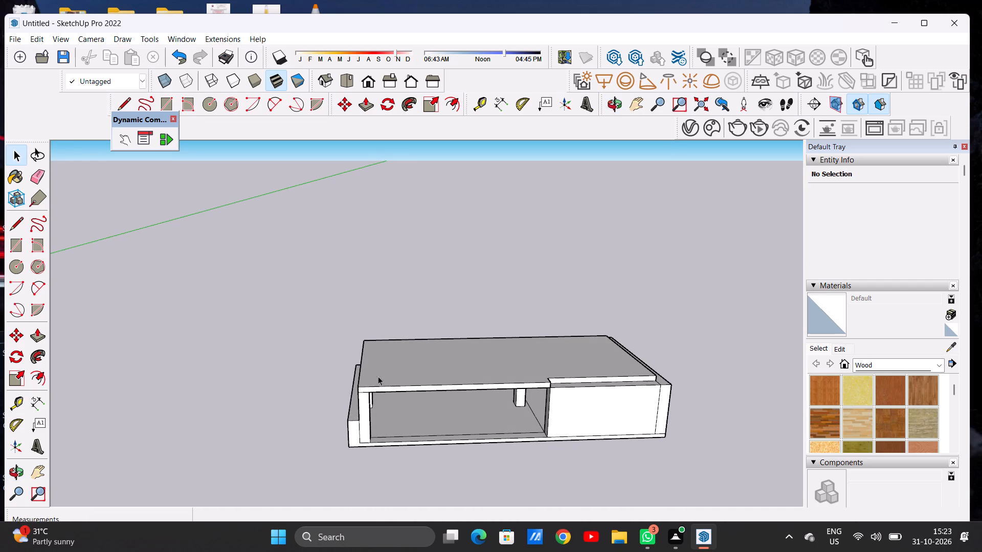
scroll(366, 366, "down", 5)
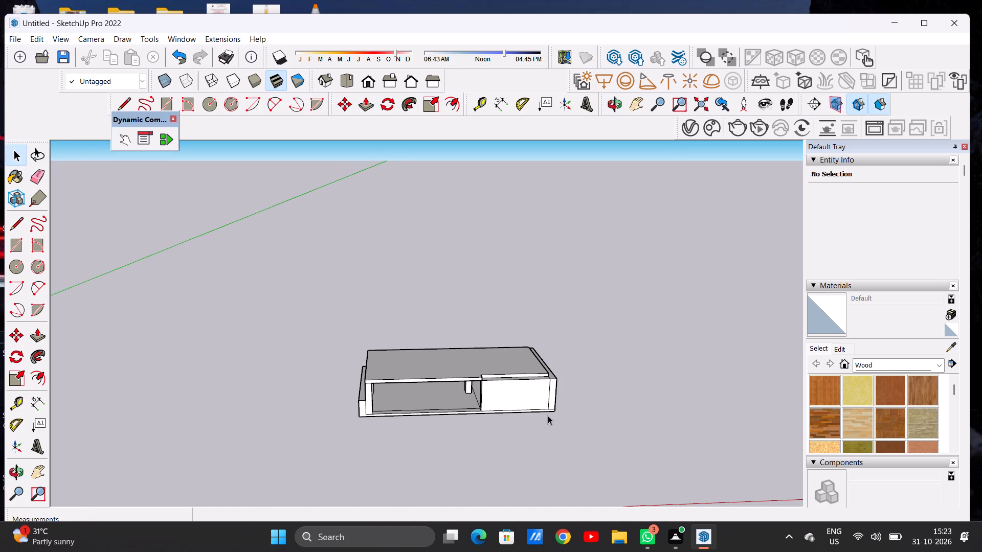
middle_click_drag(541, 405, 437, 390)
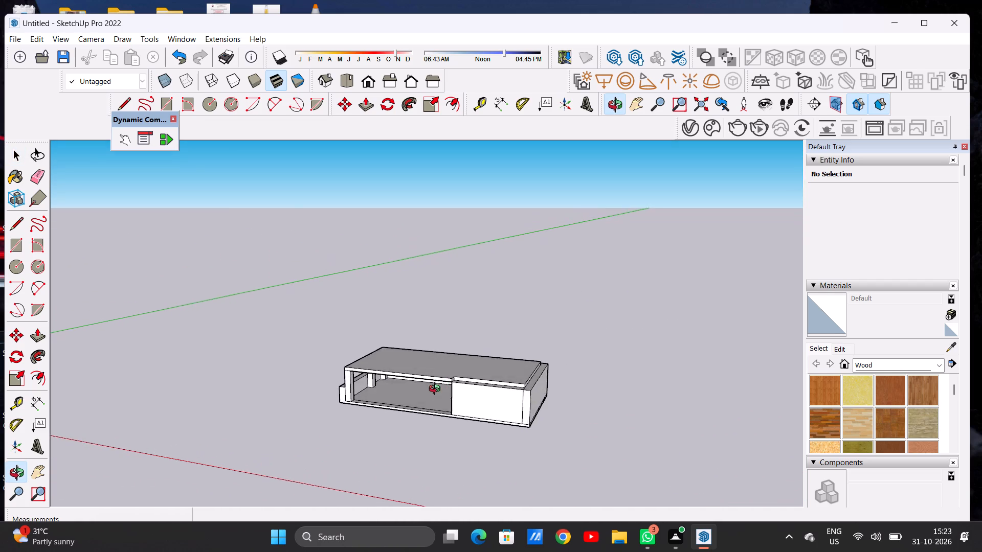
middle_click_drag(437, 390, 428, 402)
Inspect close up the roof slab's corner above the room, where it is set back from the wall tops.
scroll(508, 386, "up", 12)
scroll(544, 401, "down", 1)
scroll(544, 401, "up", 1)
scroll(499, 354, "down", 5)
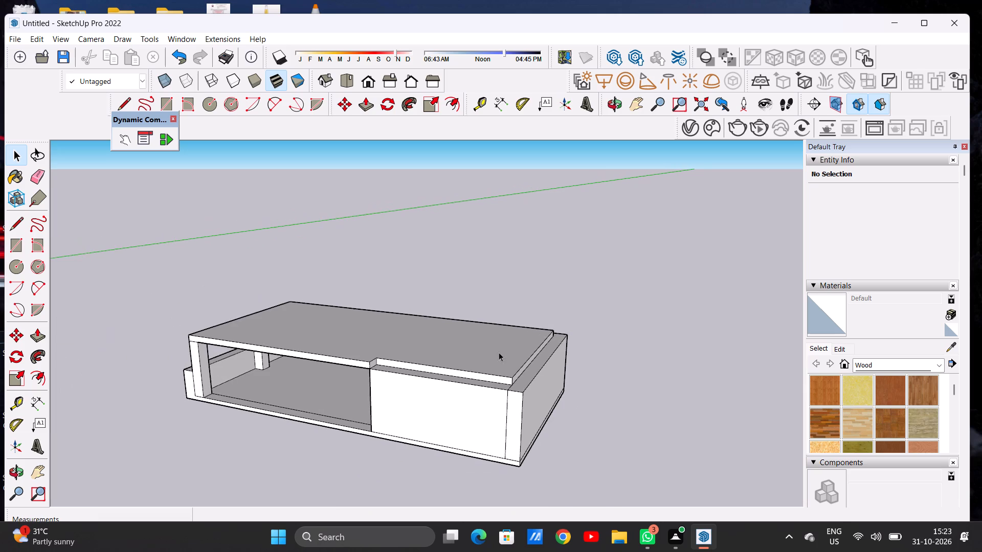
middle_click_drag(523, 381, 517, 412)
scroll(528, 420, "up", 14)
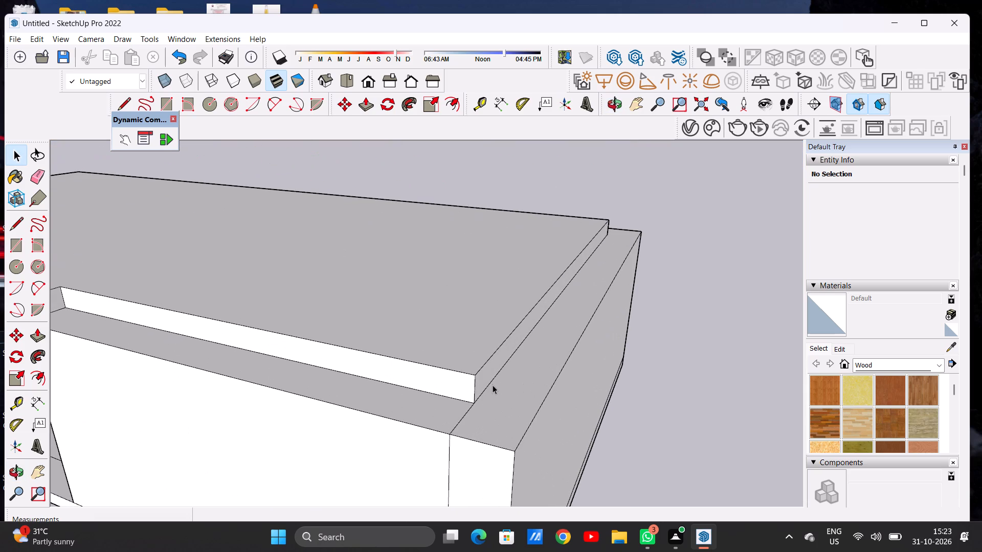
scroll(490, 395, "up", 2)
scroll(490, 395, "down", 1)
scroll(490, 395, "up", 1)
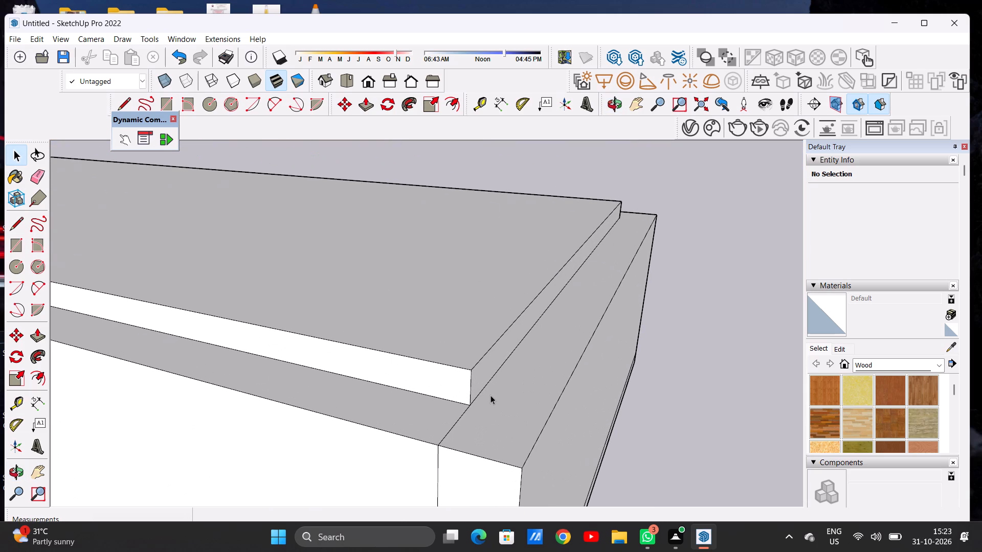
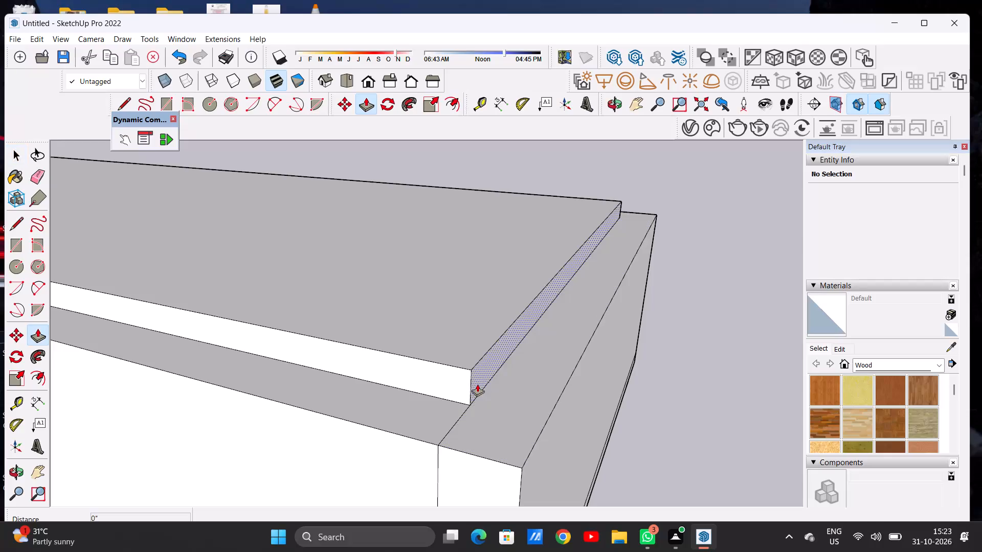
Push/Pull the roof slab's end face above the room outward about 2' 11/16", flush with the end wall's outer face.
scroll(477, 379, "up", 2)
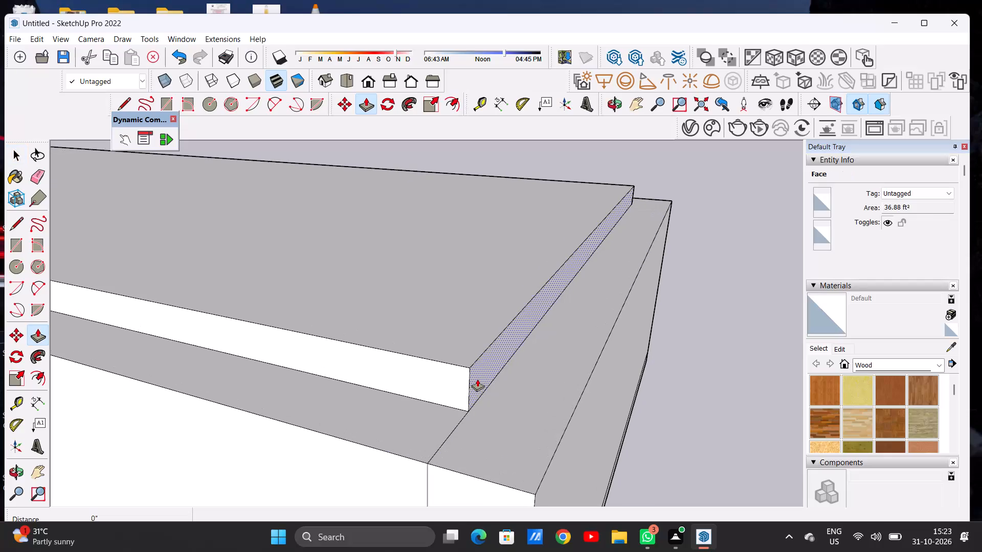
left_click(477, 379)
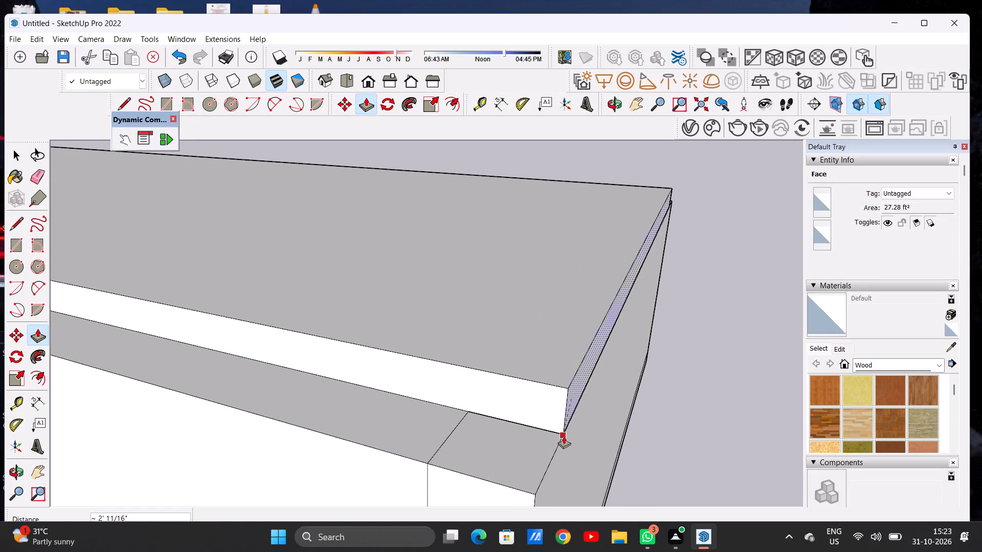
left_click(564, 436)
Examine the roof slab's extended end and its front setback above the room's front wall from several angles.
scroll(562, 341, "down", 7)
middle_click_drag(545, 402, 592, 376)
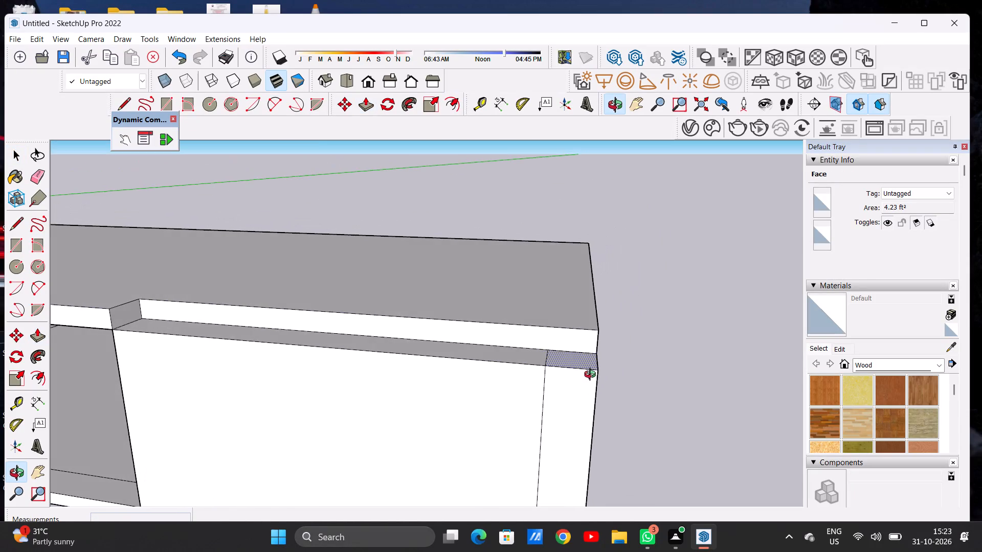
middle_click_drag(592, 376, 603, 370)
scroll(543, 397, "down", 8)
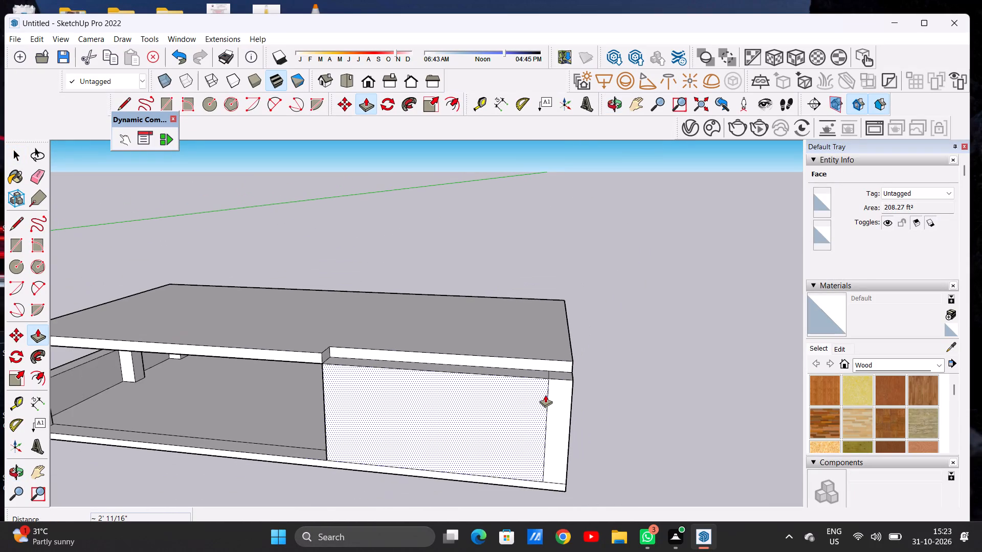
middle_click_drag(555, 393, 564, 417)
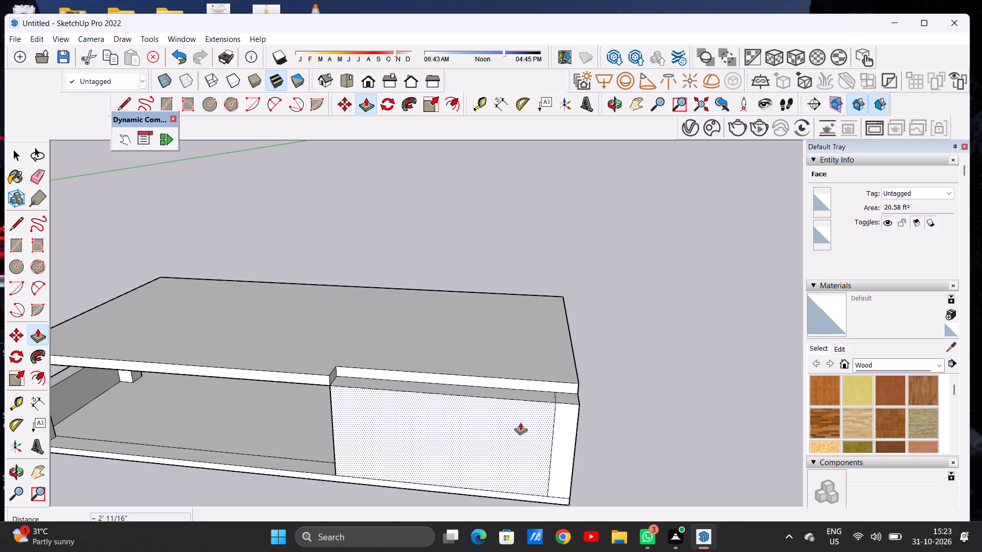
middle_click_drag(520, 421, 606, 386)
scroll(533, 414, "down", 7)
scroll(537, 407, "up", 1)
scroll(537, 407, "down", 3)
middle_click_drag(561, 431, 520, 429)
scroll(577, 384, "up", 14)
middle_click_drag(622, 383, 529, 404)
scroll(603, 315, "down", 3)
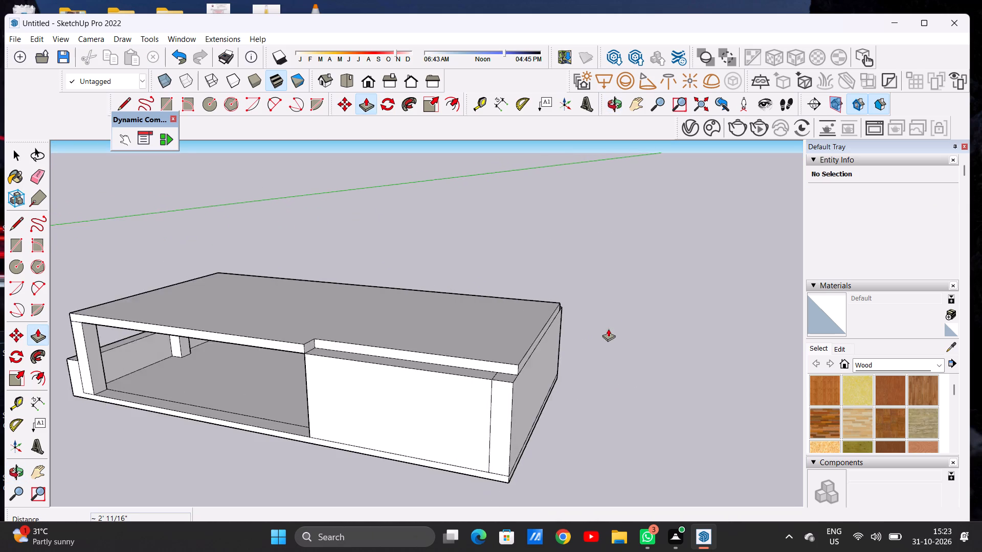
scroll(608, 329, "down", 10)
middle_click_drag(581, 390, 535, 450)
scroll(516, 401, "up", 6)
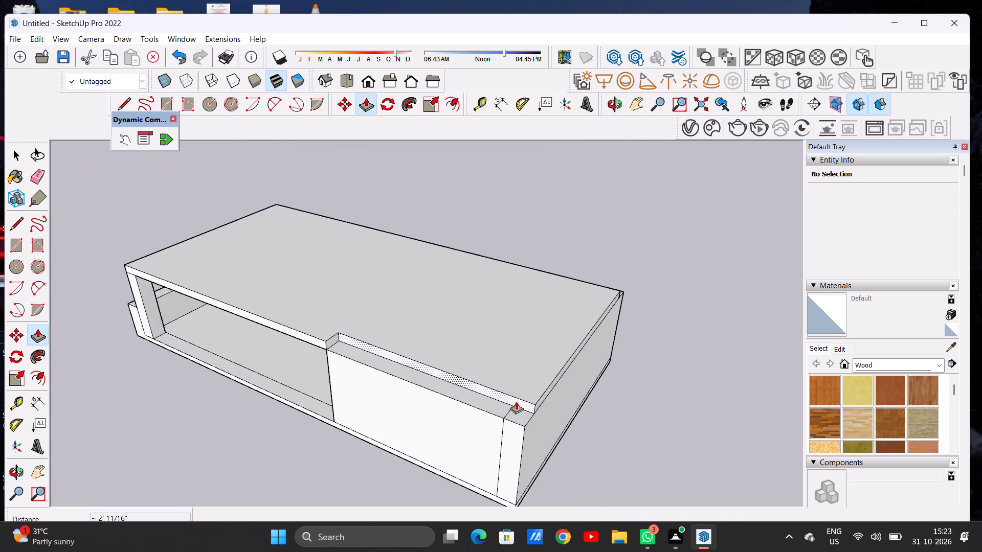
scroll(516, 401, "up", 7)
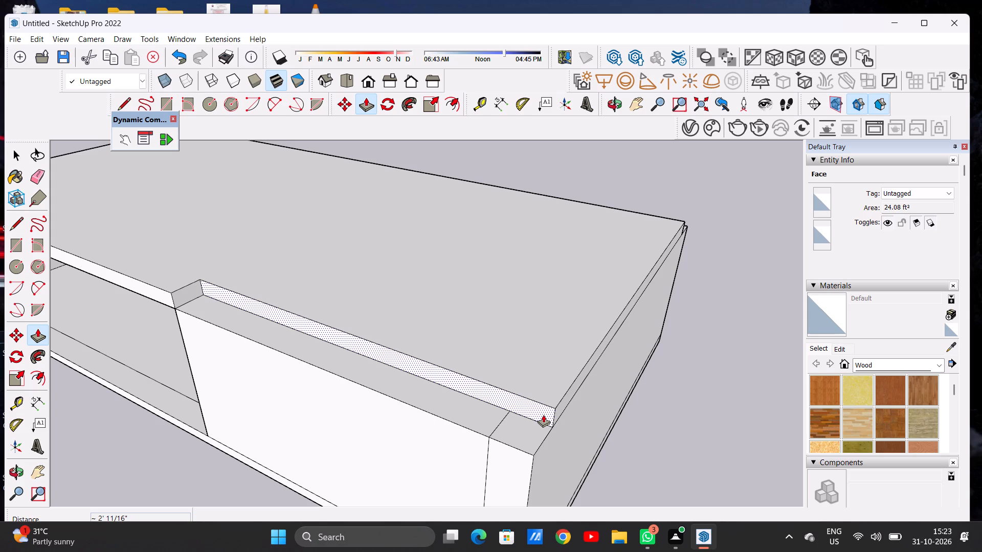
Examine the whole building from the front and from above, comparing the roof's edges over the room and open floor.
key("space")
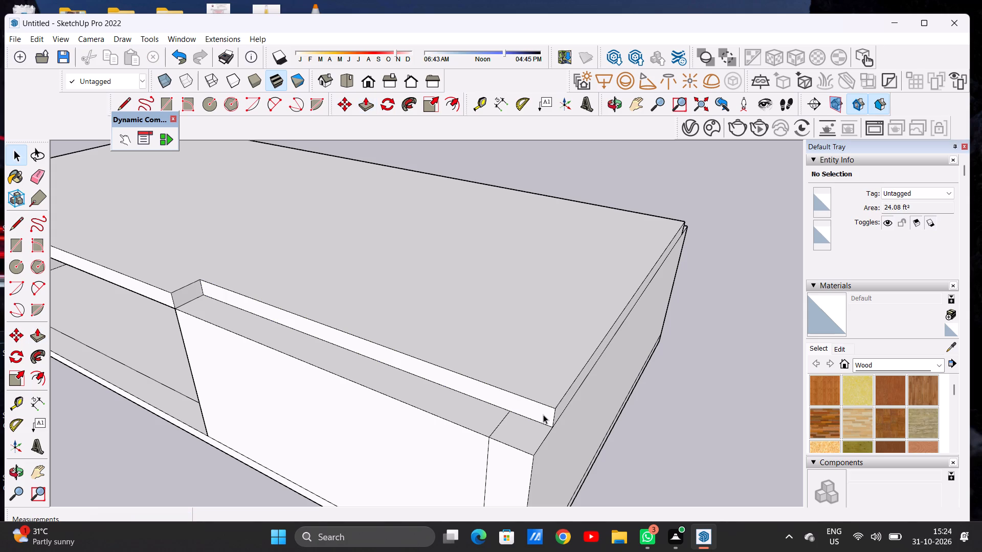
scroll(563, 413, "down", 20)
middle_click_drag(531, 422, 548, 417)
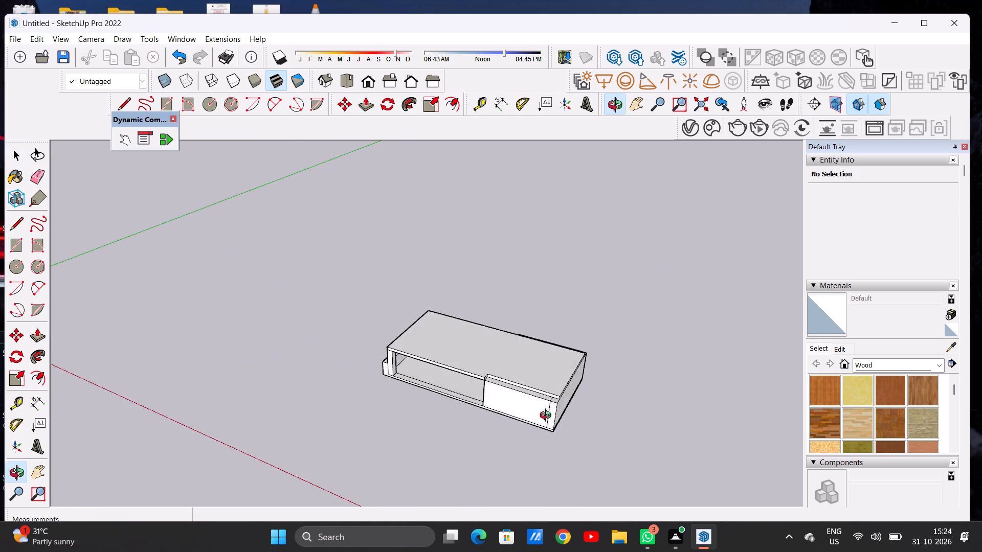
middle_click_drag(548, 417, 695, 325)
scroll(519, 349, "up", 8)
scroll(515, 357, "down", 2)
scroll(515, 357, "up", 5)
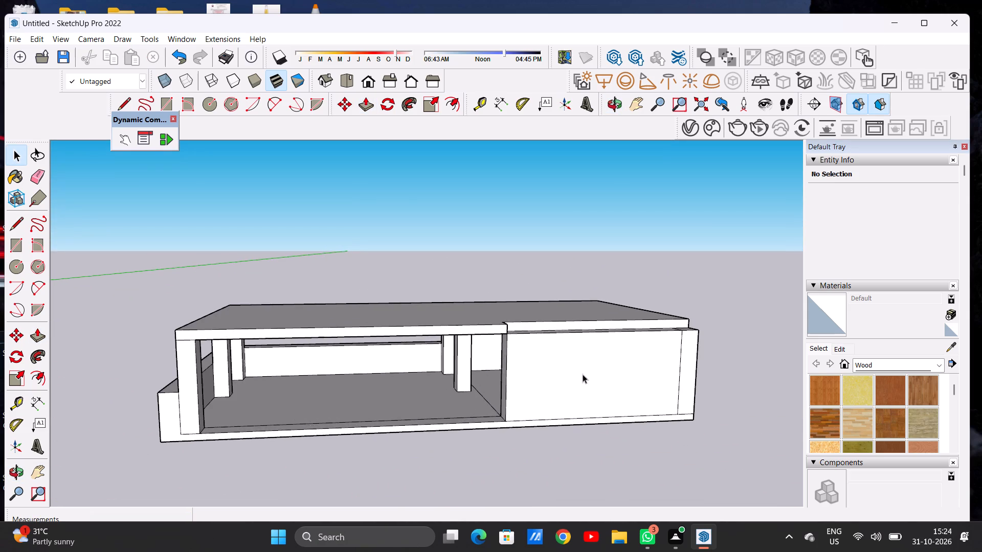
middle_click_drag(582, 374, 545, 348)
scroll(544, 417, "down", 12)
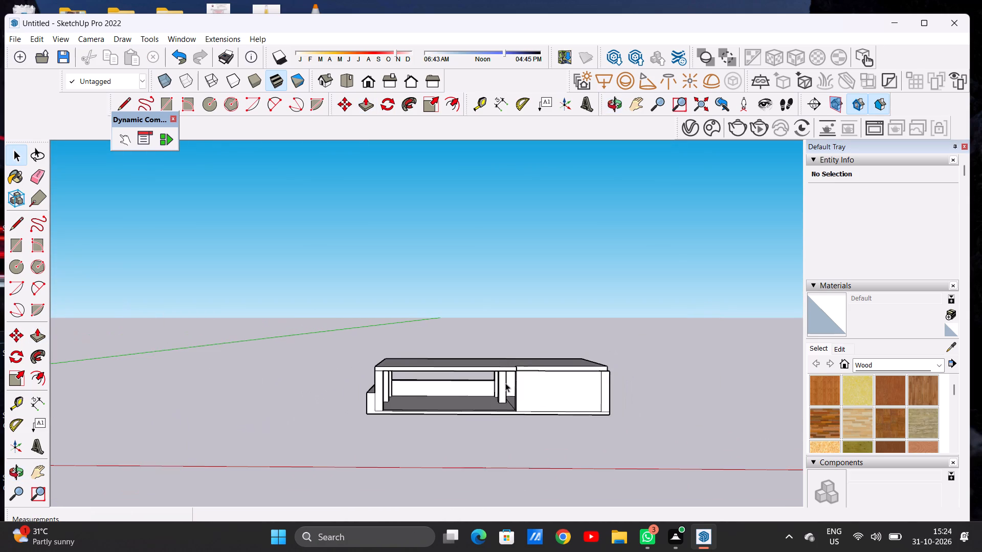
middle_click_drag(505, 383, 501, 470)
middle_click_drag(398, 413, 459, 407)
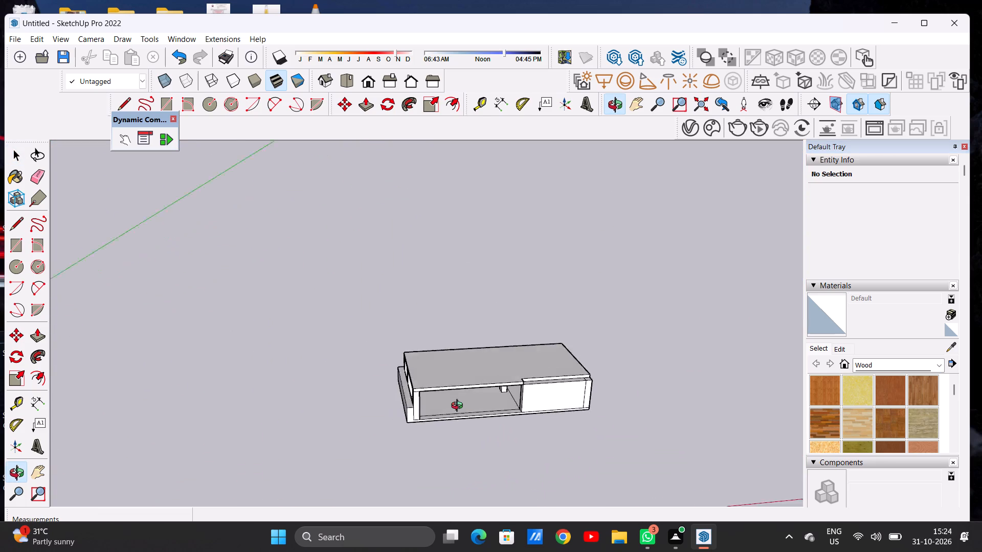
middle_click_drag(459, 407, 385, 377)
scroll(456, 402, "up", 7)
scroll(456, 402, "down", 1)
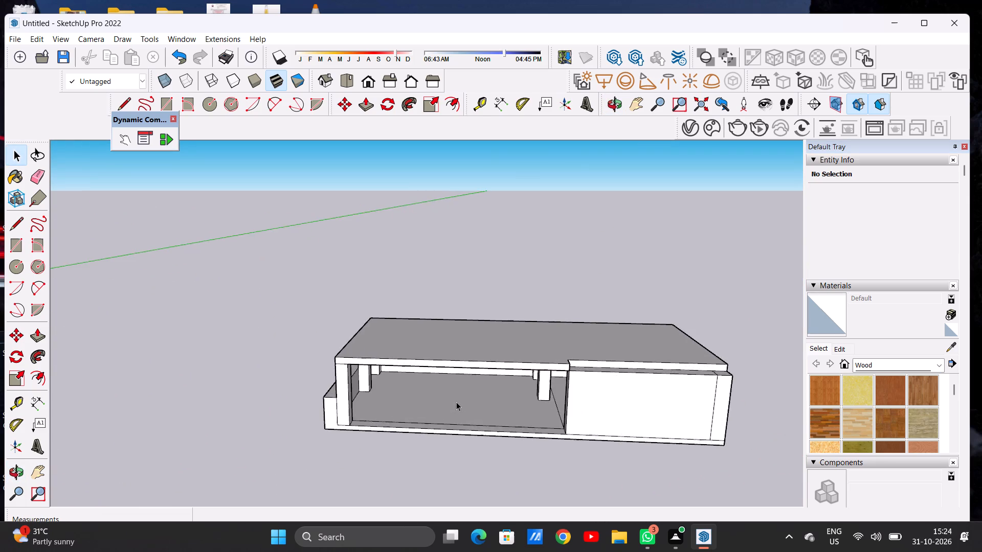
scroll(456, 402, "up", 5)
middle_click_drag(472, 416, 480, 408)
scroll(474, 390, "down", 13)
middle_click_drag(607, 357, 481, 376)
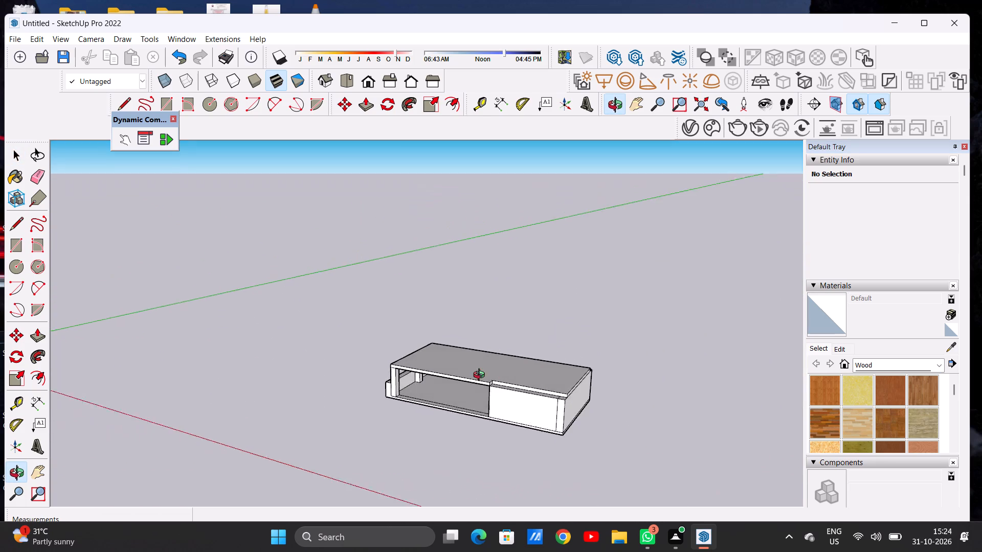
middle_click_drag(481, 376, 478, 387)
scroll(571, 395, "up", 8)
scroll(567, 404, "down", 1)
scroll(567, 404, "up", 4)
scroll(629, 358, "up", 1)
Push/Pull the roof slab's rear face outward about 2' 11/16", flush with the outer face of the room's rear wall.
middle_click_drag(629, 358, 479, 411)
scroll(511, 356, "down", 6)
middle_click_drag(551, 366, 436, 369)
scroll(436, 395, "down", 1)
scroll(436, 395, "up", 3)
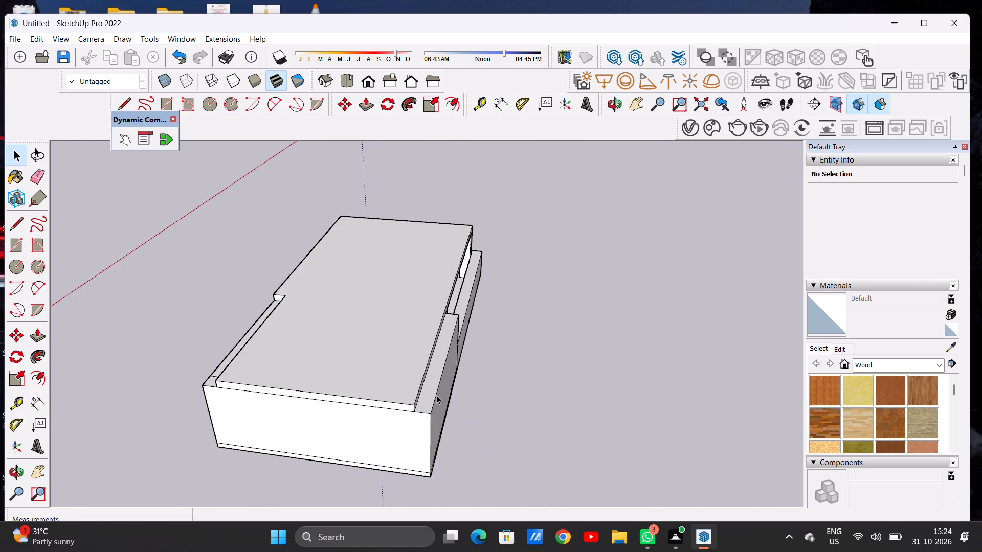
scroll(436, 395, "up", 4)
key("p")
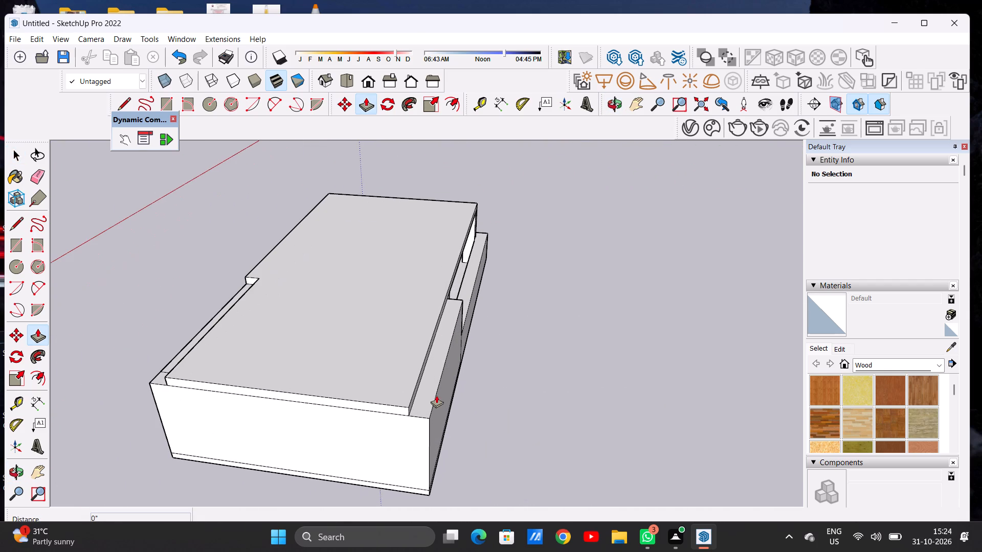
scroll(451, 441, "up", 6)
scroll(383, 382, "up", 7)
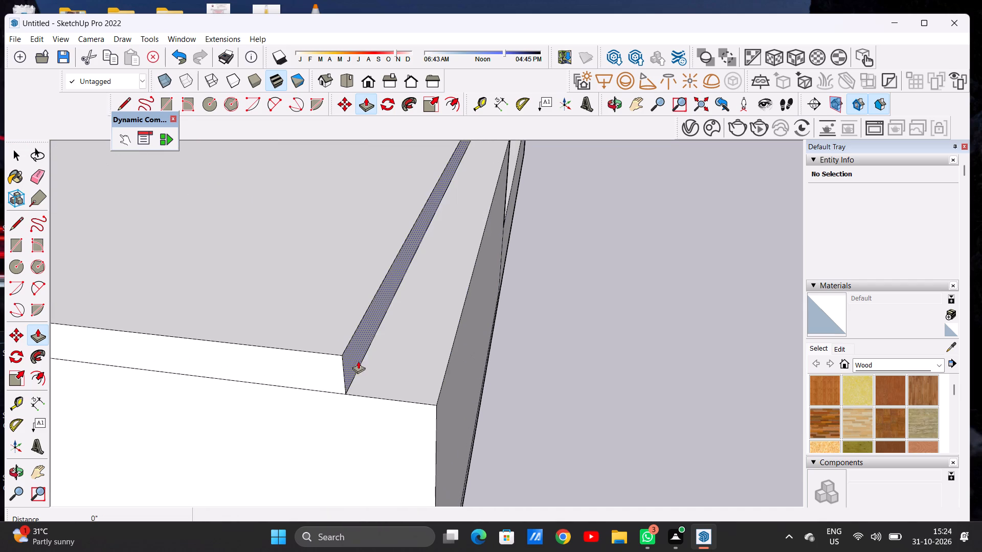
left_click(358, 359)
left_click(448, 414)
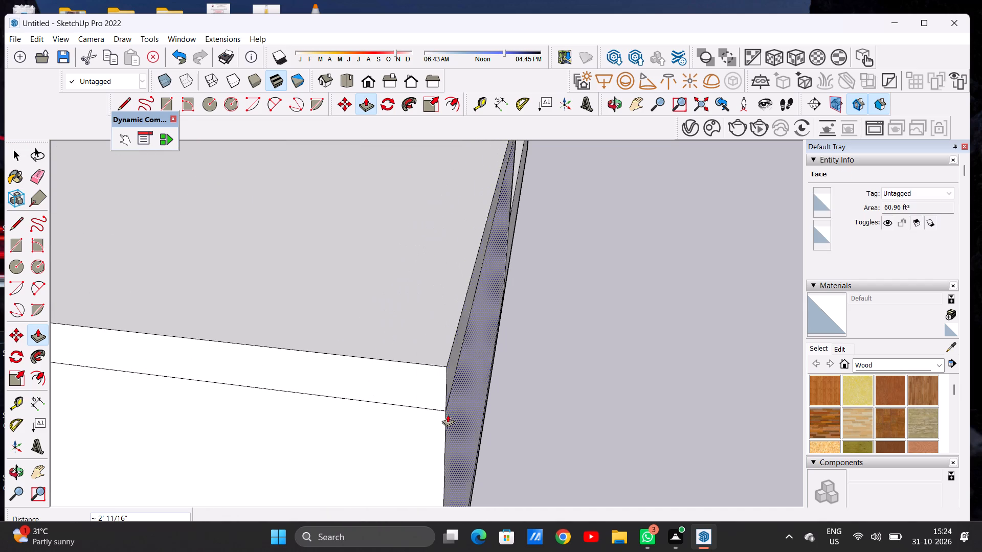
Erase the short dividing edge across the top of the room's front wall near the end corner.
scroll(471, 403, "down", 8)
scroll(530, 357, "down", 9)
middle_click_drag(389, 358, 568, 343)
middle_click_drag(509, 368, 595, 349)
middle_click_drag(483, 370, 630, 362)
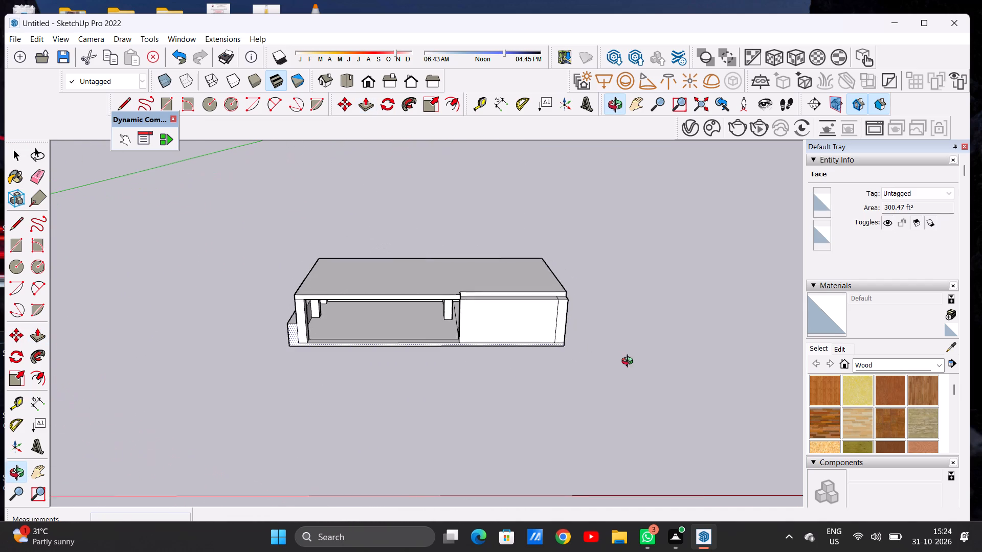
middle_click_drag(630, 362, 630, 362)
key("space")
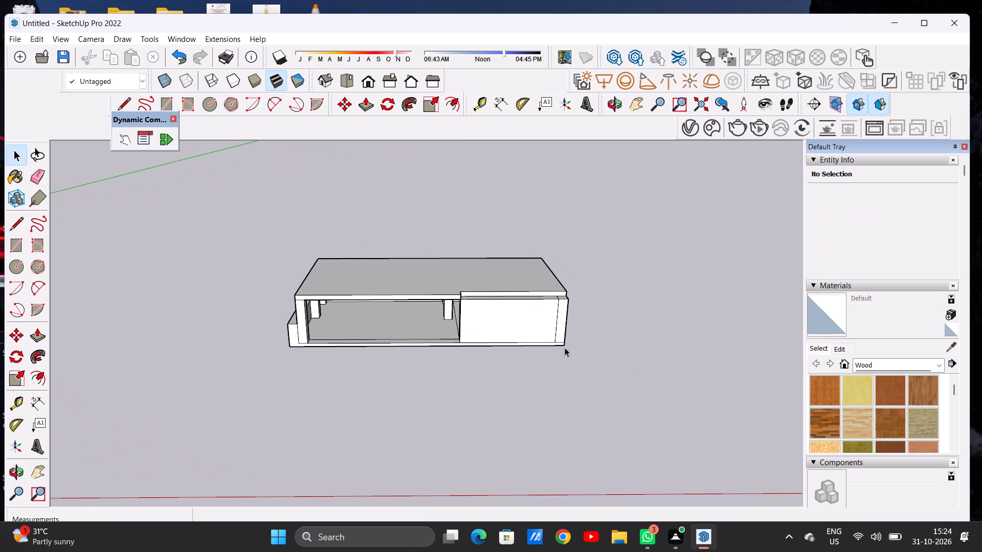
scroll(605, 313, "down", 9)
middle_click_drag(571, 310, 560, 391)
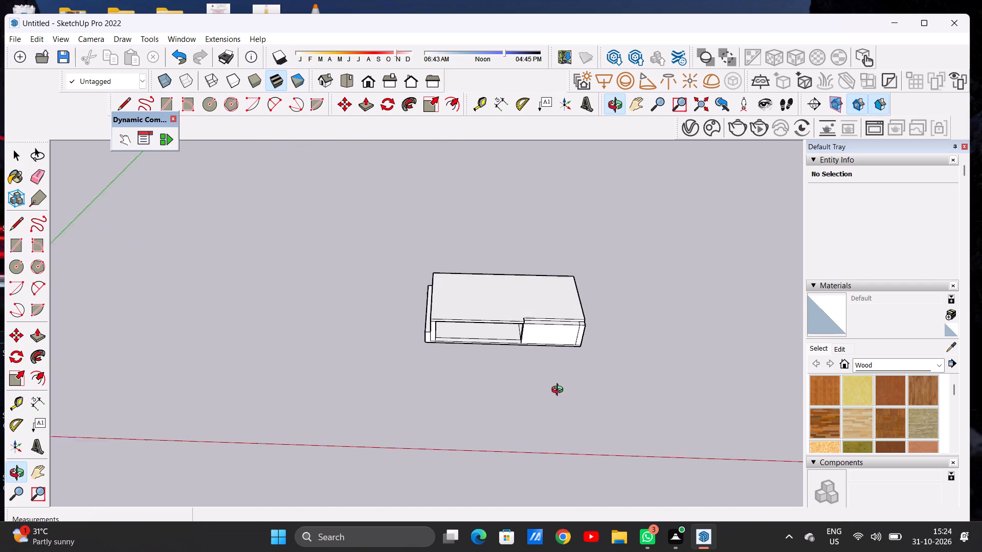
middle_click_drag(560, 391, 561, 392)
scroll(582, 316, "up", 18)
scroll(577, 332, "down", 1)
scroll(577, 332, "up", 2)
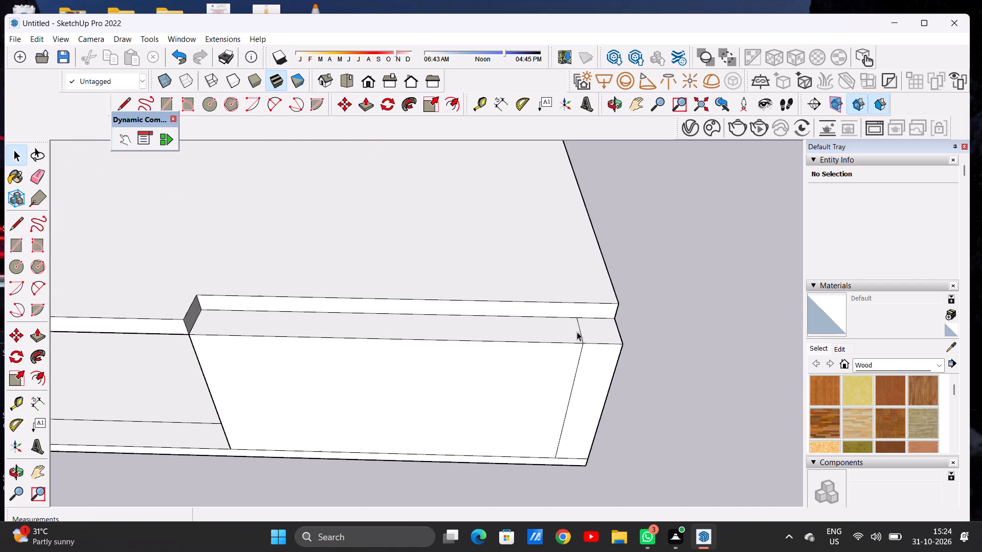
scroll(582, 332, "up", 6)
key("e")
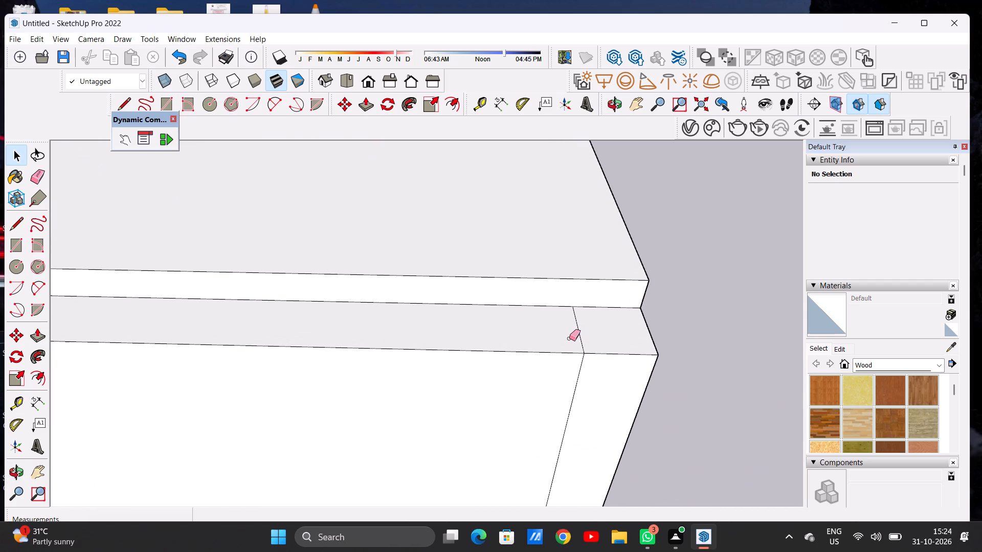
left_click(572, 336)
left_click_drag(569, 338, 579, 337)
key("space")
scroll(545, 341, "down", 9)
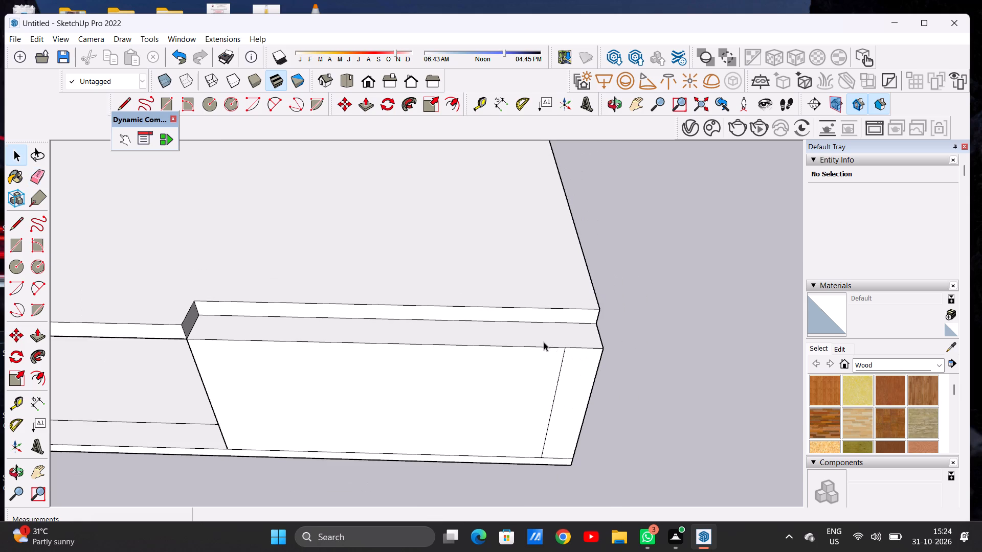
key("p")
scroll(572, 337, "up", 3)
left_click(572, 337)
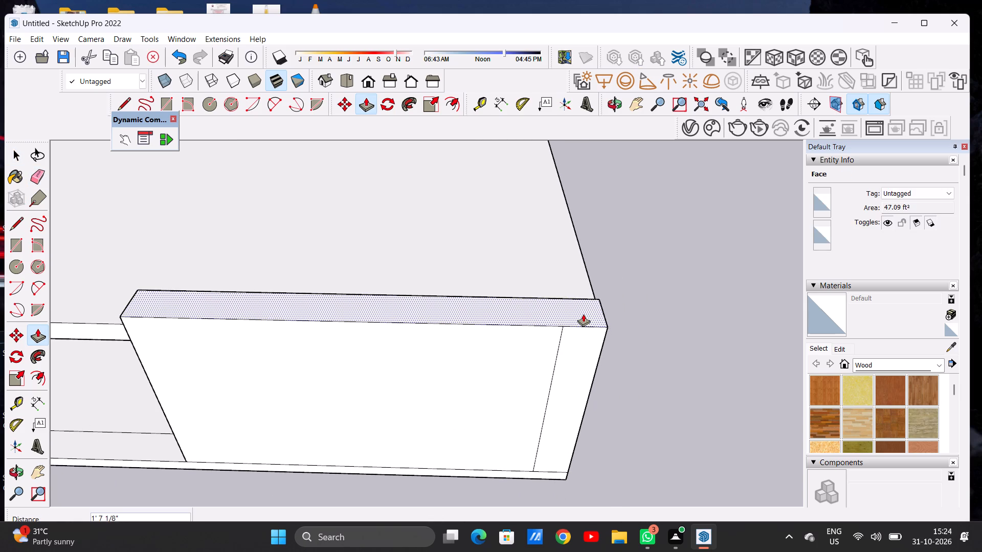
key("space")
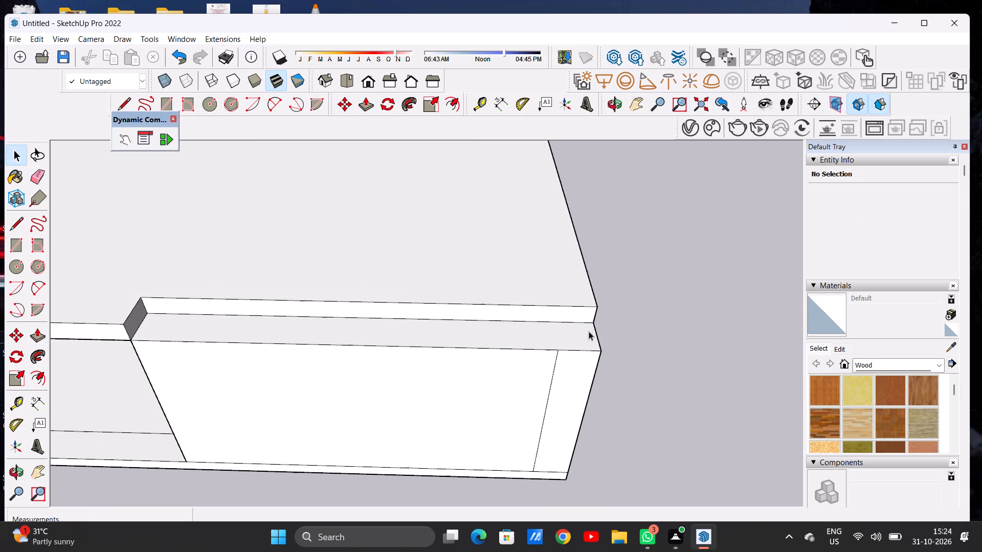
Push/Pull the top of the room's front wall up to be level with the roof slab's top surface.
middle_click_drag(583, 344, 433, 357)
key("p")
scroll(444, 367, "up", 7)
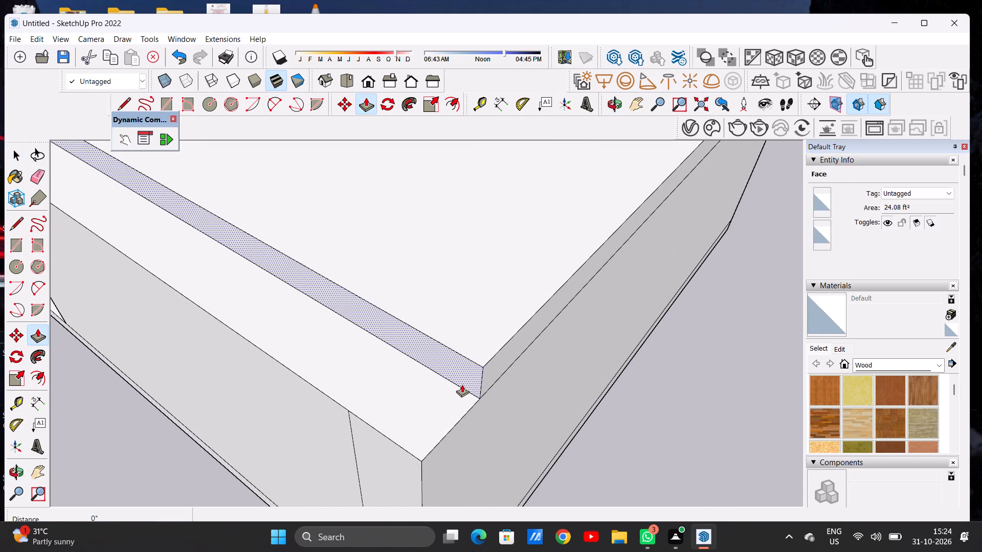
left_click(464, 393)
left_click(481, 369)
key("space")
Examine the raised front wall top and the seam lines where it meets the roof slab.
scroll(486, 351, "down", 4)
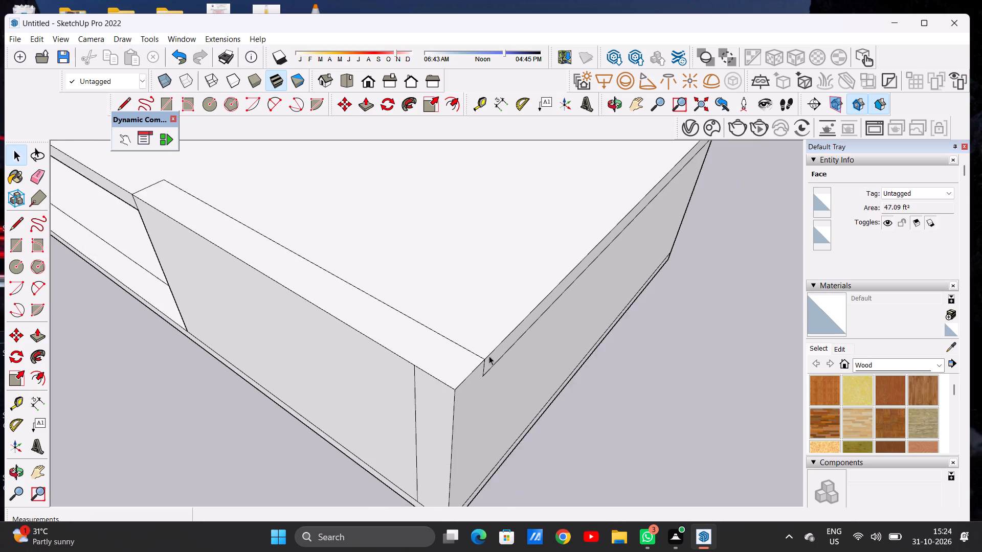
scroll(489, 356, "down", 20)
scroll(489, 356, "down", 4)
middle_click_drag(474, 367, 545, 327)
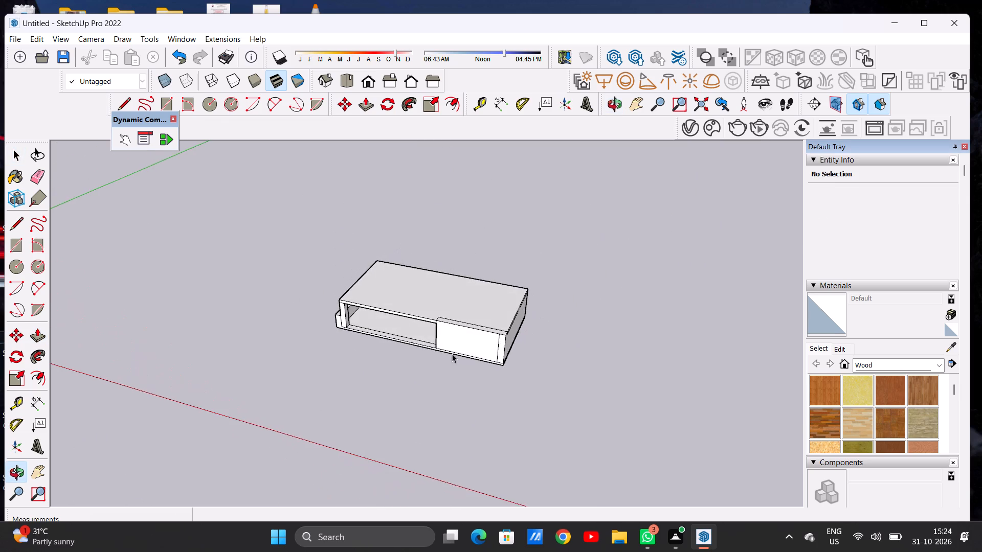
middle_click_drag(452, 354, 549, 304)
scroll(466, 300, "up", 11)
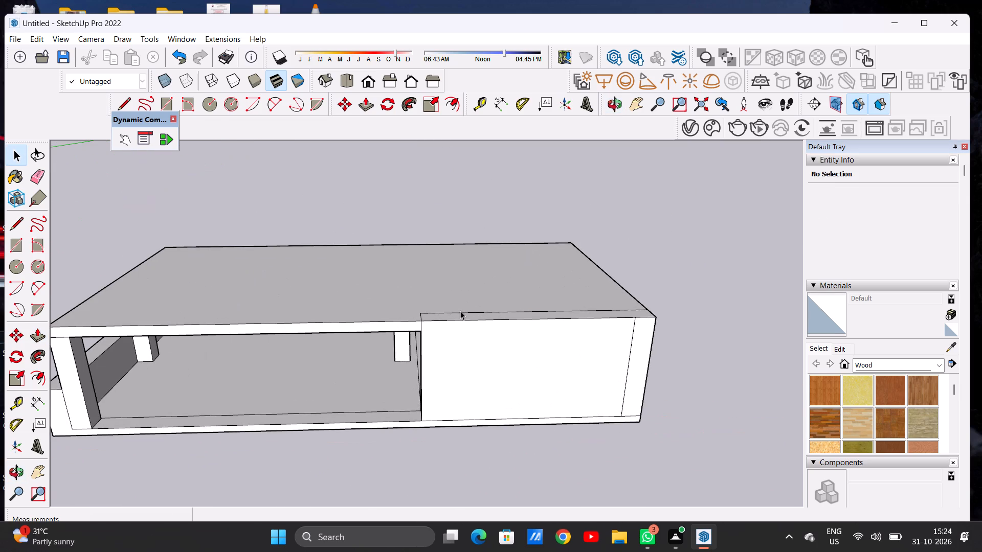
scroll(437, 326, "down", 2)
middle_click_drag(503, 327, 502, 369)
scroll(497, 350, "down", 2)
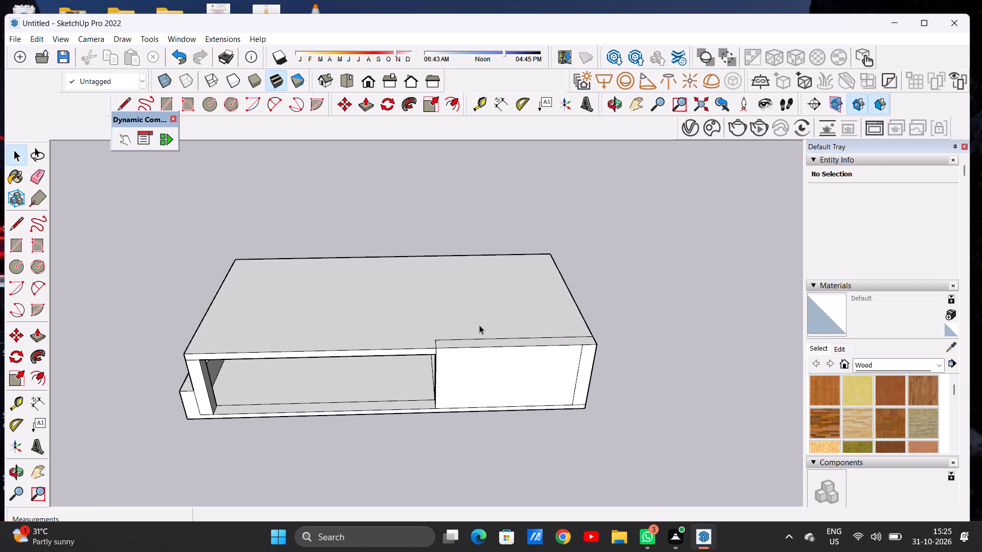
middle_click_drag(478, 325, 477, 371)
scroll(480, 362, "up", 7)
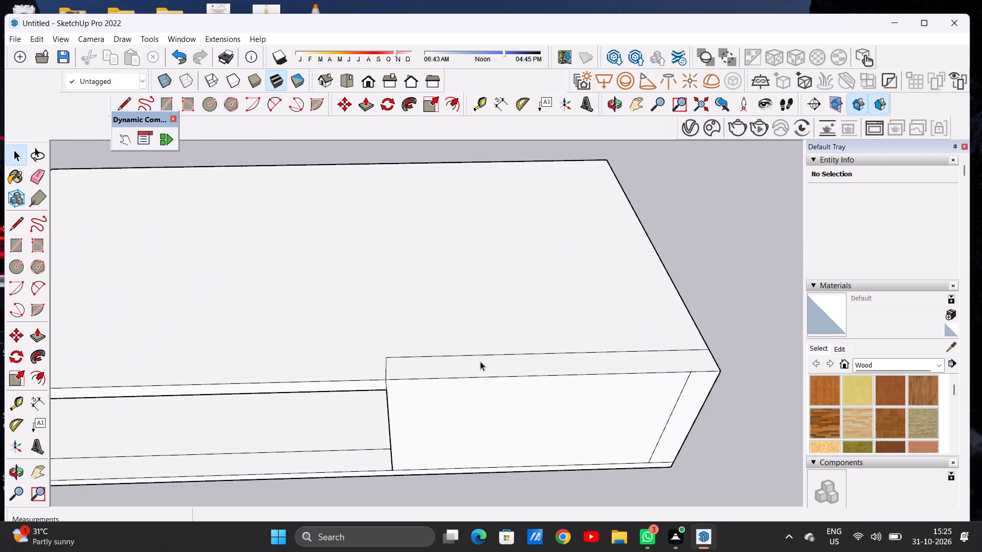
scroll(474, 356, "up", 1)
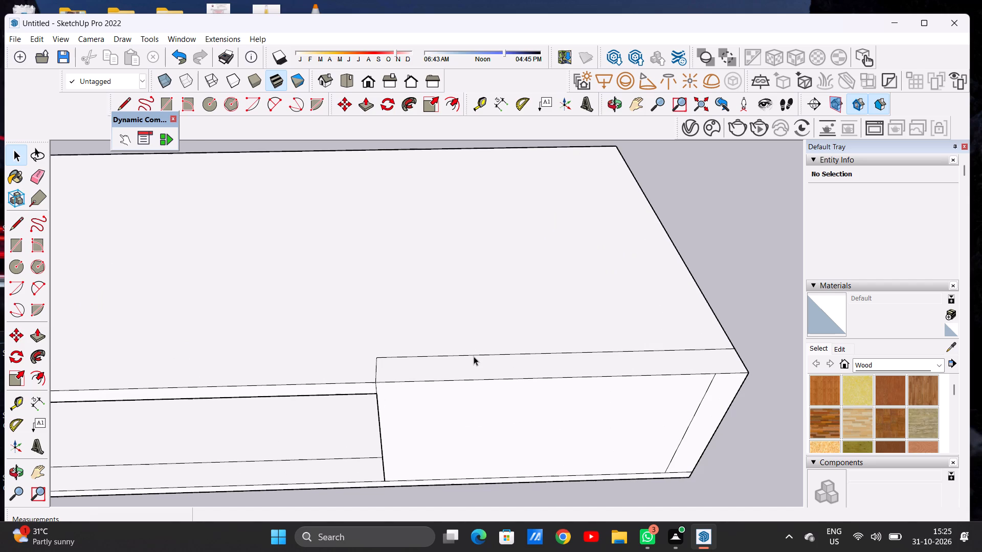
scroll(464, 321, "down", 4)
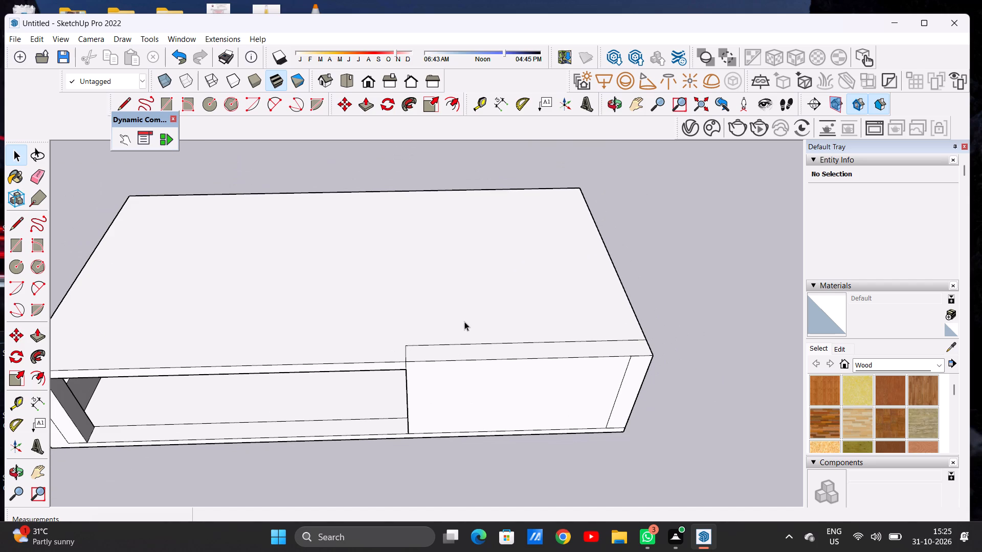
Undo the raising of the room's front wall top and the erasing of its short dividing edge.
scroll(464, 321, "down", 4)
middle_click_drag(487, 374, 492, 354)
scroll(492, 354, "up", 2)
key("ctrl+z")
key("ctrl+z")
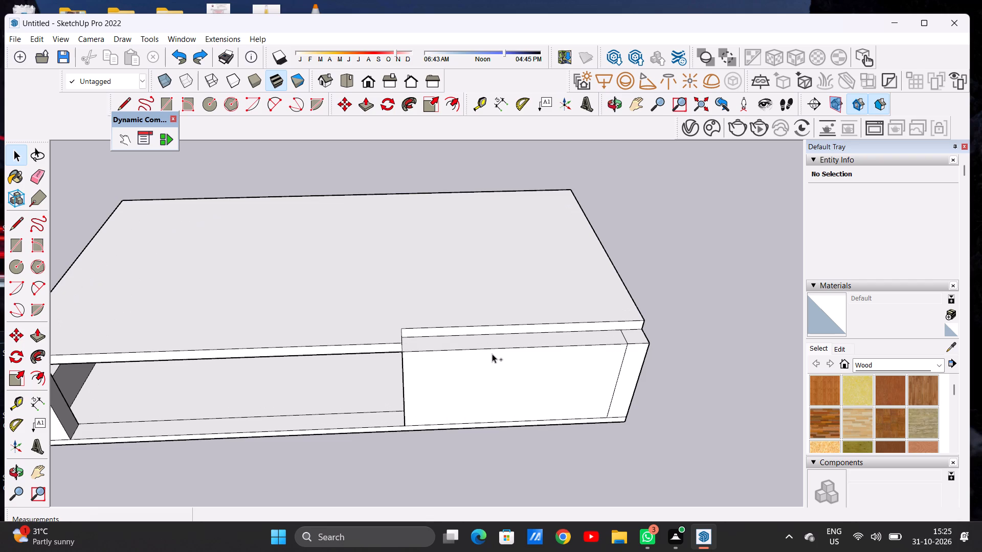
Examine the roof slab's front edge and the step where it meets the room's front wall.
scroll(451, 319, "down", 6)
middle_click_drag(495, 355, 485, 268)
middle_click_drag(524, 266, 524, 336)
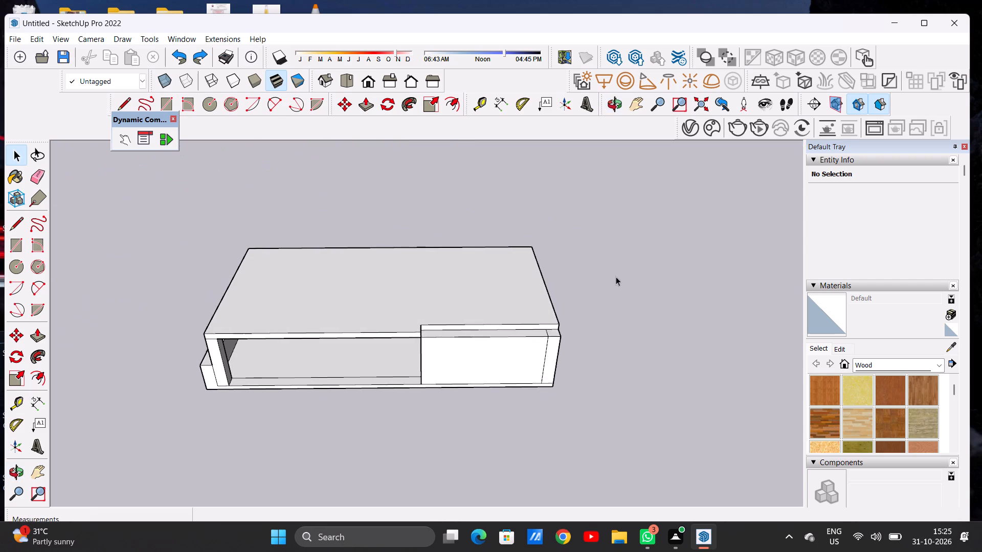
scroll(620, 282, "down", 11)
middle_click_drag(572, 297, 562, 366)
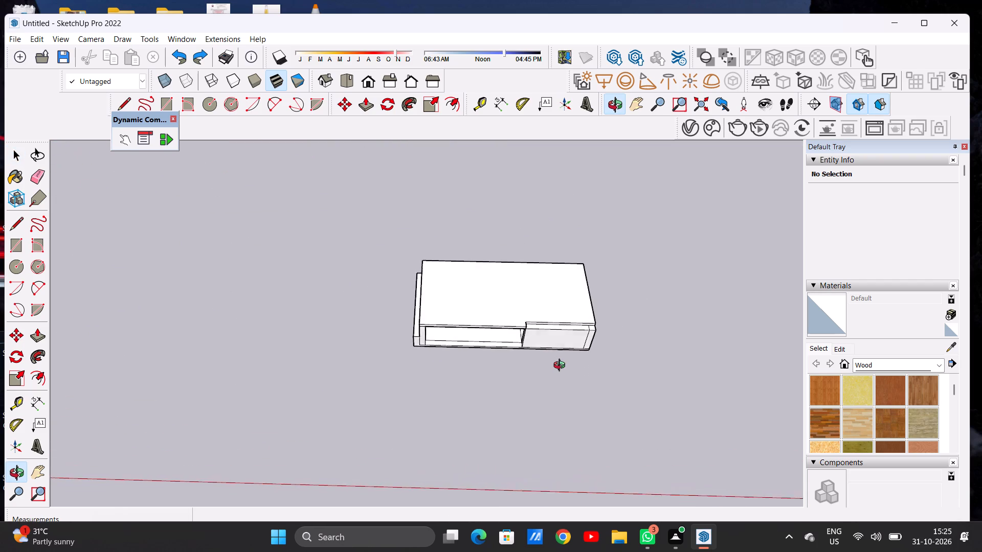
middle_click_drag(562, 366, 540, 379)
scroll(547, 329, "up", 6)
scroll(482, 274, "down", 5)
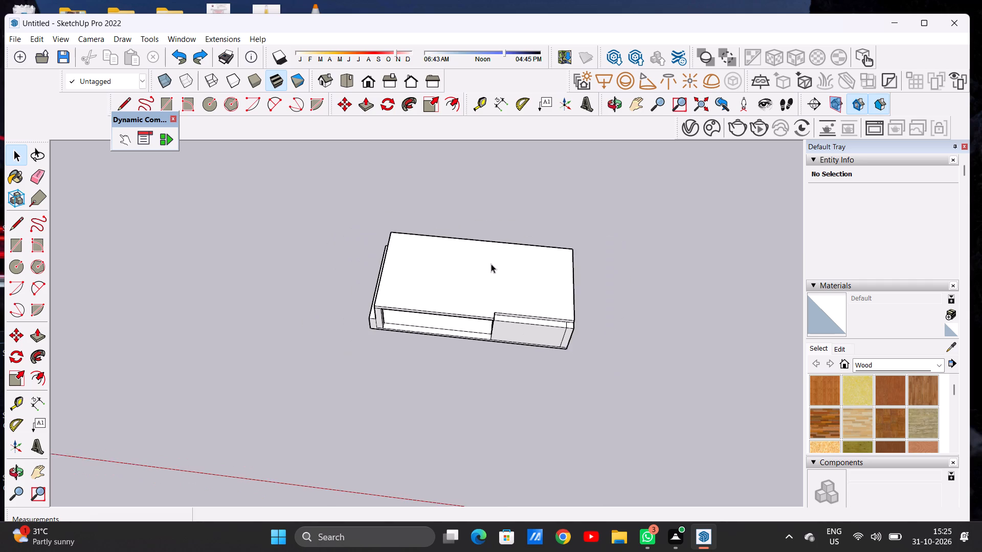
middle_click_drag(491, 265, 502, 311)
scroll(470, 330, "up", 11)
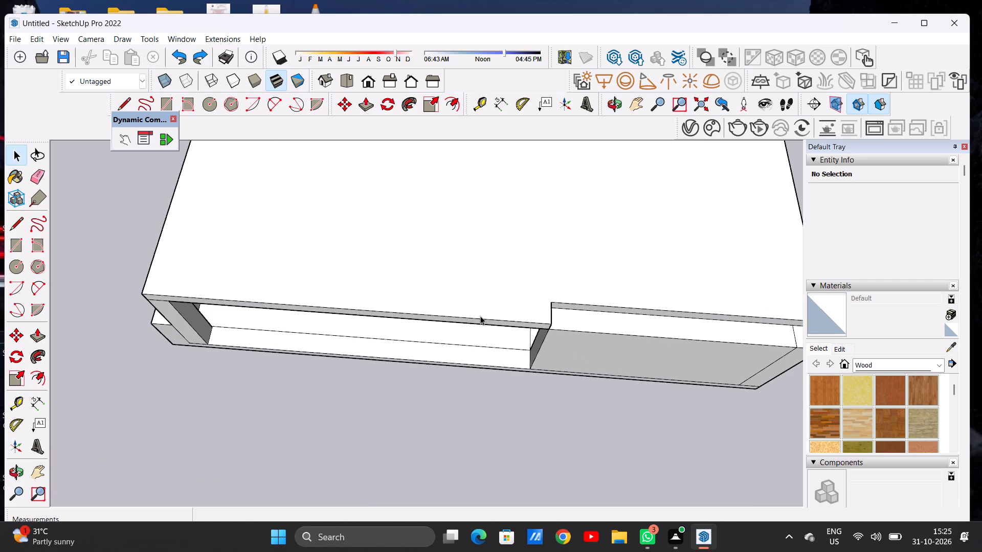
Draw a line about 35' 11/16" across the roof top from the front step's inner corner to the end edge above the open floor.
key("l")
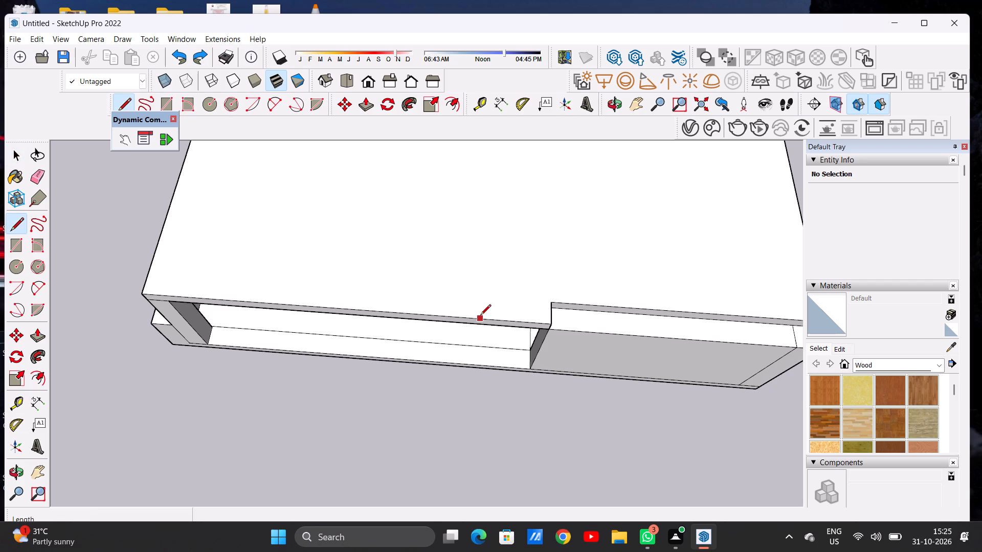
scroll(535, 276, "down", 7)
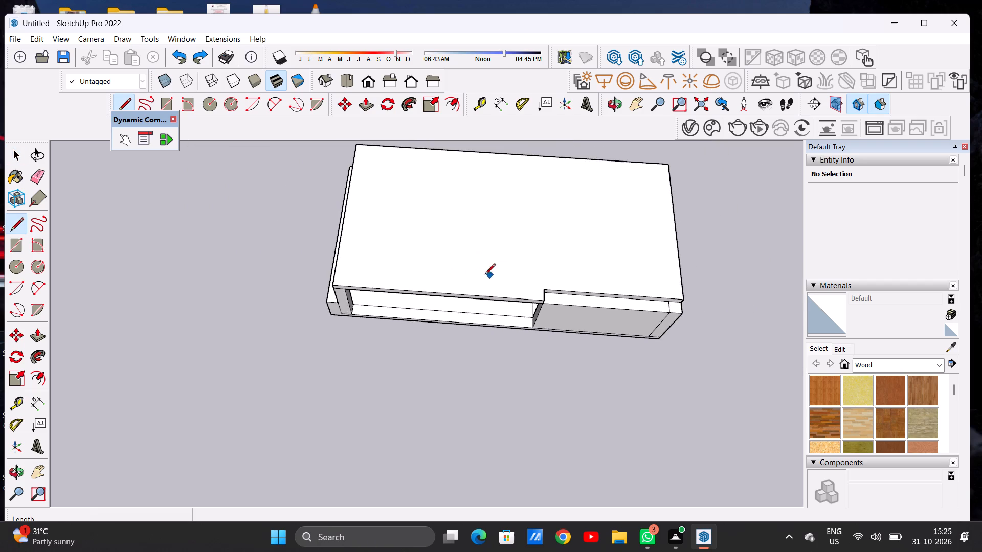
middle_click_drag(478, 278, 527, 302)
scroll(540, 275, "up", 17)
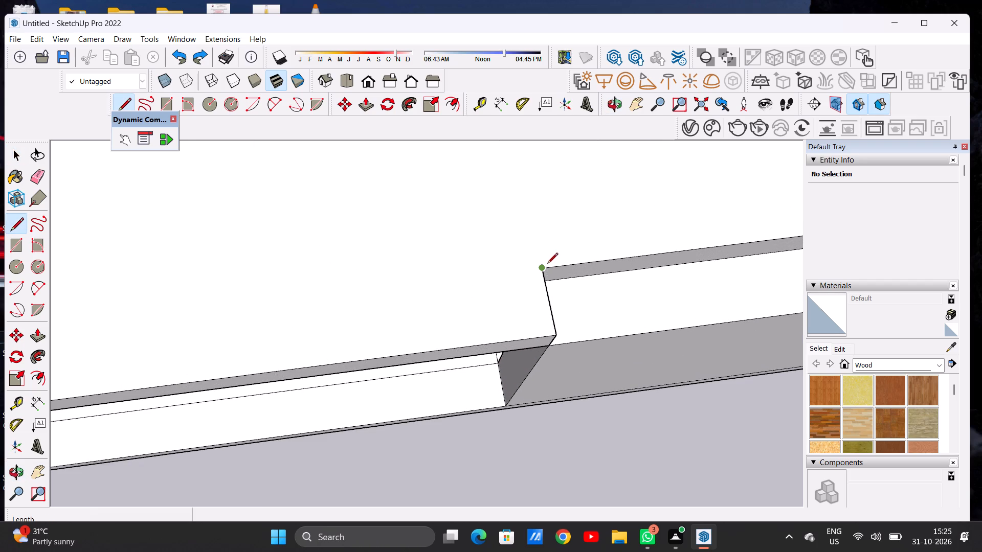
left_click(541, 268)
scroll(561, 270, "down", 16)
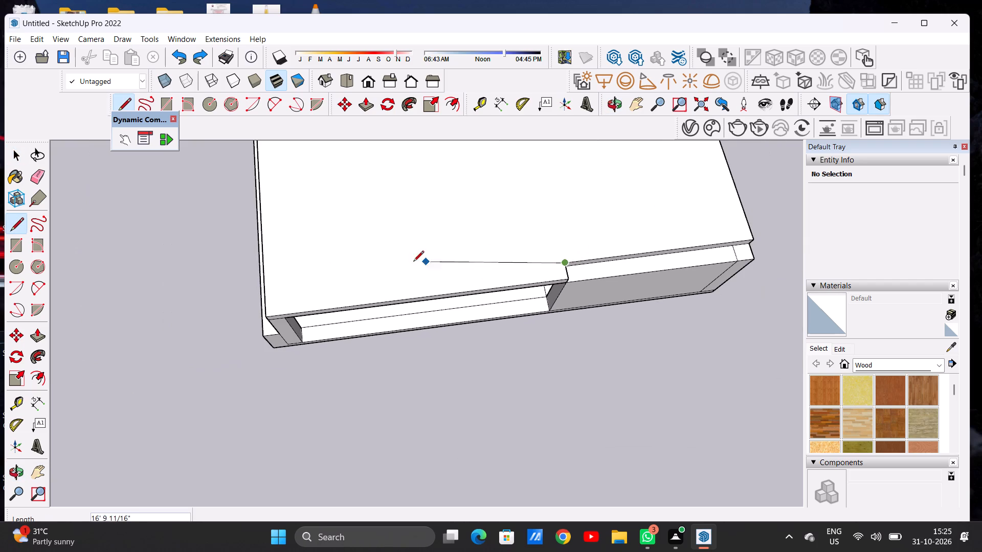
scroll(295, 291, "up", 9)
left_click(245, 305)
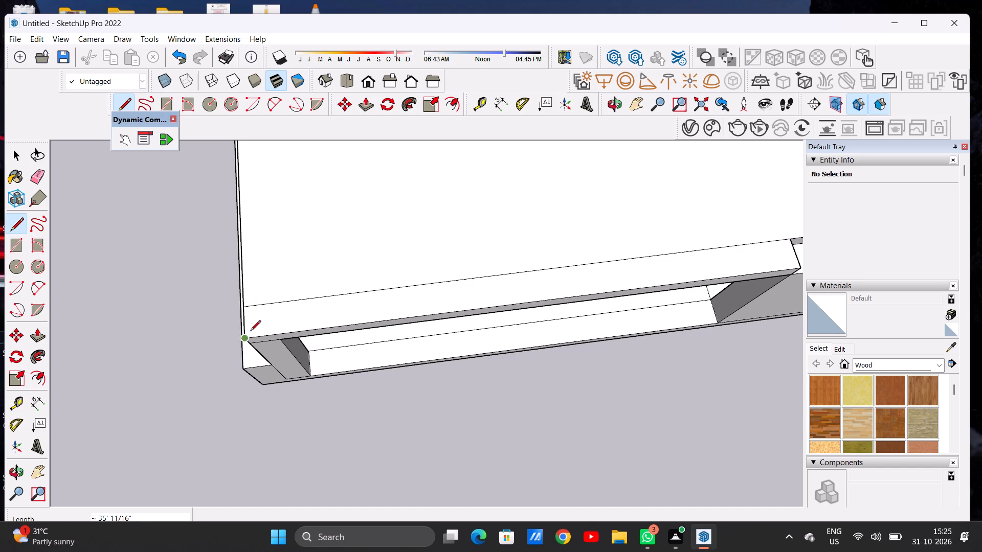
scroll(340, 371, "down", 12)
middle_click_drag(375, 373, 359, 348)
scroll(335, 346, "up", 9)
scroll(315, 321, "down", 1)
scroll(315, 321, "up", 8)
left_click(309, 340)
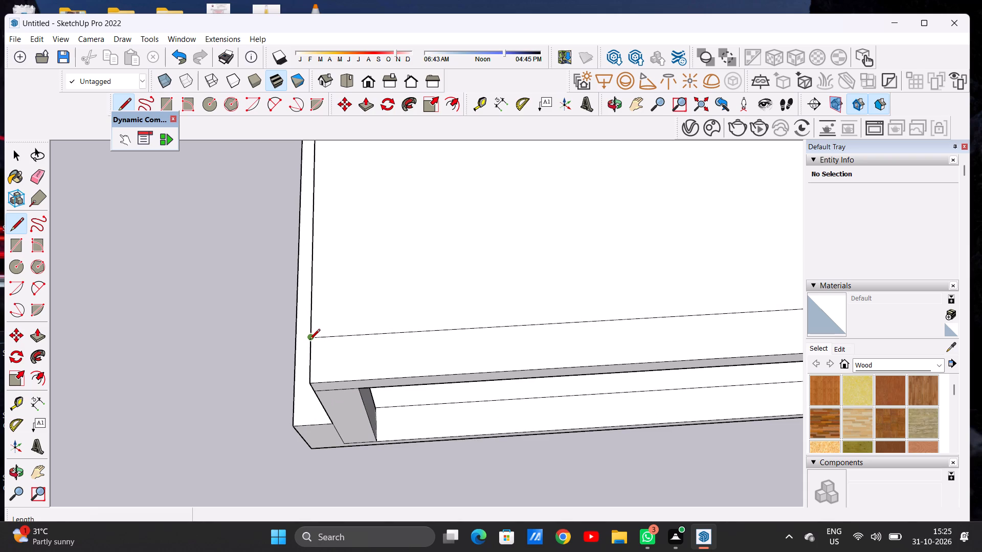
key("space")
Offset the main roof top face's outline inward about 1' 4 13/16".
scroll(334, 351, "down", 20)
scroll(334, 351, "down", 4)
scroll(460, 335, "up", 2)
scroll(460, 335, "down", 1)
scroll(460, 335, "up", 7)
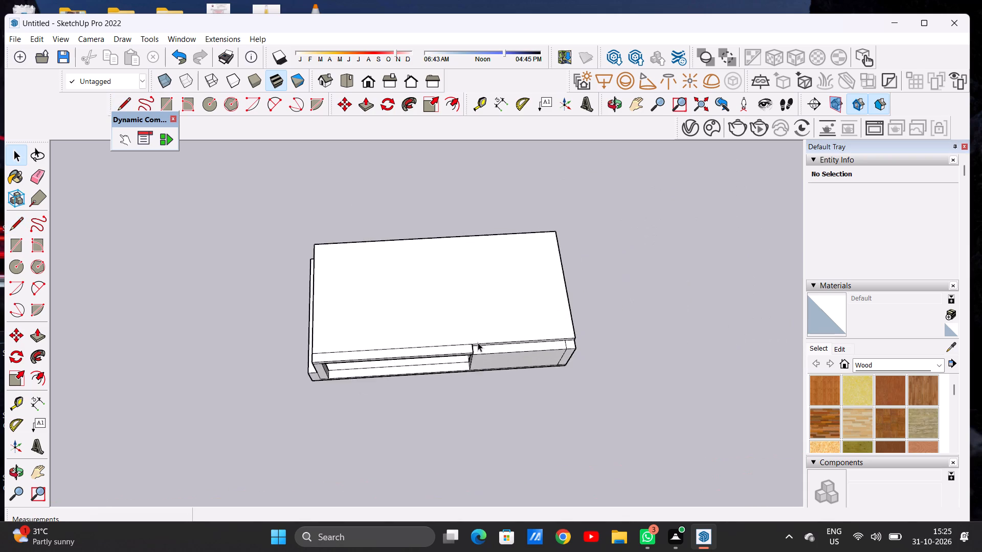
scroll(478, 342, "up", 12)
scroll(461, 352, "down", 12)
middle_click_drag(459, 339, 445, 351)
scroll(454, 318, "up", 2)
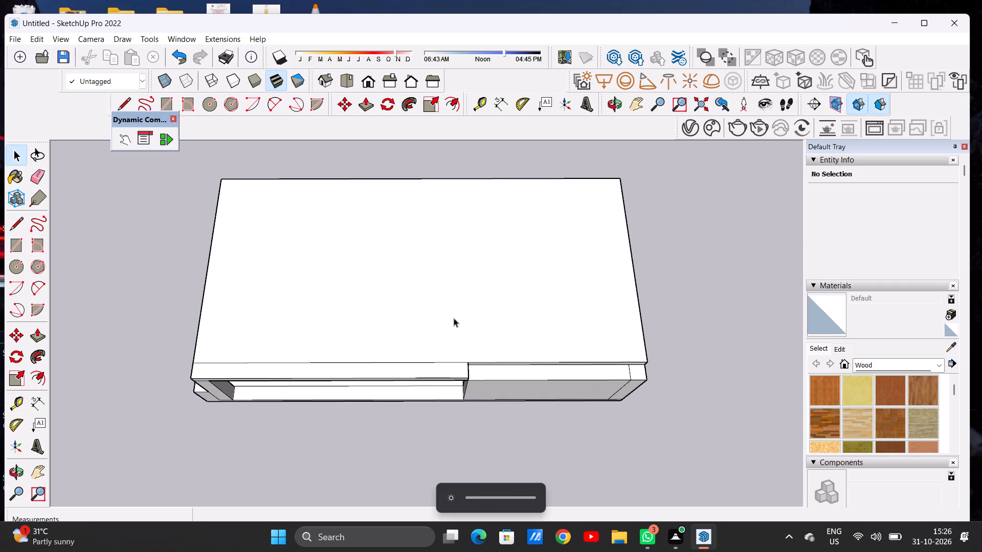
type("OF")
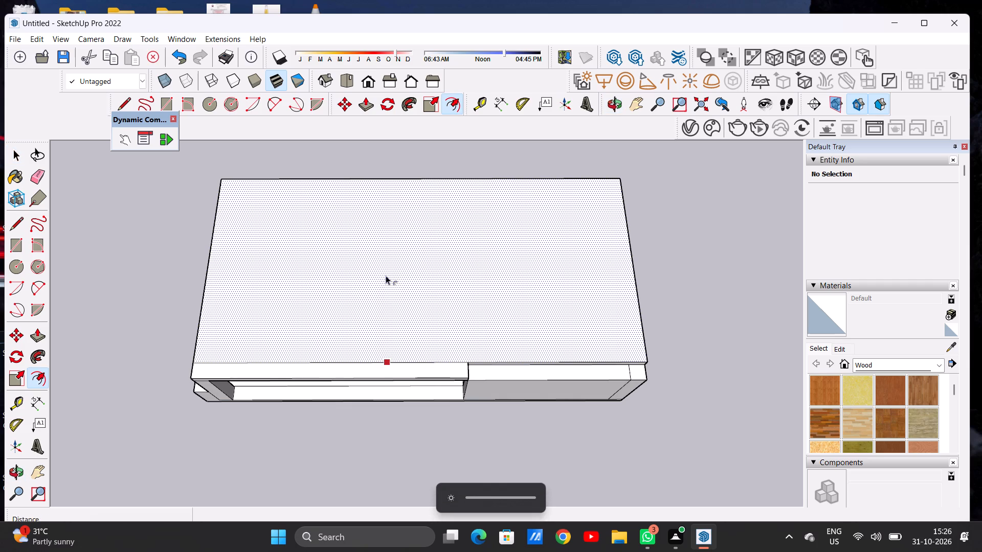
left_click(360, 212)
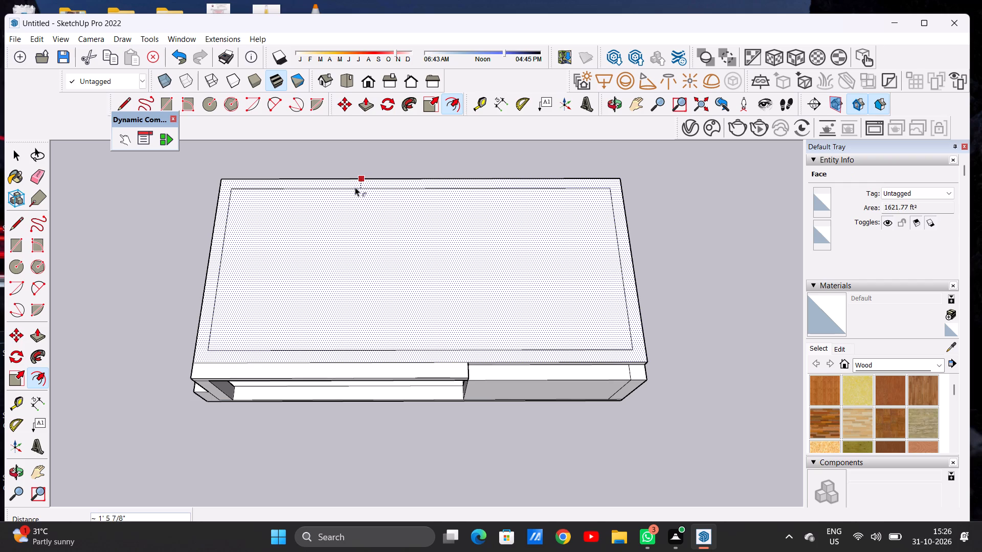
left_click(355, 187)
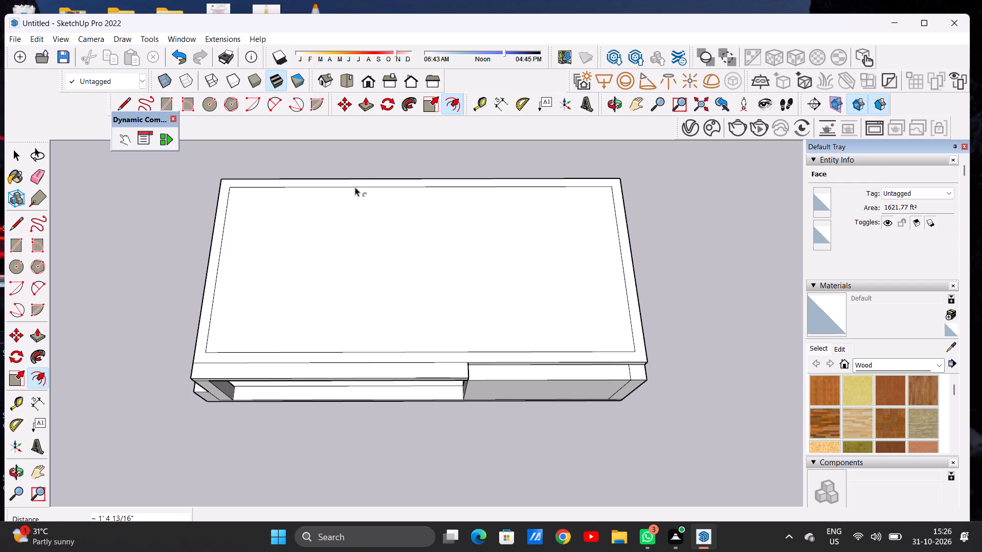
key("space")
Examine the roof top, the pillars and the room's front wall from the front and the open-floor side.
scroll(675, 343, "down", 6)
scroll(416, 324, "down", 6)
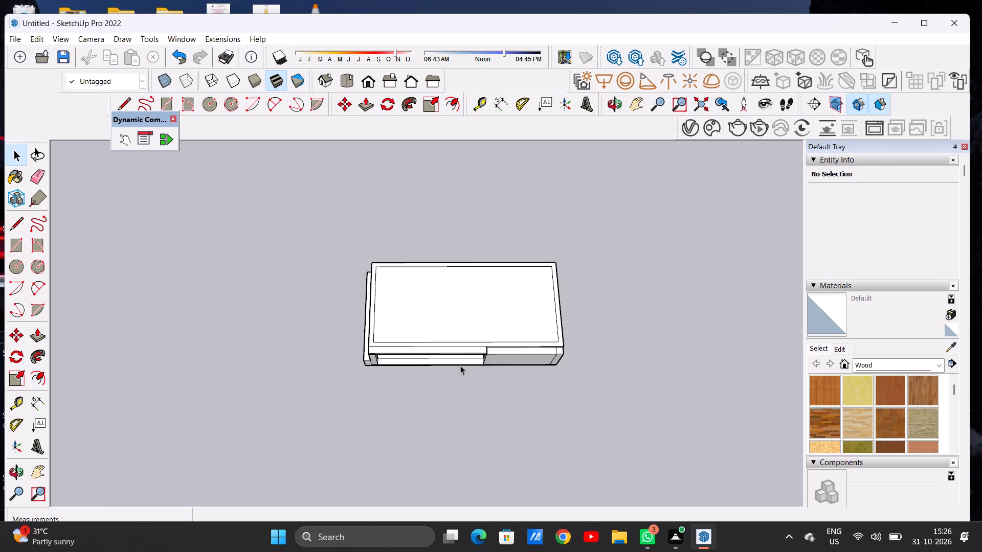
middle_click_drag(537, 409, 523, 277)
scroll(515, 297, "up", 7)
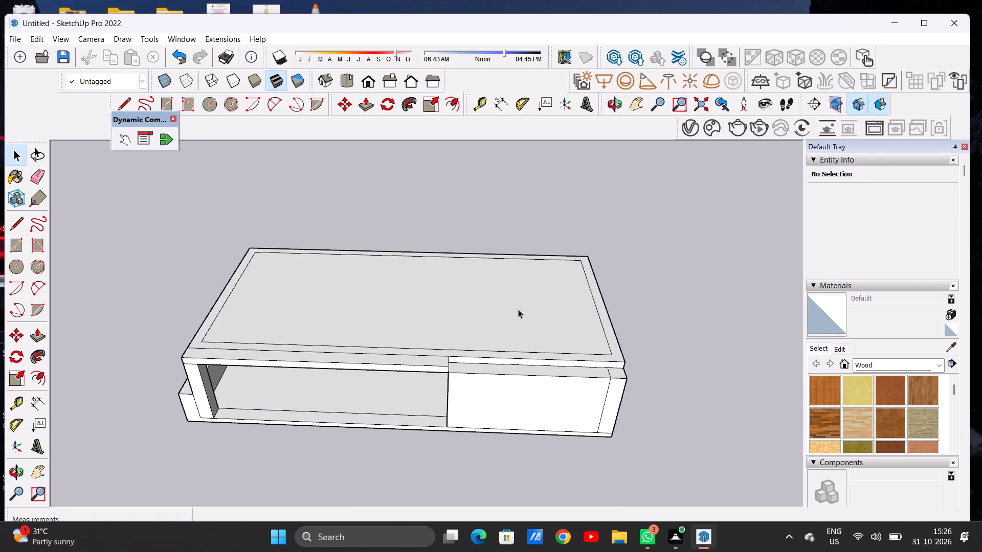
middle_click_drag(510, 335, 523, 290)
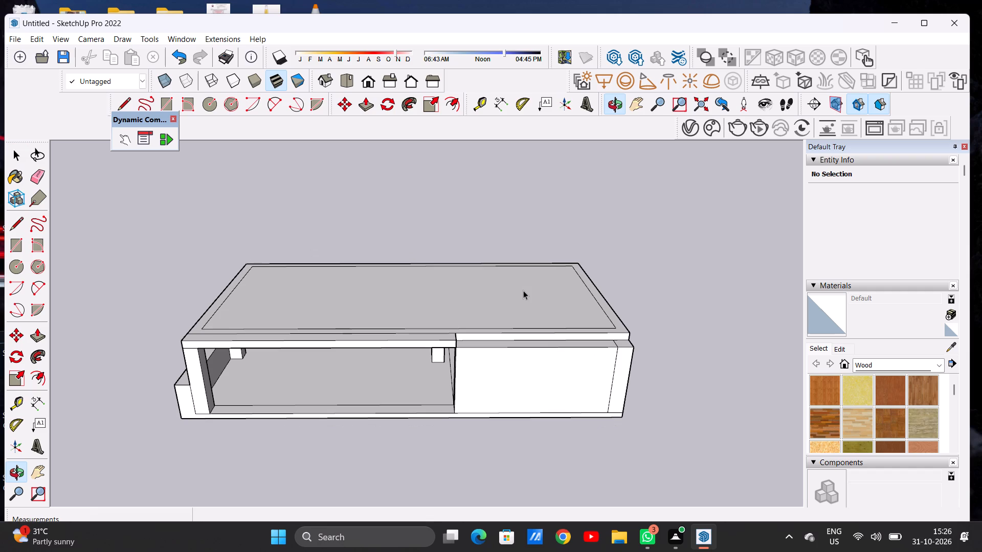
scroll(536, 286, "down", 7)
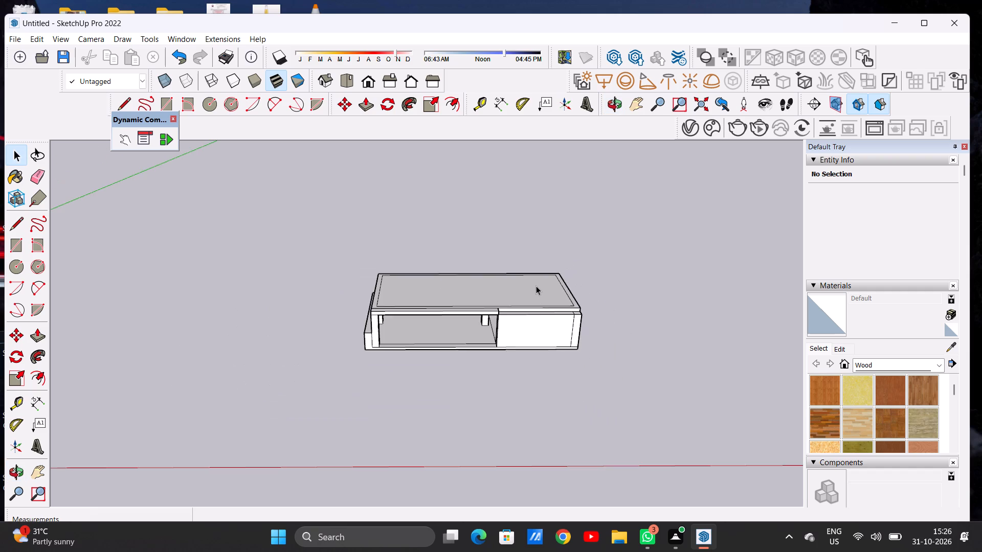
middle_click_drag(517, 348, 608, 337)
scroll(585, 336, "down", 1)
scroll(469, 292, "up", 1)
scroll(473, 292, "down", 1)
scroll(475, 292, "up", 10)
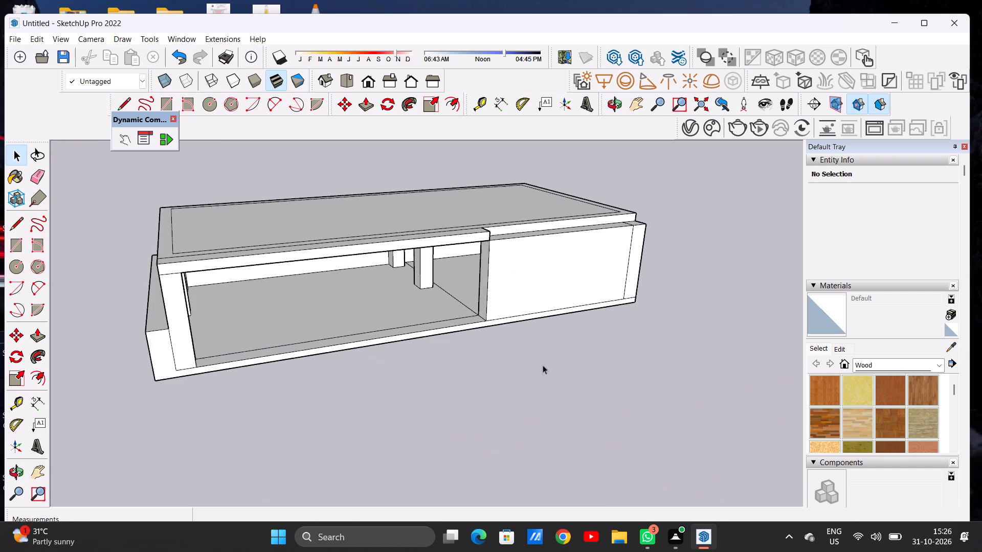
Push/Pull the narrow end face of the room's front wall 6' 4" outward into the open floor's front opening.
scroll(543, 365, "up", 5)
scroll(511, 312, "down", 1)
scroll(511, 312, "up", 2)
scroll(499, 314, "down", 6)
middle_click_drag(483, 307, 483, 320)
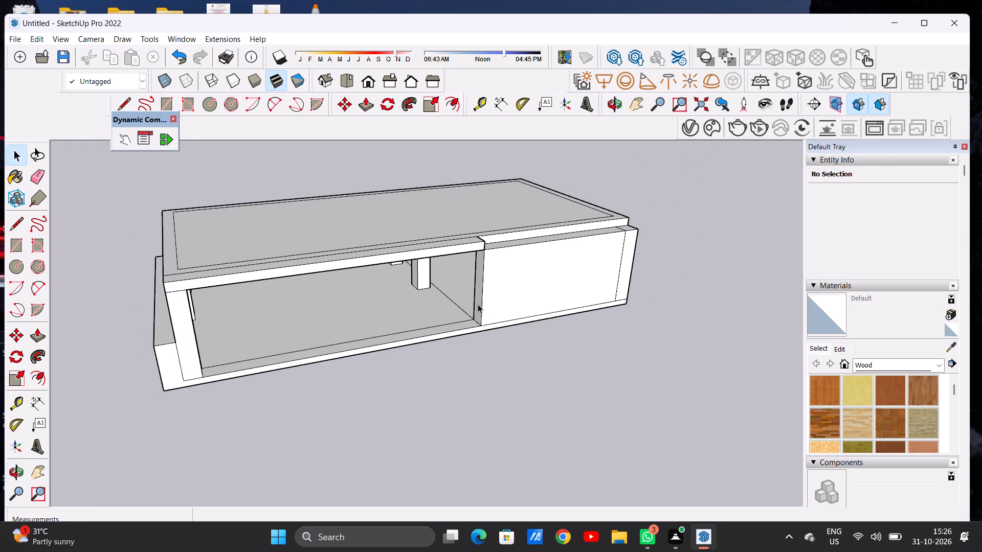
scroll(479, 261, "up", 4)
scroll(479, 261, "down", 1)
scroll(479, 261, "up", 2)
key("p")
scroll(479, 261, "up", 4)
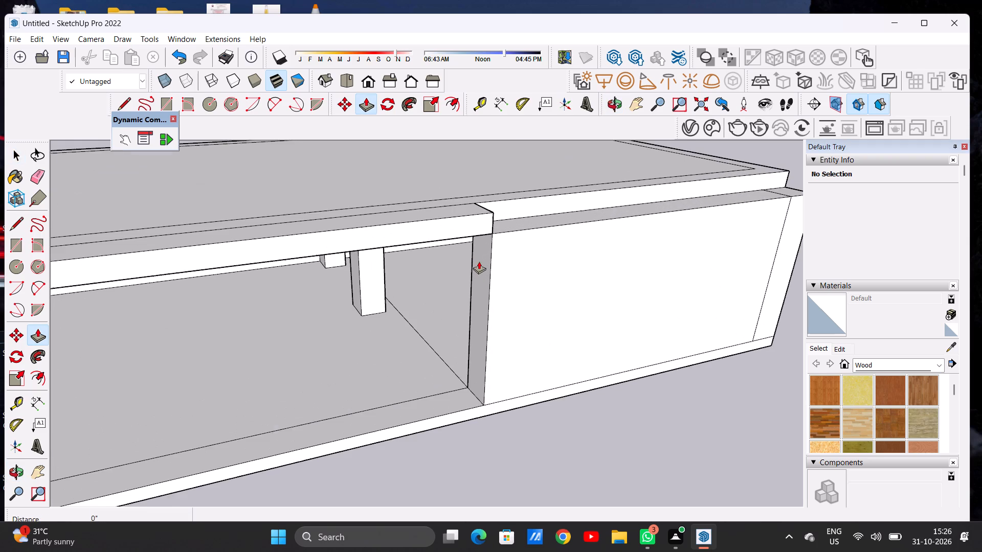
left_click(481, 269)
scroll(431, 278, "down", 13)
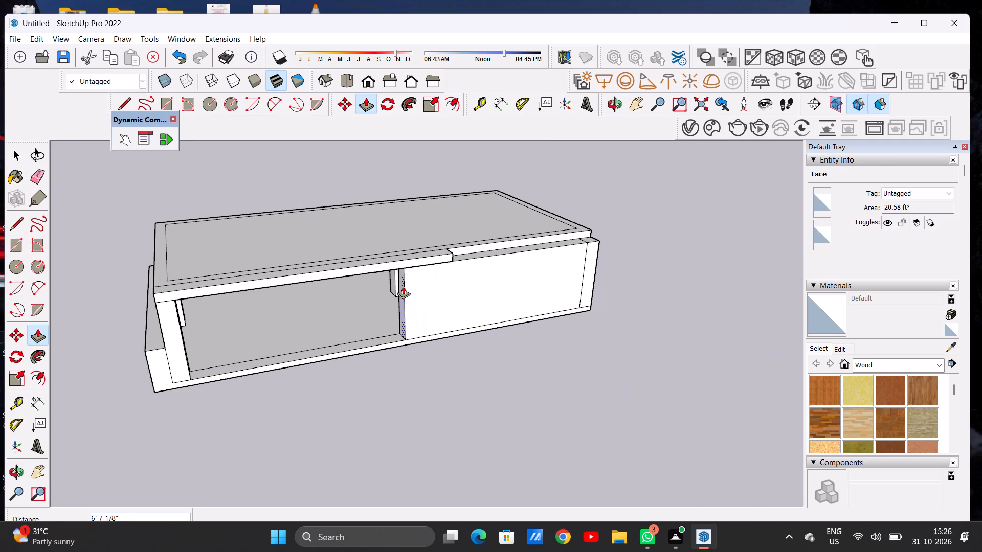
left_click(405, 287)
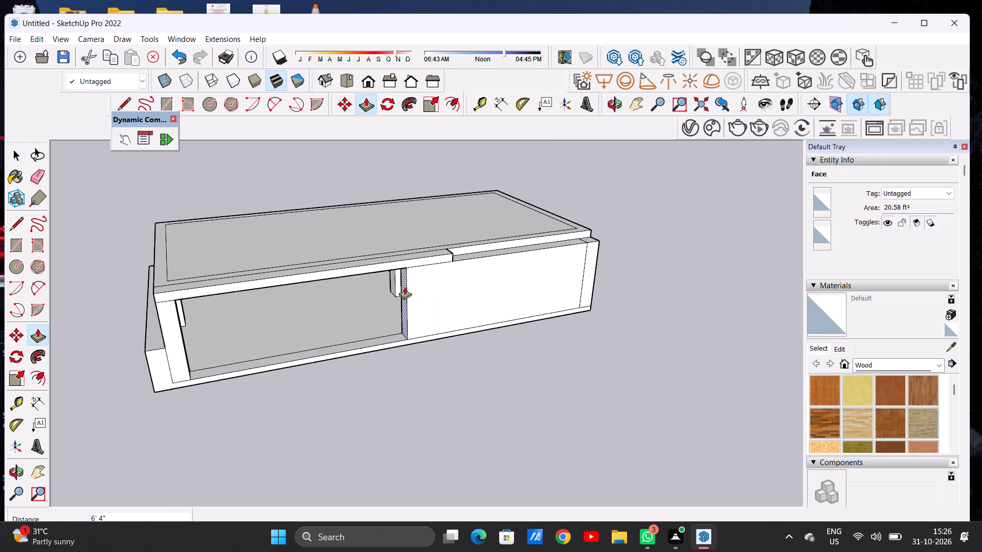
Push/Pull the end face of the roof's projecting front strip back 6' 4", flush with the extended front wall's end.
middle_click_drag(462, 294, 396, 276)
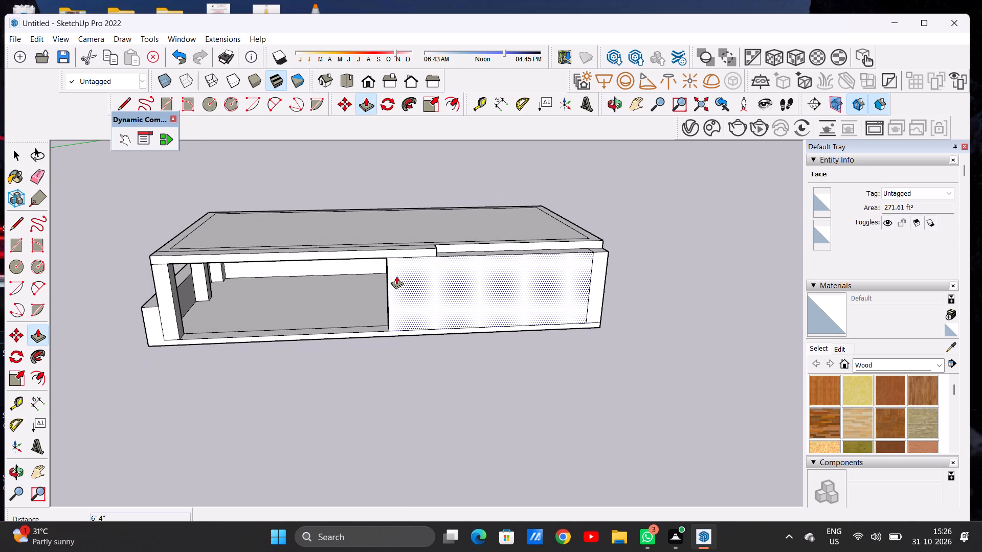
middle_click_drag(460, 262, 324, 341)
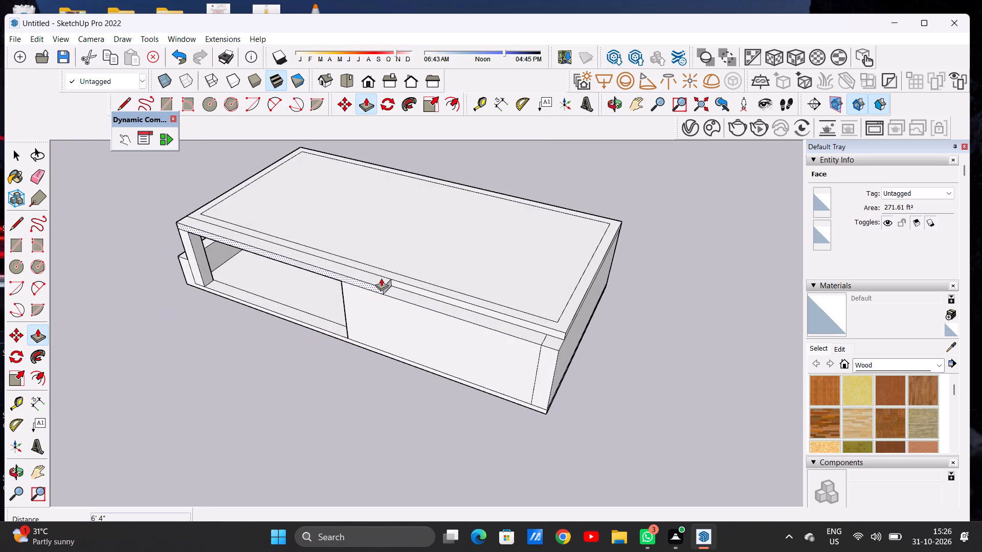
scroll(382, 276, "up", 12)
left_click(388, 299)
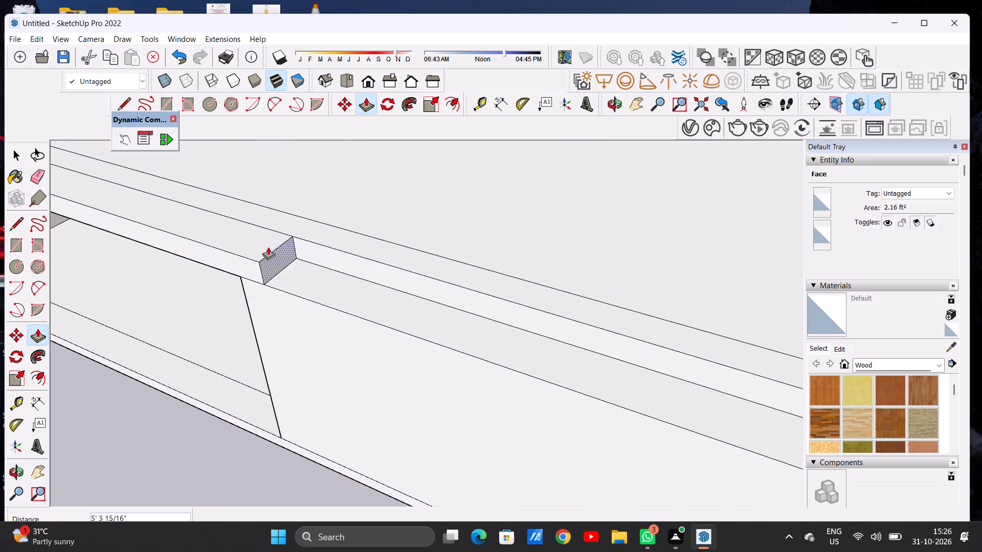
scroll(304, 261, "down", 10)
left_click(279, 269)
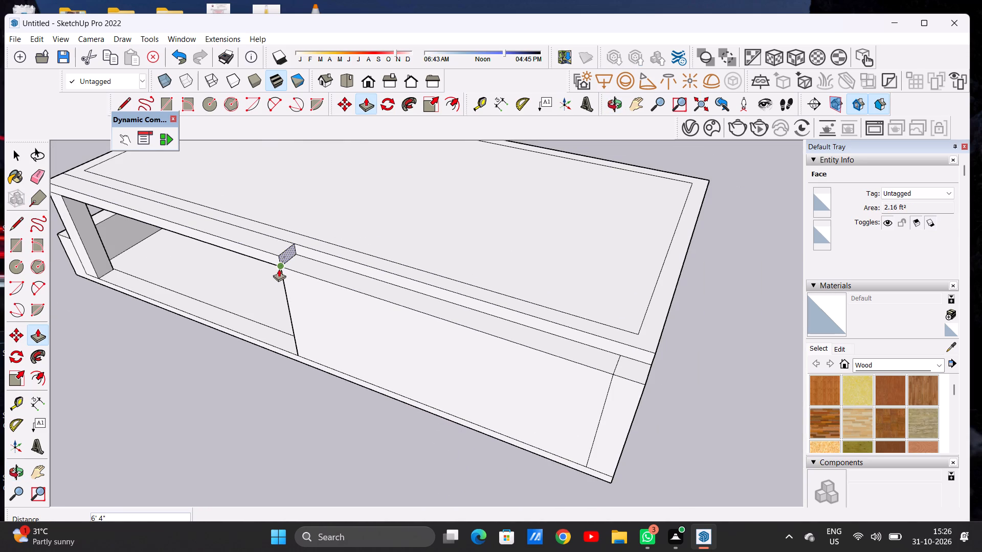
Examine the extended front wall and shortened roof strip from the front, below and above.
key("space")
scroll(392, 369, "down", 12)
scroll(475, 327, "up", 1)
scroll(477, 330, "down", 2)
middle_click_drag(389, 354, 493, 283)
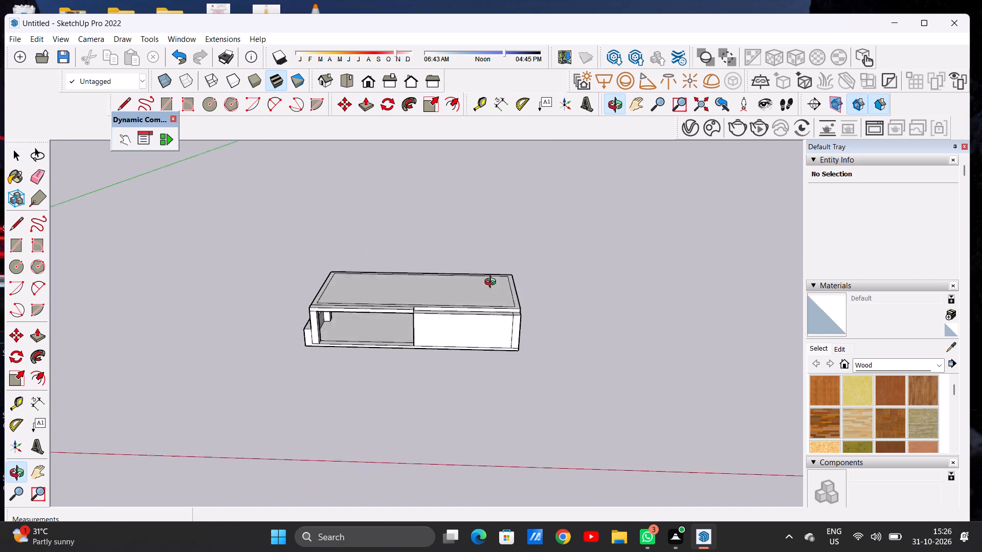
middle_click_drag(493, 283, 516, 241)
scroll(433, 297, "up", 8)
middle_click_drag(445, 324, 449, 265)
scroll(445, 324, "up", 1)
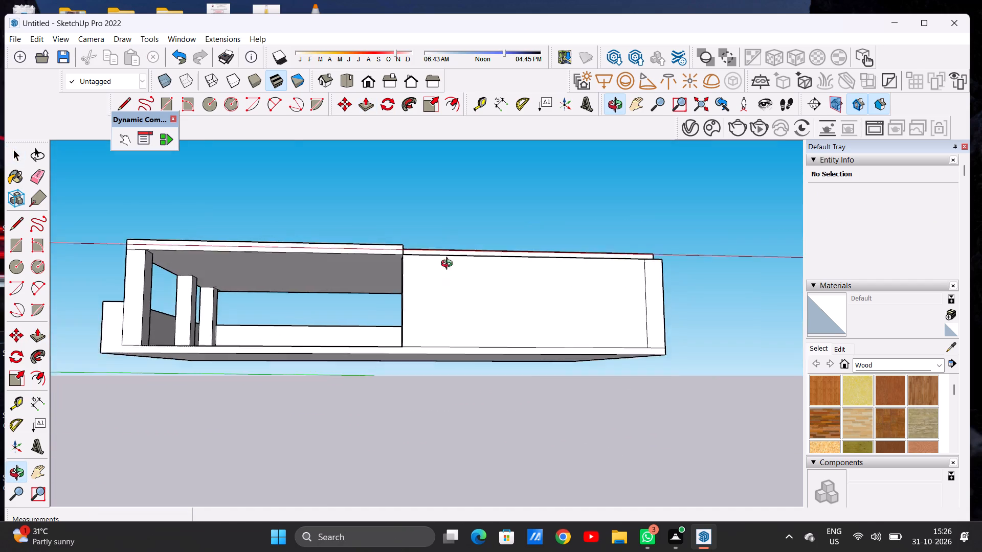
middle_click_drag(449, 265, 445, 302)
scroll(479, 338, "down", 9)
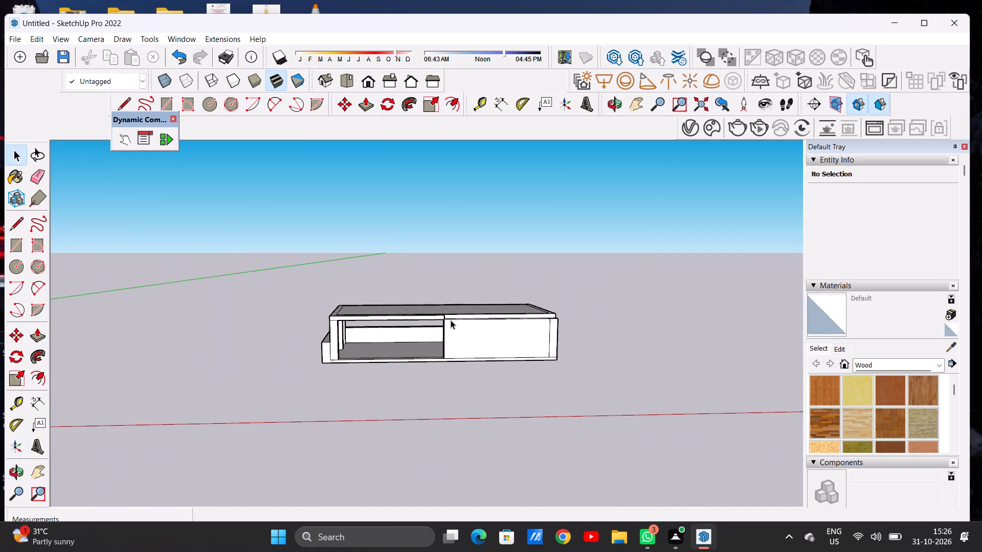
middle_click_drag(451, 330, 442, 409)
scroll(448, 362, "up", 8)
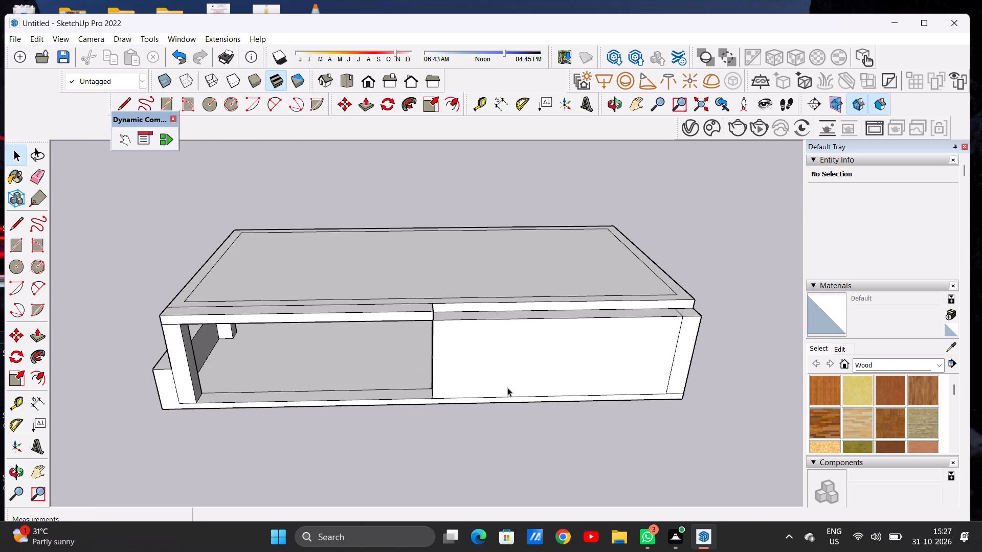
scroll(533, 382, "down", 3)
scroll(588, 370, "down", 4)
middle_click_drag(586, 367, 586, 364)
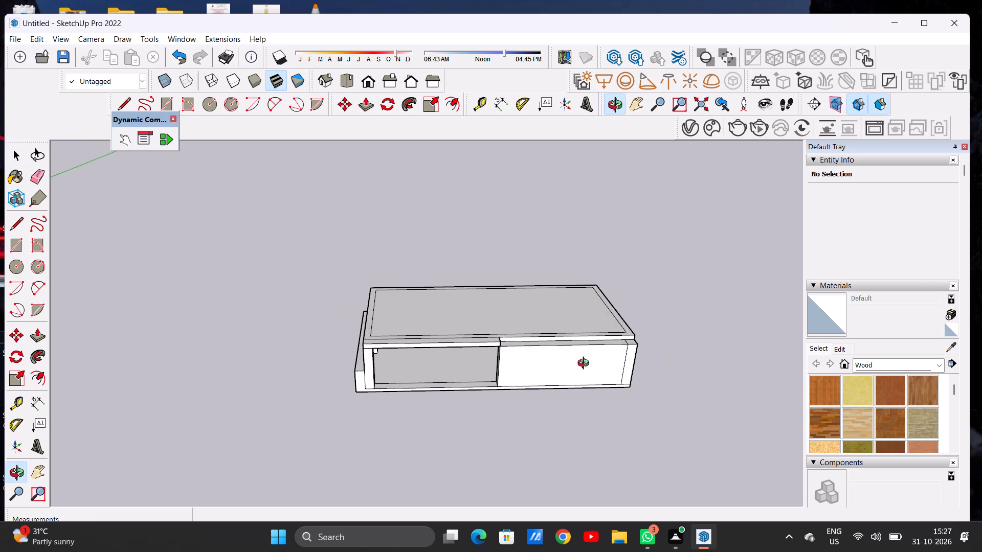
middle_click_drag(586, 364, 576, 343)
scroll(604, 323, "up", 6)
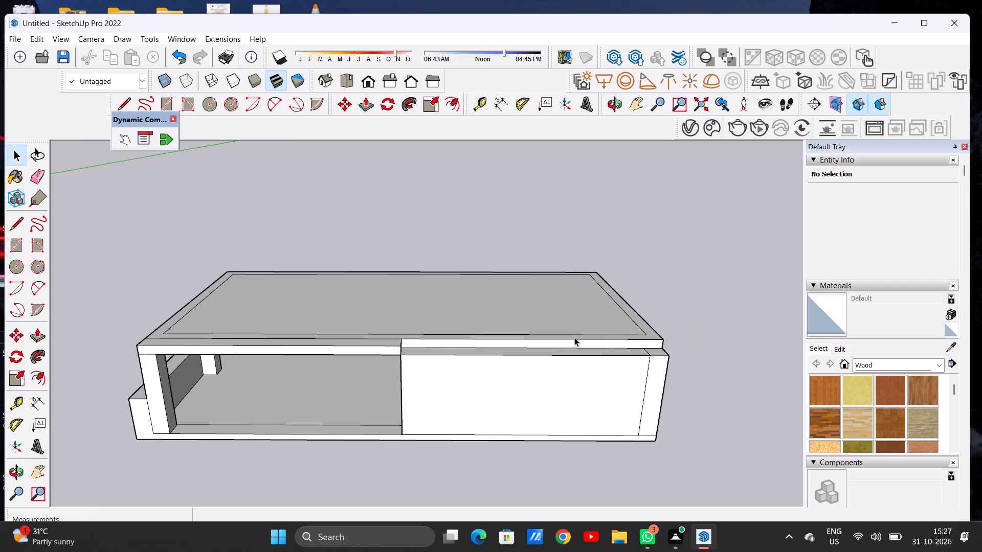
Examine the roof top, its inset border and the extended front wall from above and from the front.
scroll(583, 344, "down", 3)
middle_click_drag(610, 356, 607, 334)
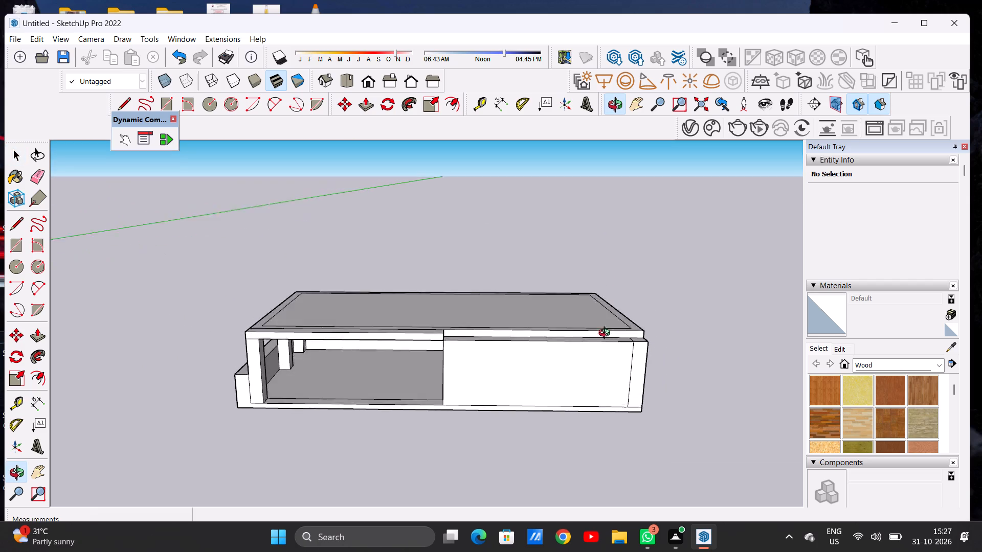
middle_click_drag(607, 334, 609, 393)
scroll(402, 357, "down", 3)
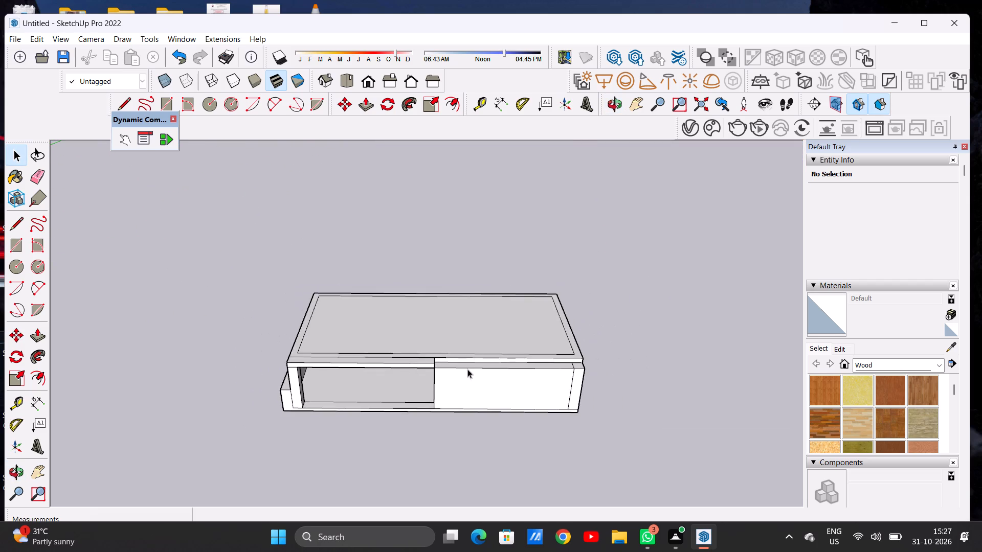
scroll(472, 369, "up", 15)
scroll(200, 158, "down", 4)
scroll(203, 161, "up", 1)
scroll(203, 161, "down", 13)
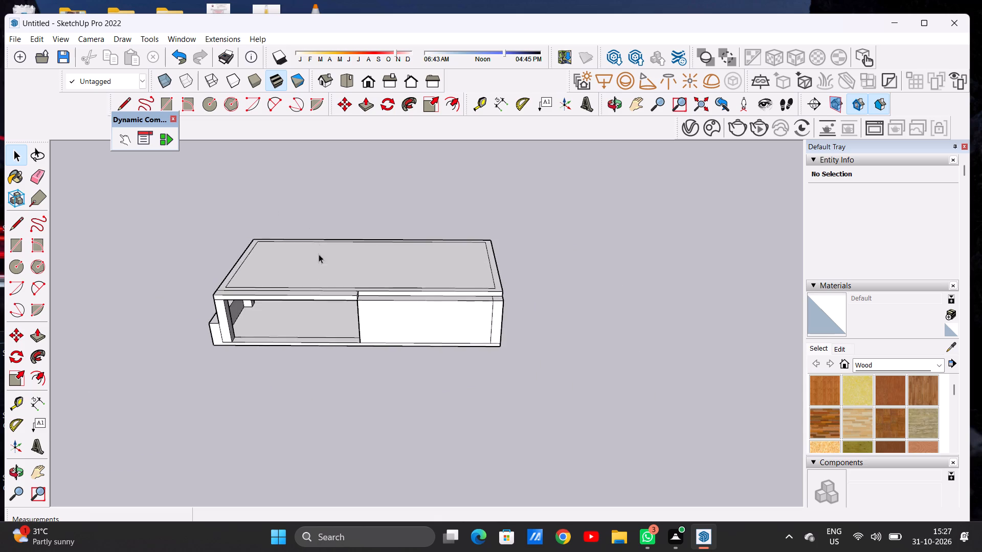
scroll(324, 282, "up", 5)
middle_click_drag(334, 261, 352, 304)
middle_click_drag(352, 304, 338, 289)
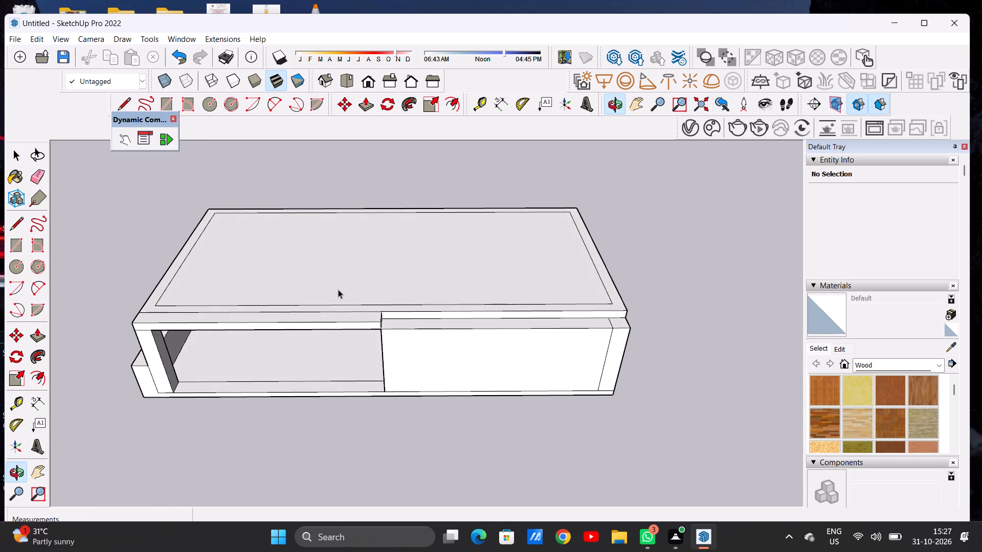
scroll(354, 289, "down", 1)
scroll(388, 322, "up", 6)
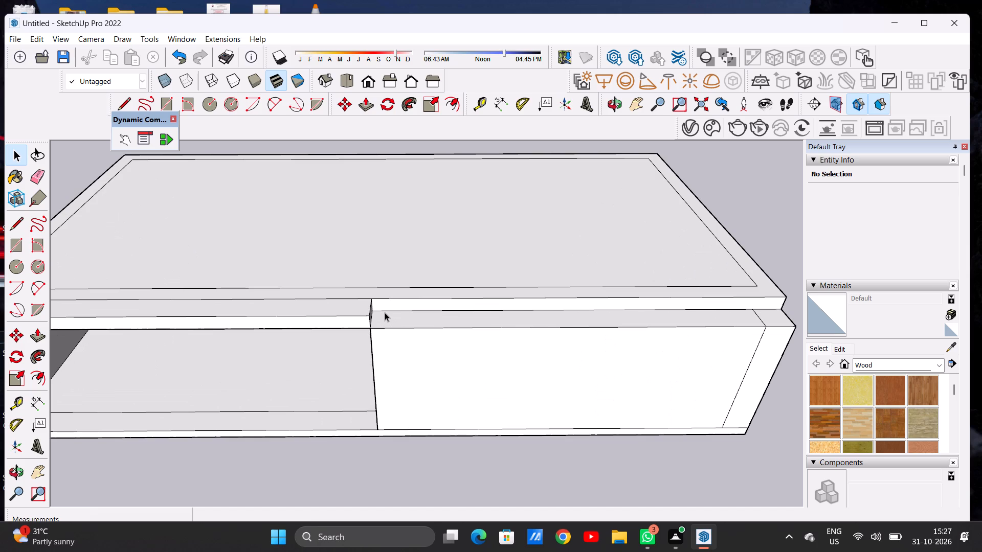
scroll(376, 325, "down", 20)
scroll(376, 325, "down", 14)
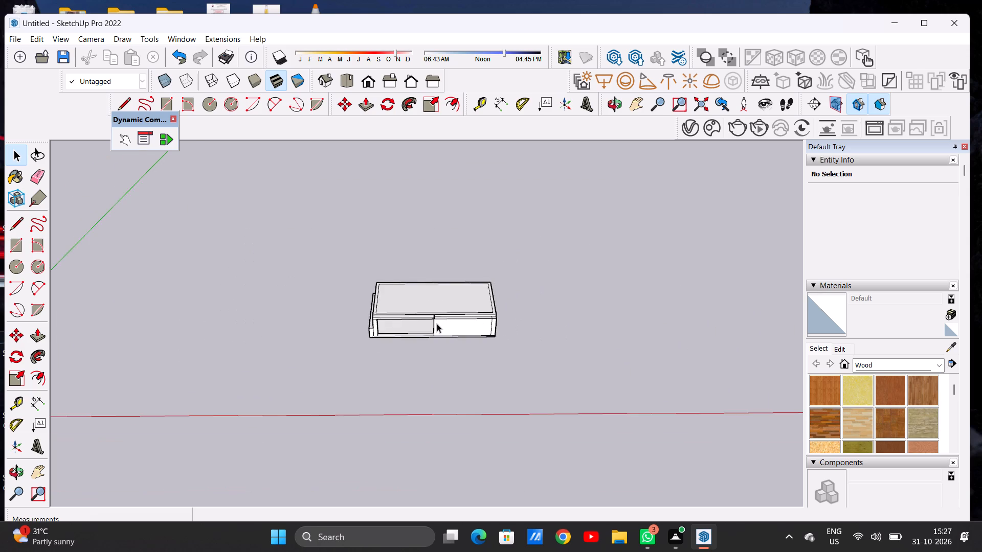
scroll(436, 323, "up", 11)
scroll(436, 307, "down", 1)
middle_click_drag(458, 340, 461, 249)
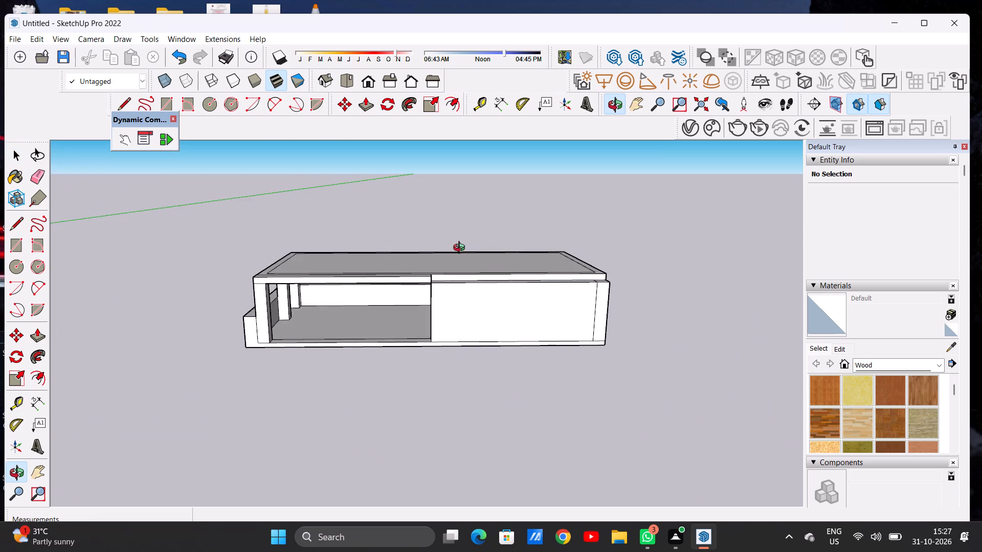
middle_click_drag(461, 249, 450, 371)
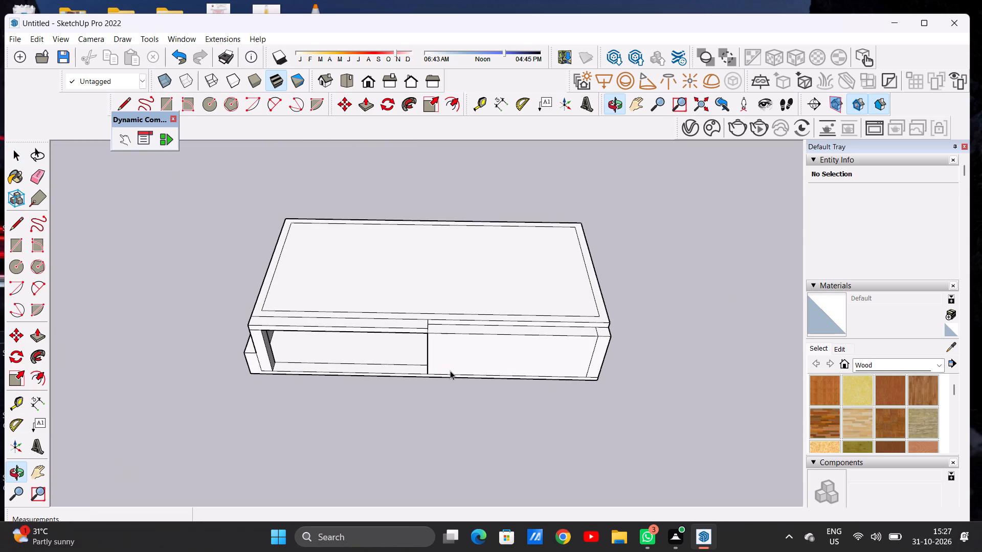
Draw two lines about 1' 5" long from the roof inset's front corners to the border's front edge, separating the front strip.
scroll(267, 318, "up", 7)
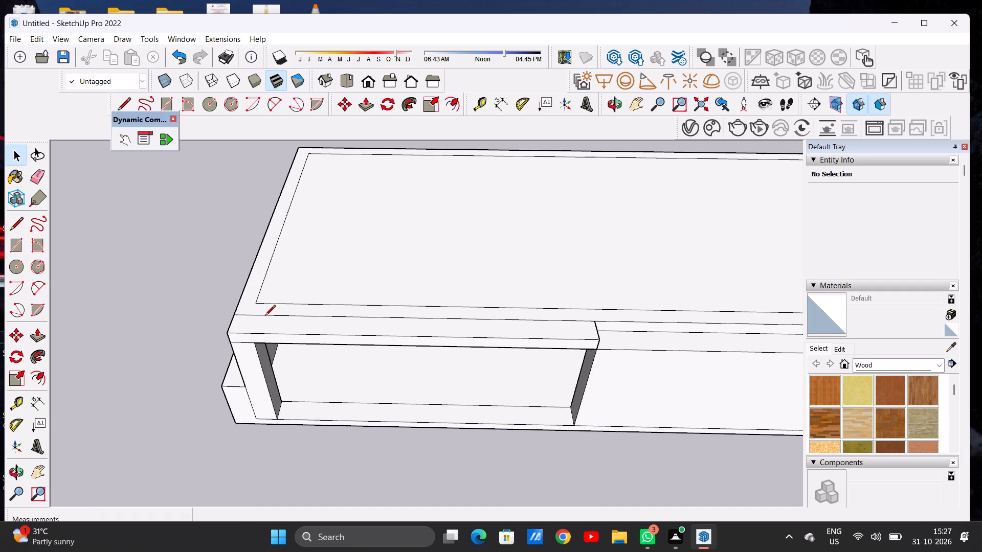
key("l")
scroll(272, 311, "up", 3)
scroll(263, 306, "down", 1)
scroll(262, 306, "up", 1)
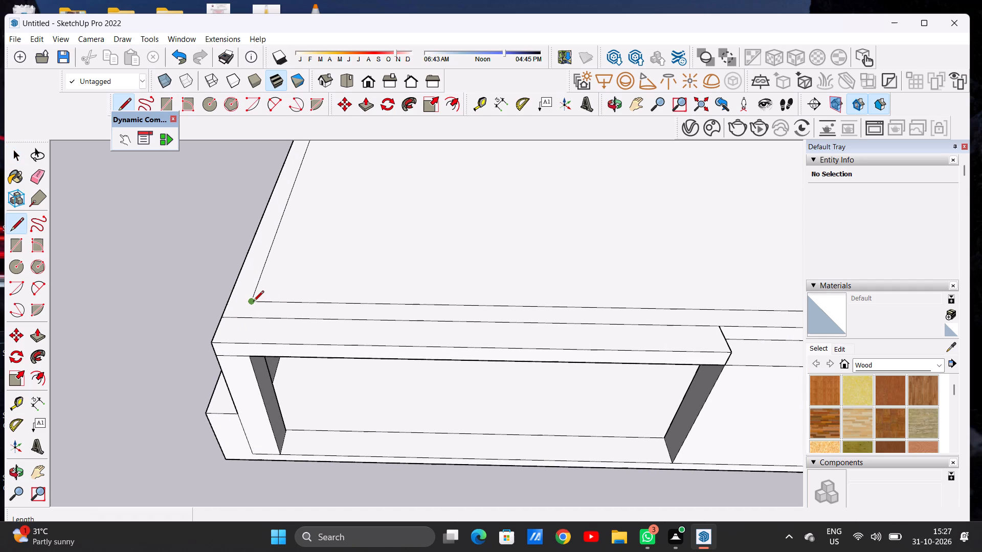
left_click(253, 302)
left_click(246, 318)
scroll(277, 313, "down", 9)
scroll(287, 311, "up", 1)
scroll(290, 311, "down", 1)
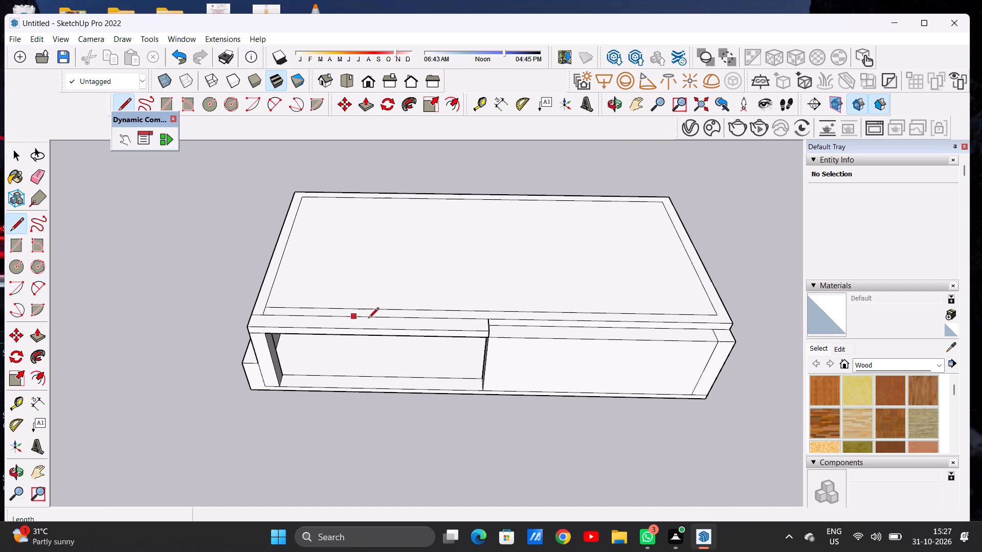
scroll(718, 318, "up", 2)
scroll(718, 318, "down", 1)
scroll(717, 319, "up", 8)
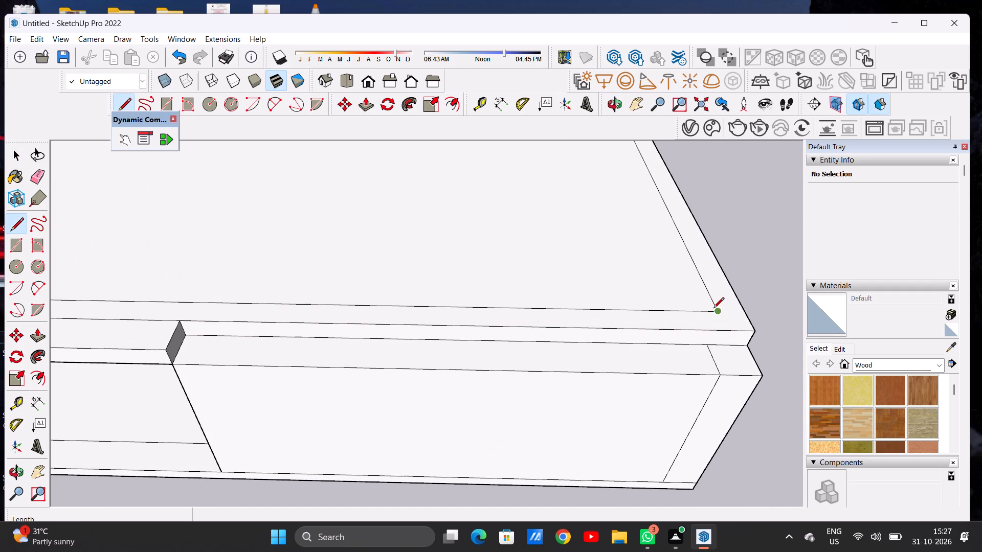
left_click(715, 310)
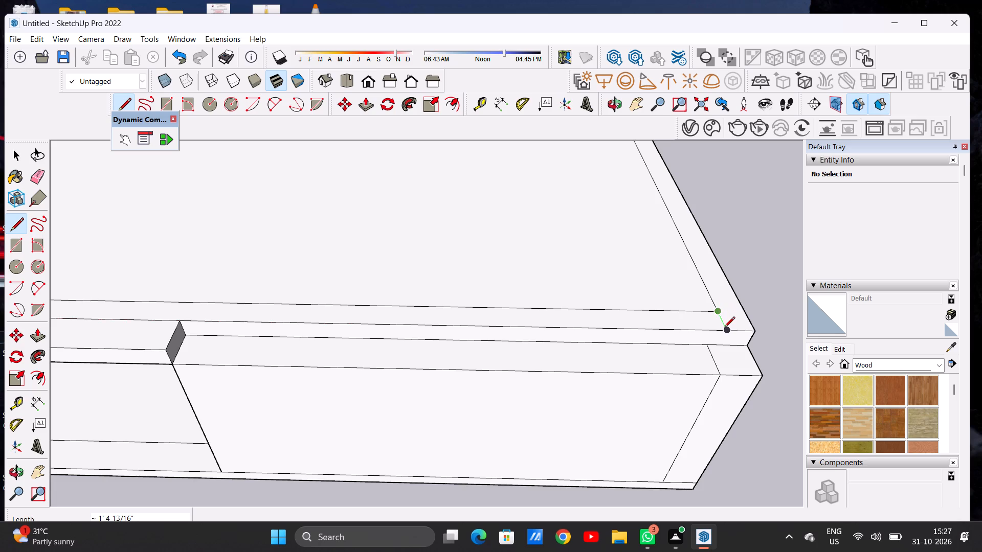
left_click(724, 328)
key("space")
scroll(635, 350, "down", 6)
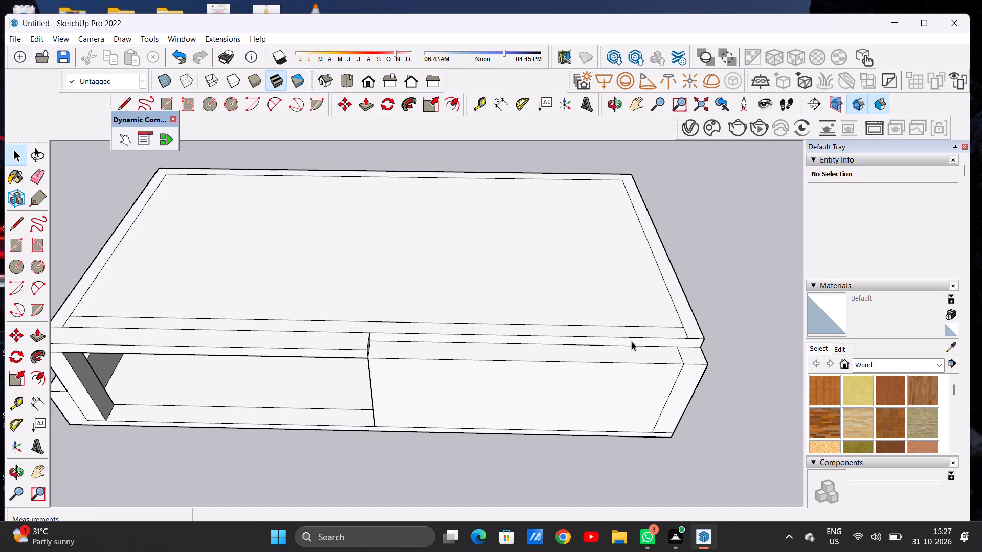
Push/Pull the roof's U-shaped border along the back and both sides up 10' to form the upper-storey walls.
key("p")
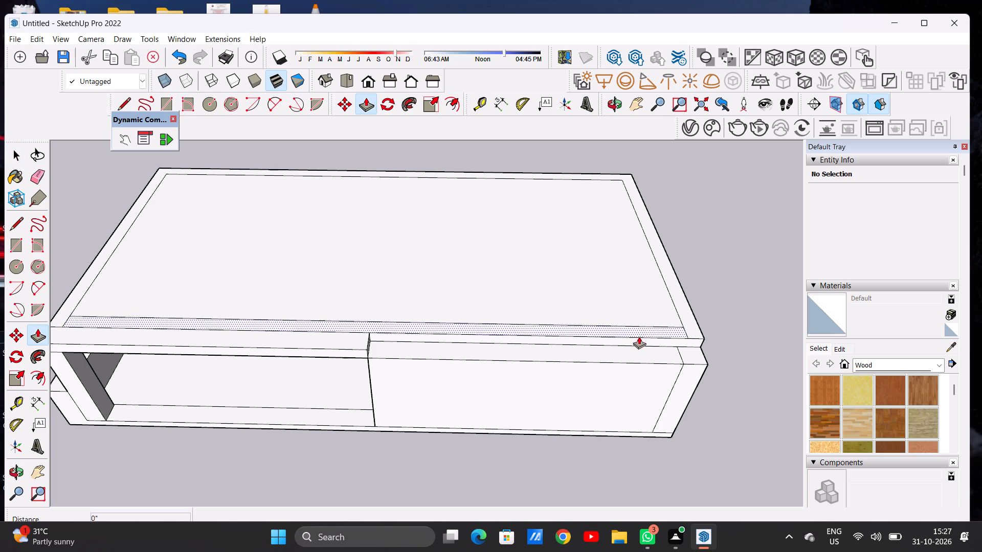
left_click(698, 327)
scroll(694, 261, "down", 6)
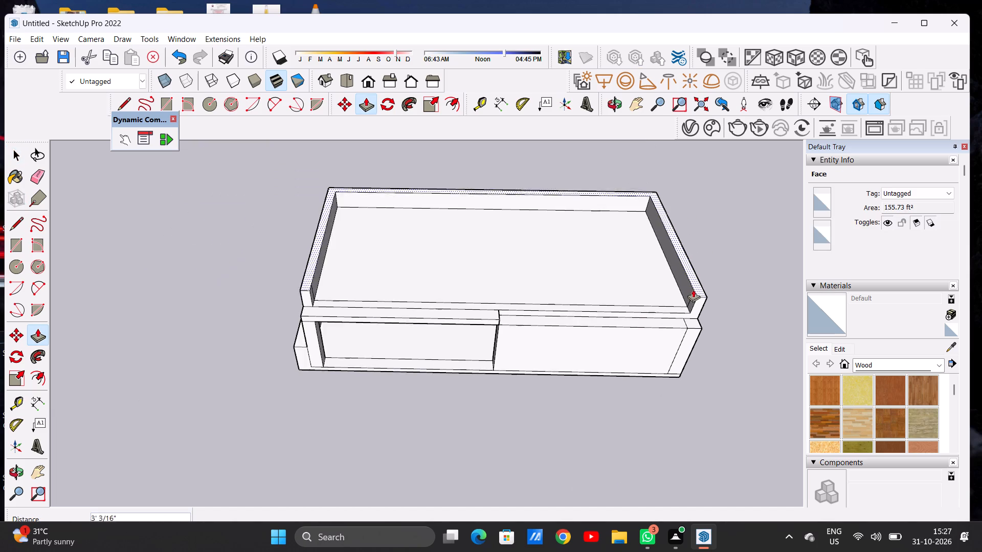
scroll(693, 295, "down", 2)
middle_click_drag(723, 259, 702, 201)
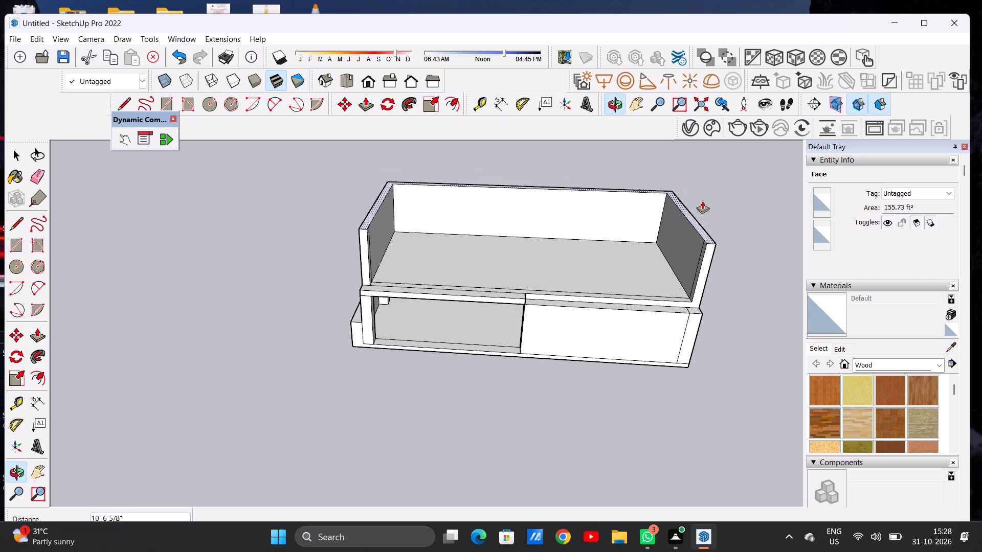
scroll(667, 247, "down", 4)
middle_click_drag(702, 271, 691, 187)
scroll(691, 187, "up", 1)
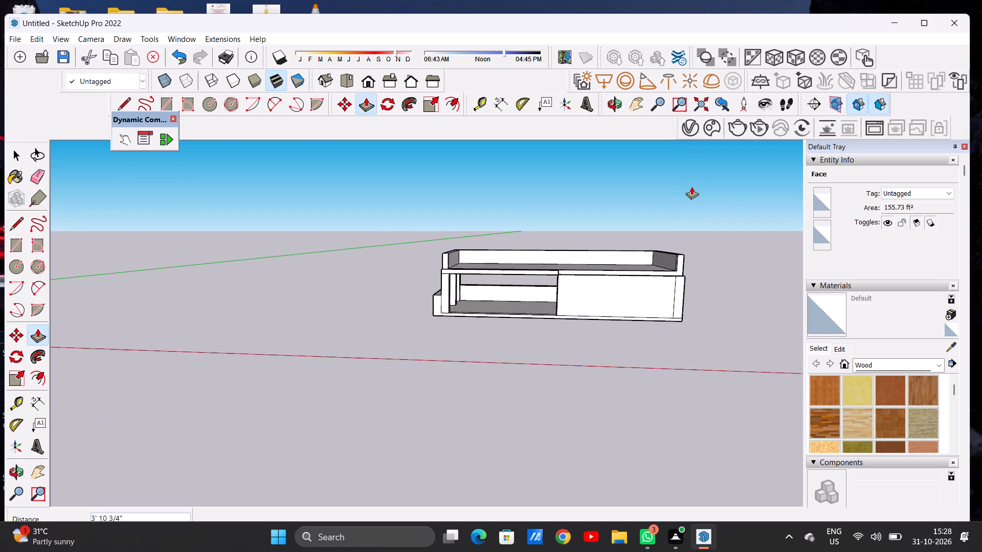
scroll(691, 187, "down", 1)
scroll(691, 187, "up", 3)
scroll(679, 248, "up", 5)
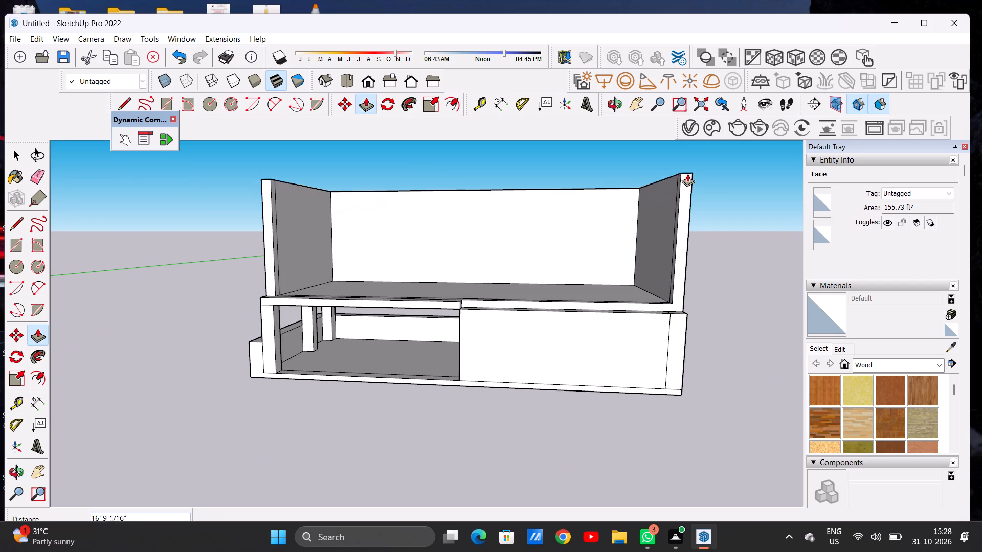
middle_click_drag(687, 173, 699, 263)
scroll(680, 263, "down", 8)
middle_click_drag(703, 262, 695, 242)
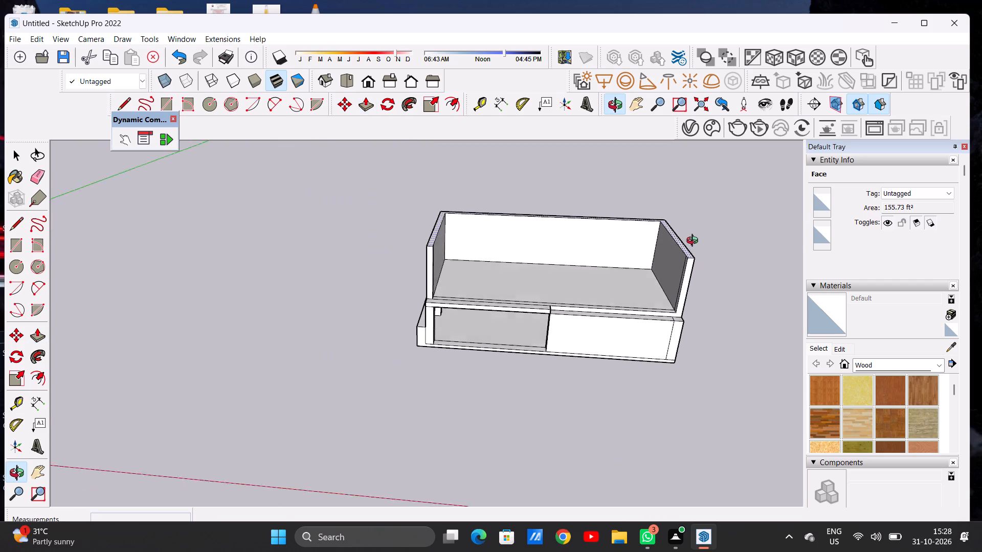
middle_click_drag(695, 242, 688, 215)
scroll(693, 256, "up", 5)
middle_click_drag(682, 264, 686, 238)
scroll(686, 238, "up", 4)
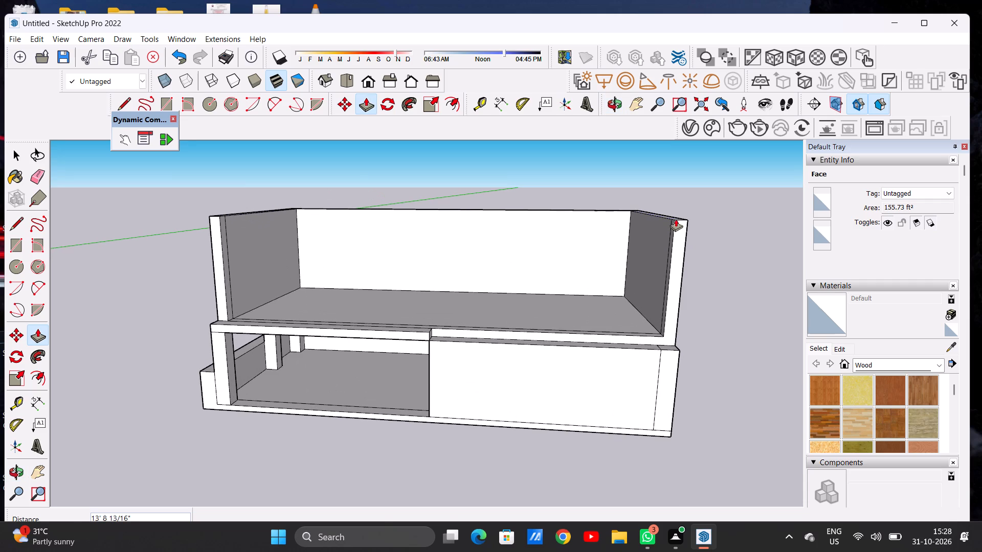
key("1")
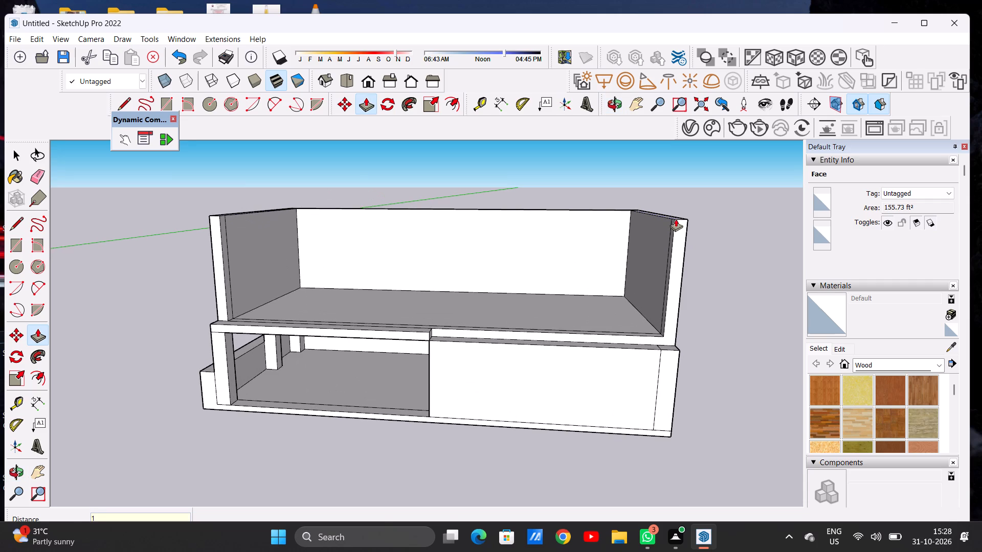
type("0'")
key("Return")
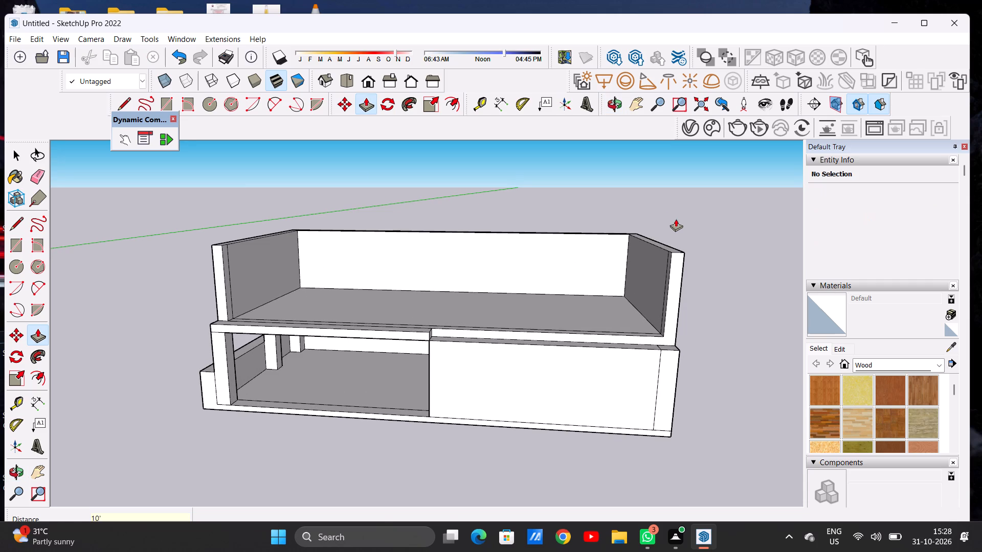
key("space")
Select the whole model and scale it along the red axis to about 0.64 of its length.
scroll(597, 264, "down", 8)
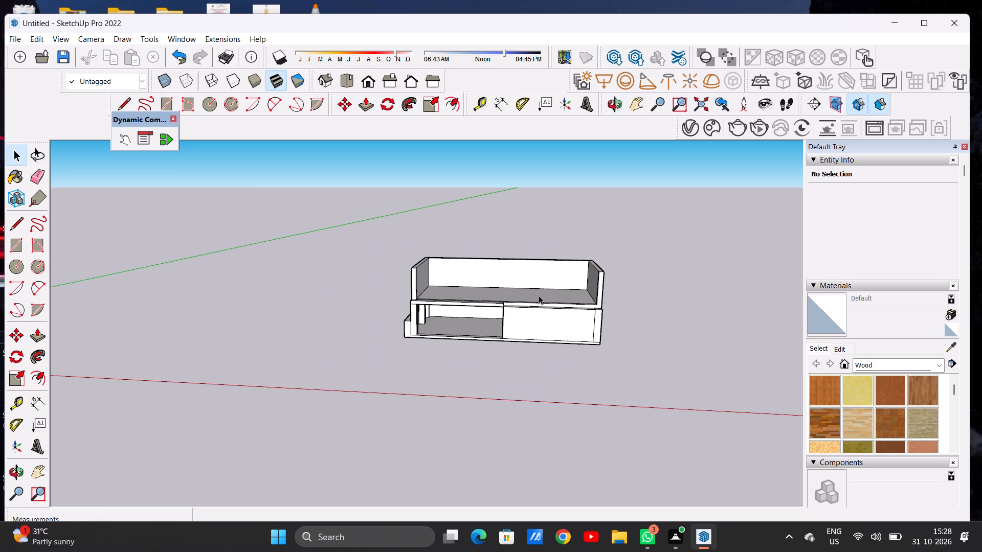
middle_click_drag(537, 296, 560, 281)
middle_click_drag(560, 281, 556, 317)
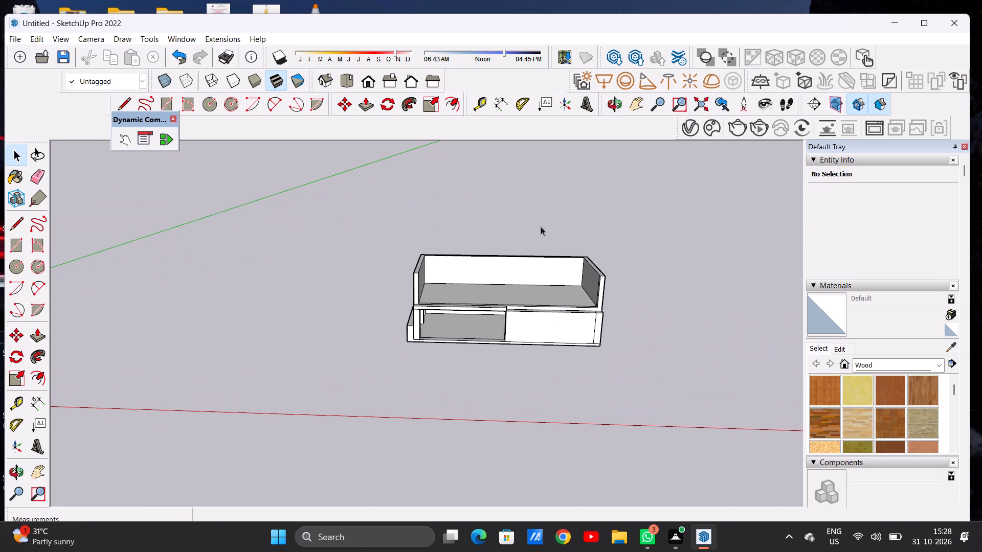
triple_click(545, 337)
triple_click(545, 337)
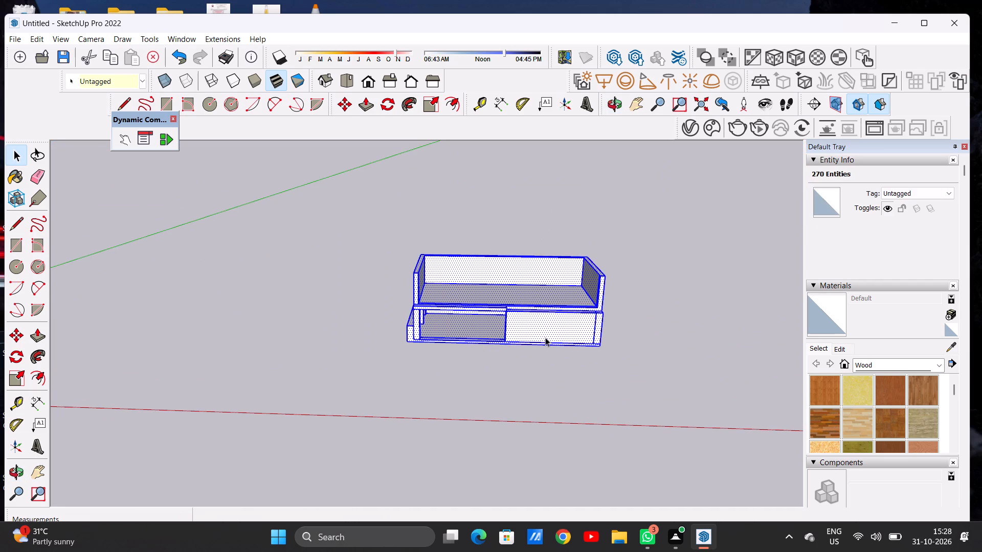
left_click(421, 106)
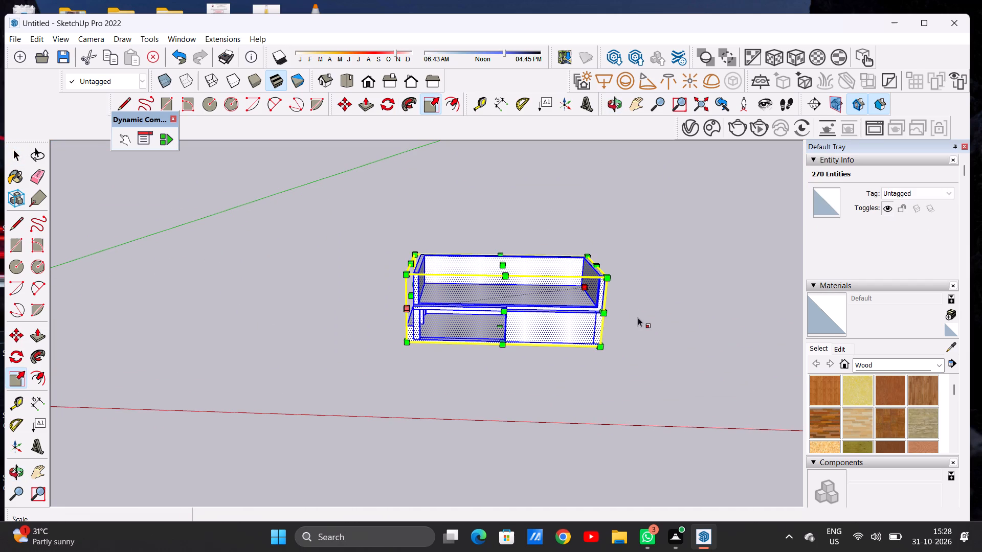
middle_click_drag(638, 317, 527, 289)
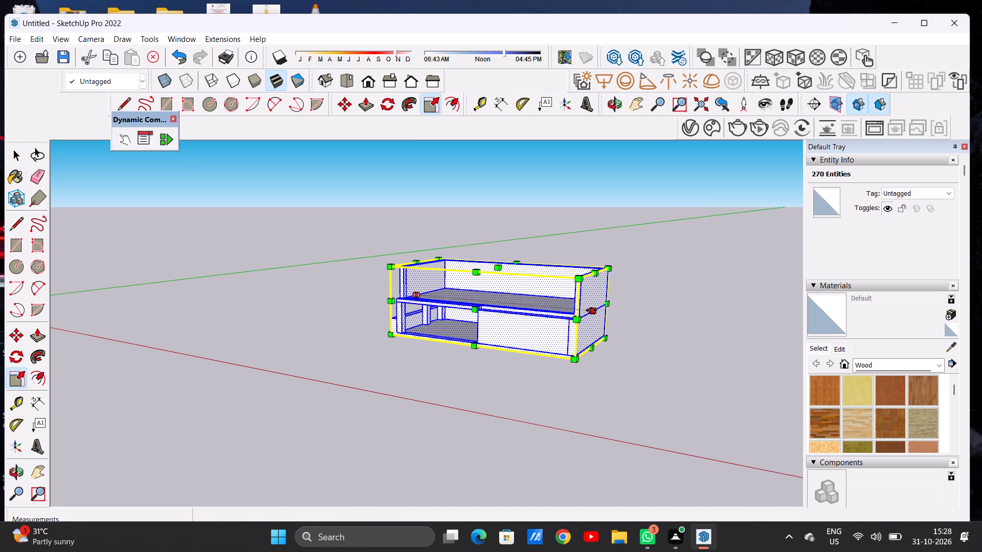
left_click(591, 310)
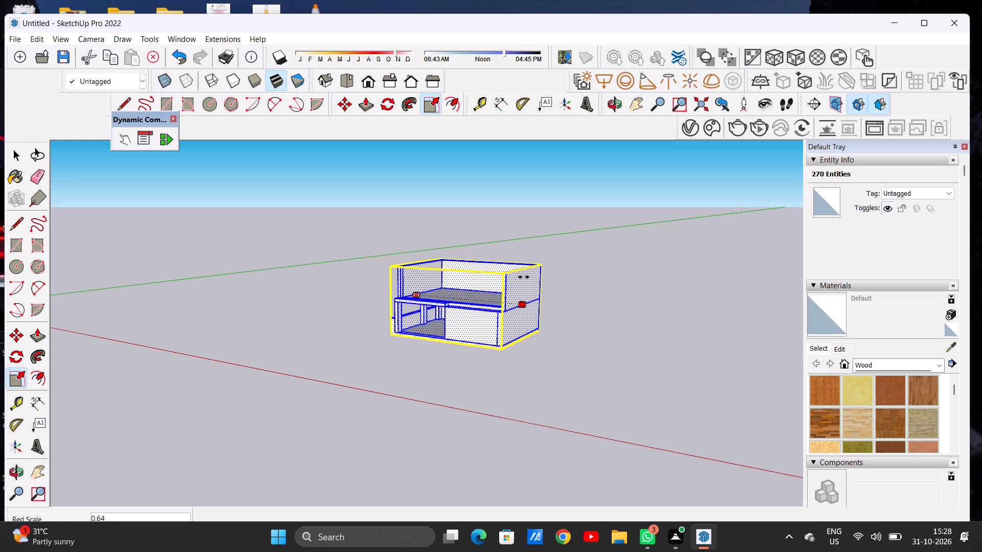
left_click(524, 277)
key("space")
left_click(590, 308)
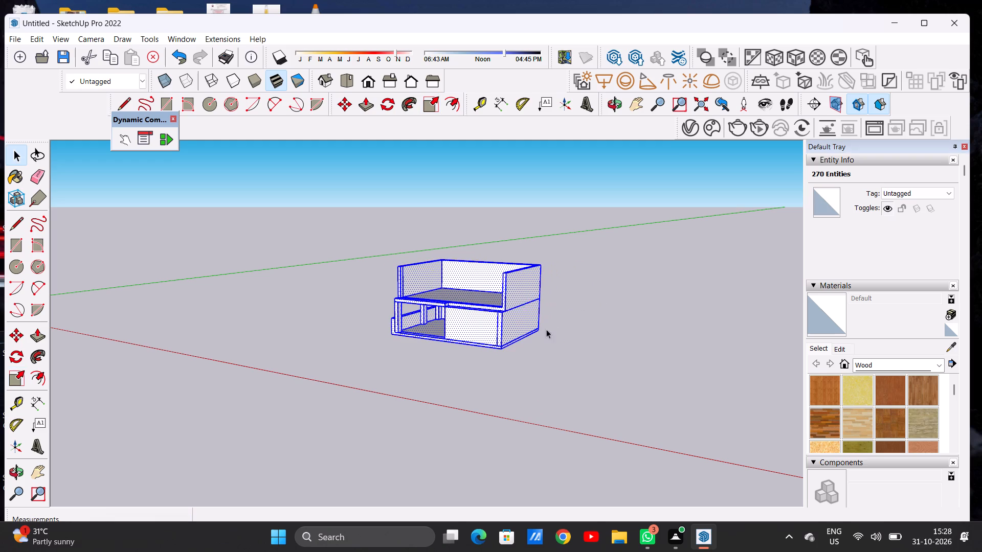
Examine the shortened two-storey model's proportions from the front, above and below.
middle_click_drag(483, 340, 607, 343)
scroll(568, 357, "down", 3)
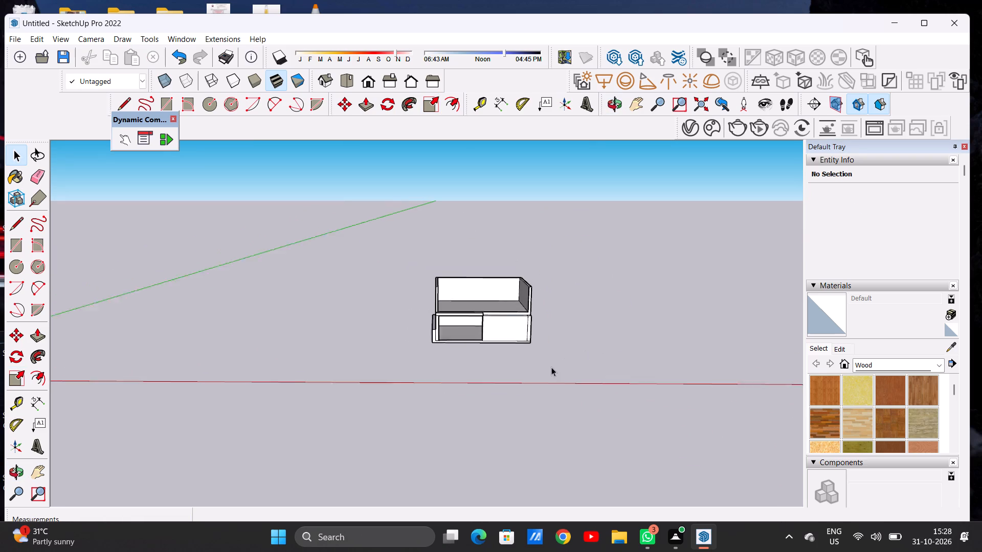
scroll(551, 367, "down", 2)
scroll(514, 333, "up", 1)
scroll(514, 333, "down", 1)
scroll(514, 333, "up", 3)
scroll(514, 333, "down", 1)
scroll(514, 333, "up", 1)
scroll(514, 333, "down", 1)
scroll(514, 333, "up", 7)
middle_click_drag(520, 344, 513, 286)
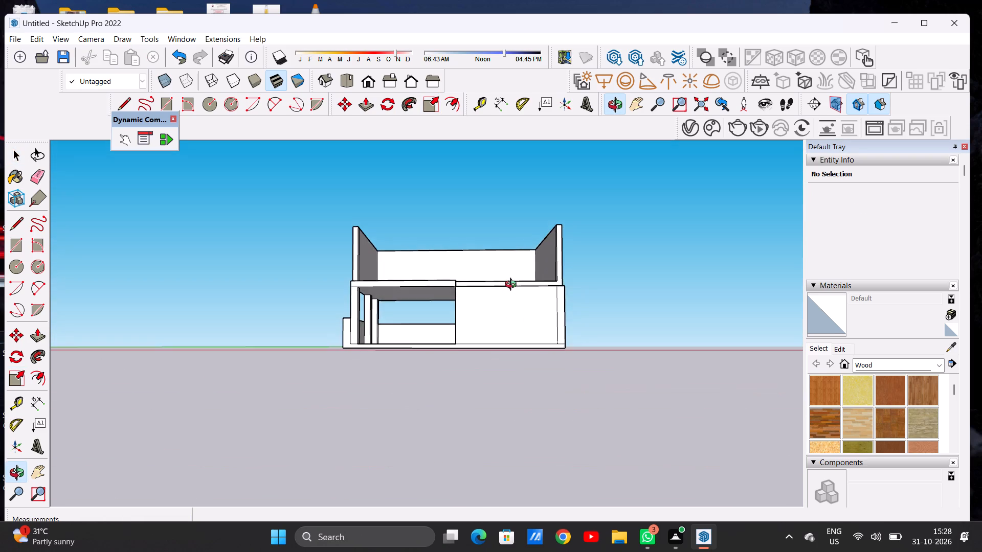
middle_click_drag(513, 286, 507, 264)
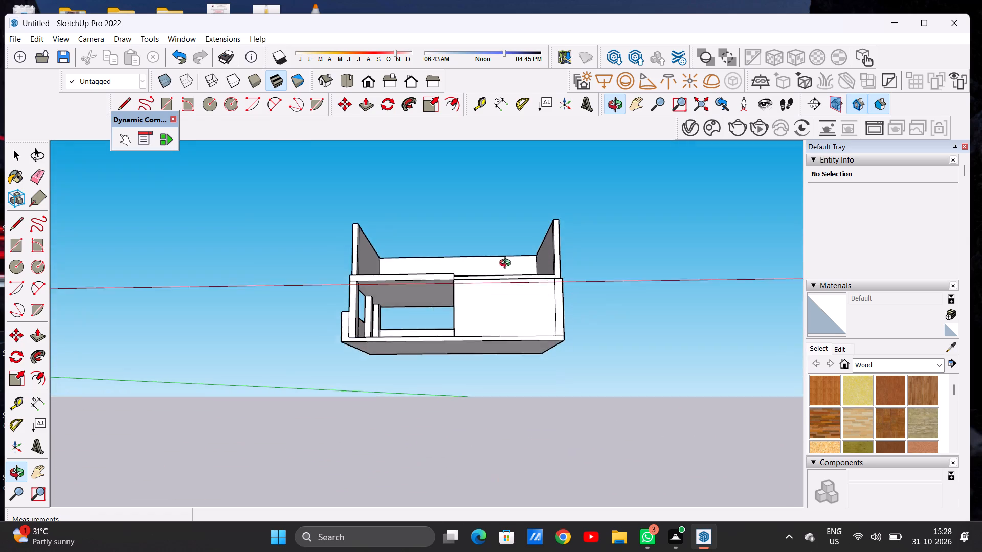
middle_click_drag(507, 264, 506, 331)
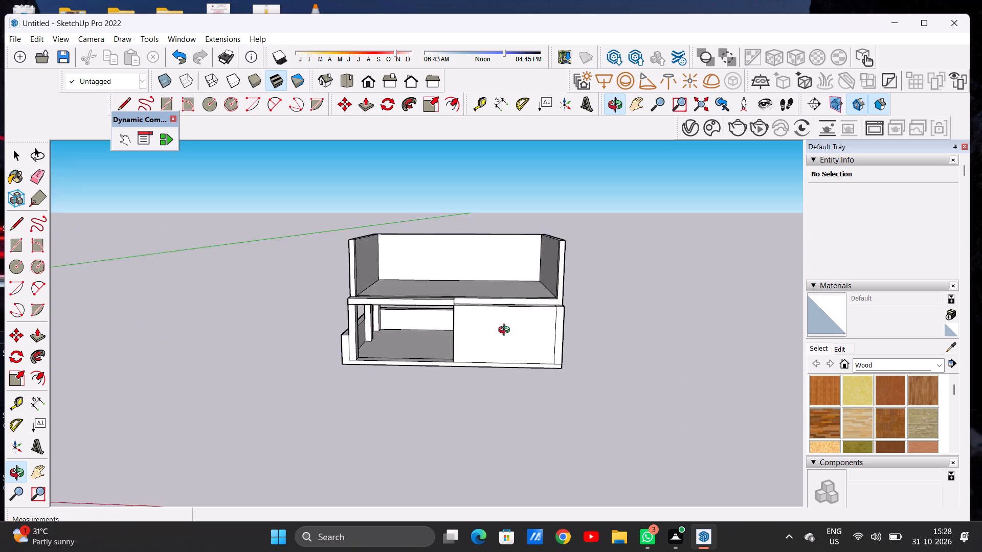
middle_click_drag(506, 331, 529, 311)
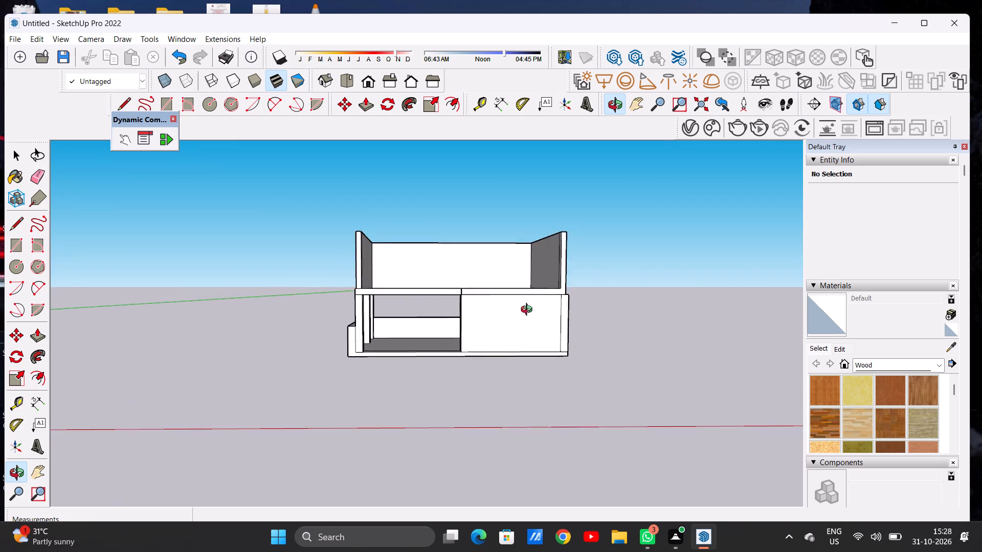
Examine the two-storey model's upper floor and side walls from the front, above and the corner.
middle_click_drag(529, 311, 522, 350)
scroll(461, 300, "up", 6)
middle_click_drag(494, 300, 493, 328)
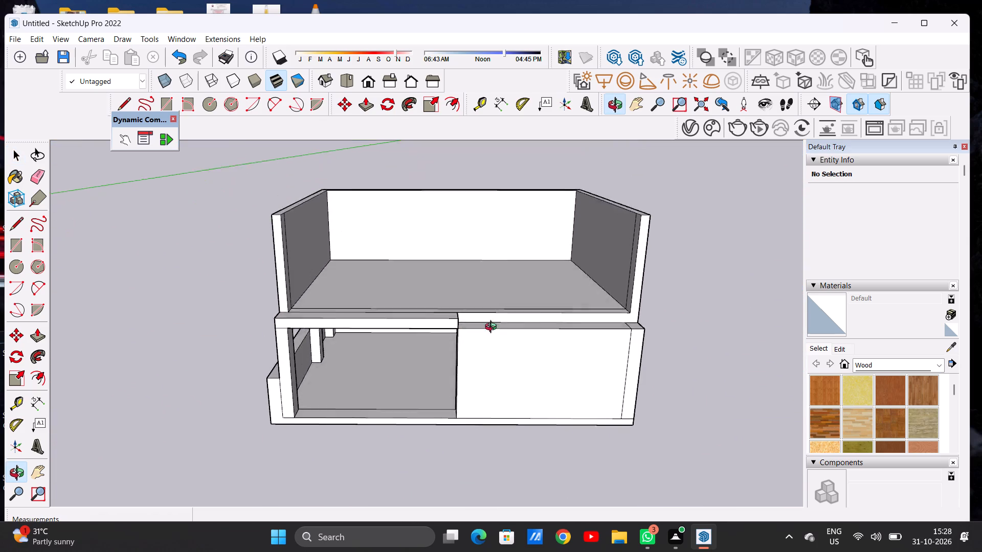
middle_click_drag(493, 328, 490, 378)
scroll(439, 289, "down", 5)
scroll(465, 310, "up", 5)
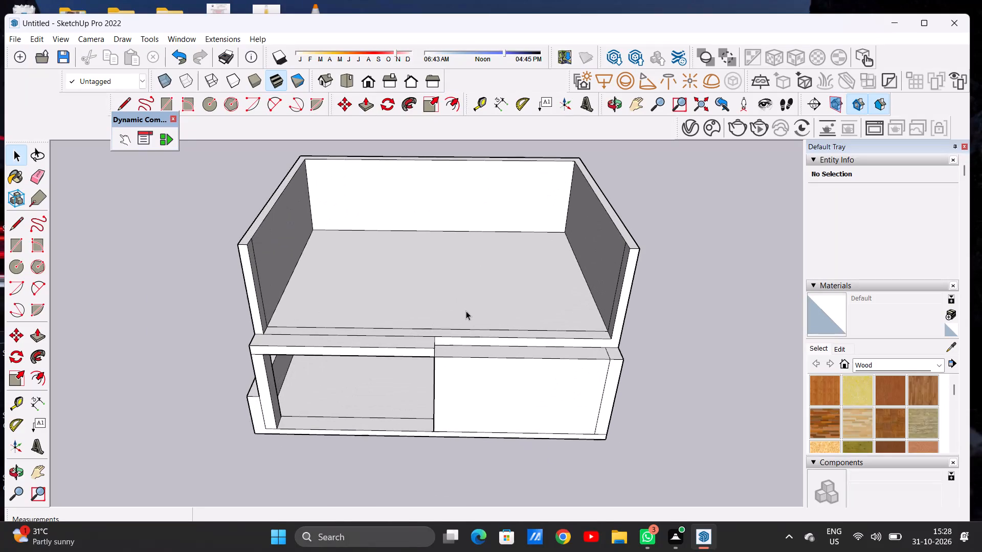
middle_click_drag(469, 315, 467, 328)
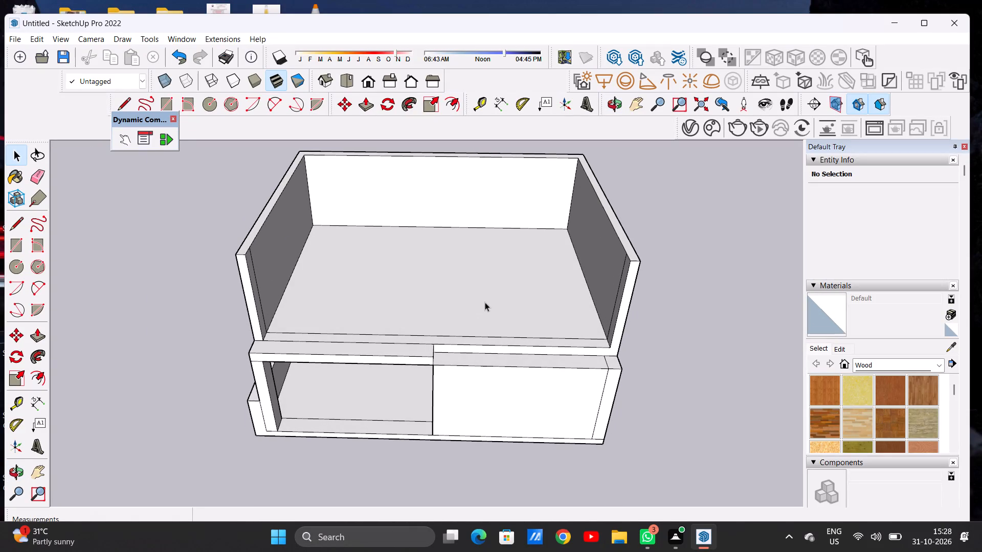
scroll(491, 296, "down", 5)
middle_click_drag(573, 302, 393, 307)
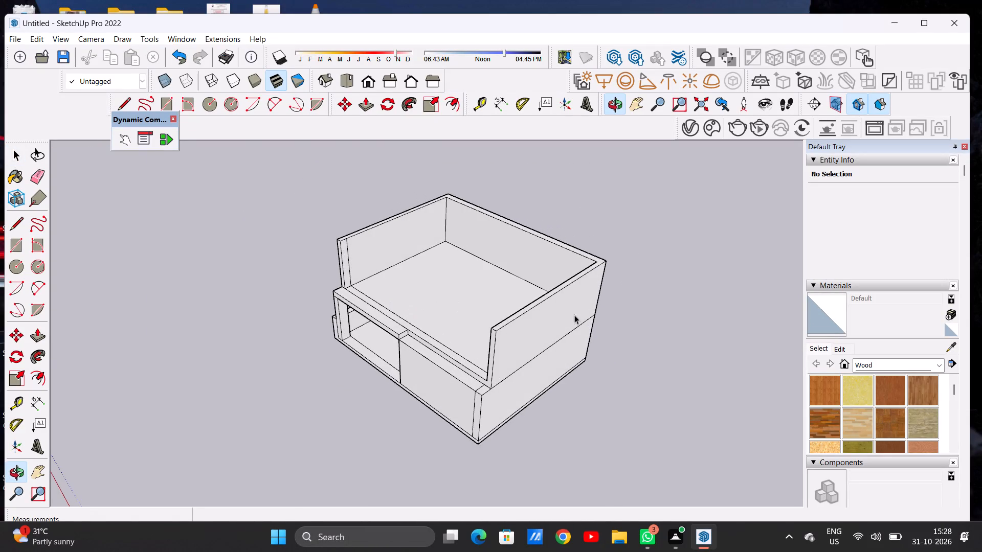
middle_click_drag(414, 295, 527, 288)
middle_click_drag(447, 297, 520, 279)
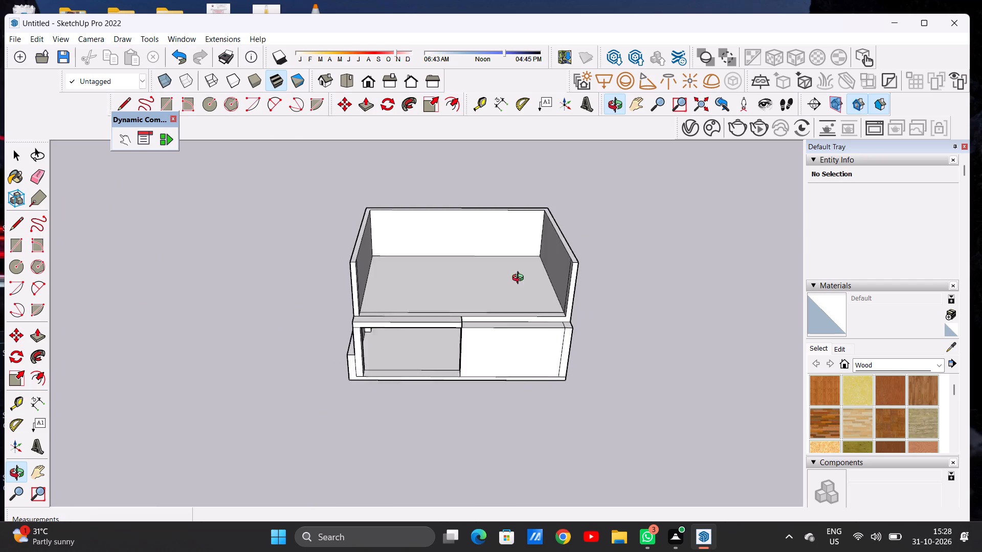
Draw two closely spaced parallel lines about 35' 3 1/2" long across the upper floor between the side walls.
middle_click_drag(520, 279, 509, 347)
scroll(520, 313, "up", 6)
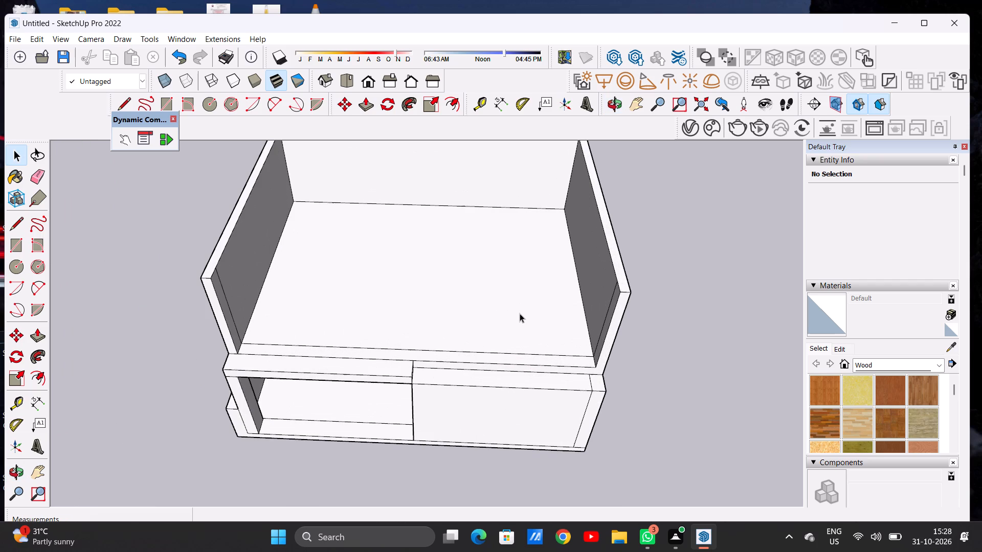
key("l")
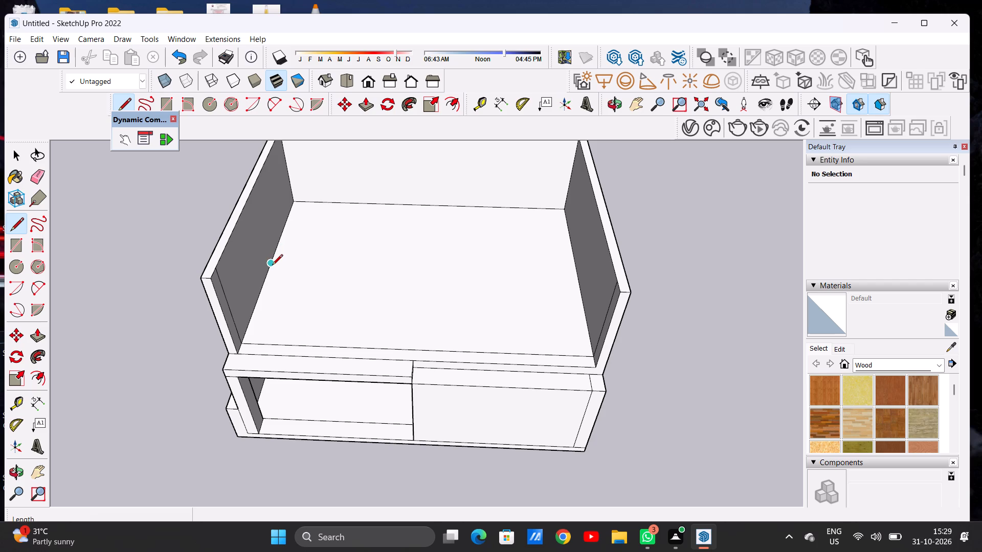
left_click(272, 266)
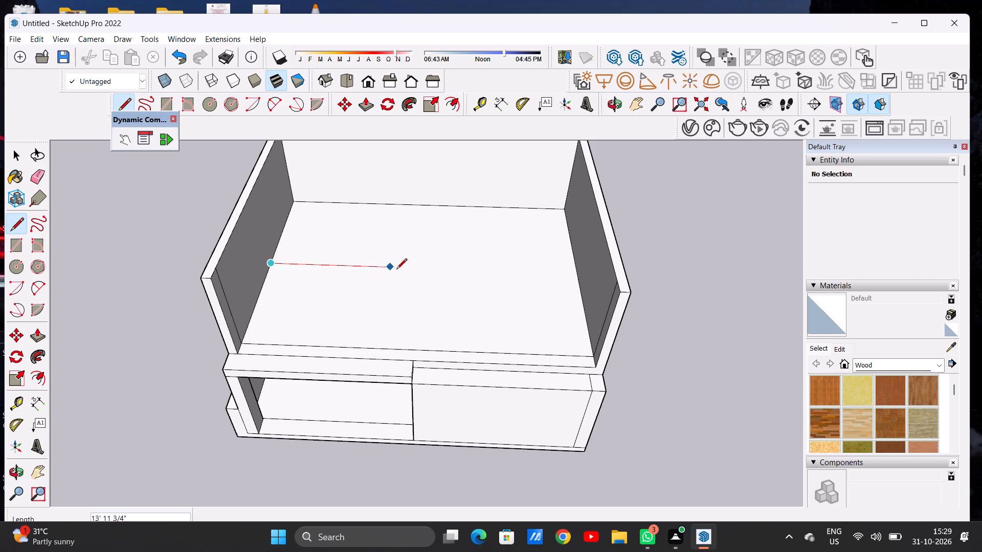
left_click(574, 271)
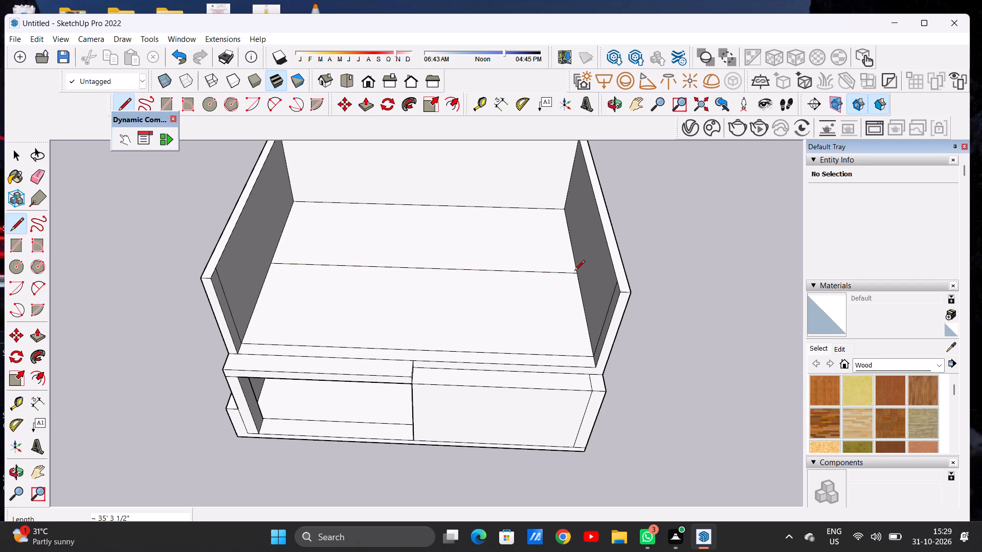
scroll(578, 283, "up", 5)
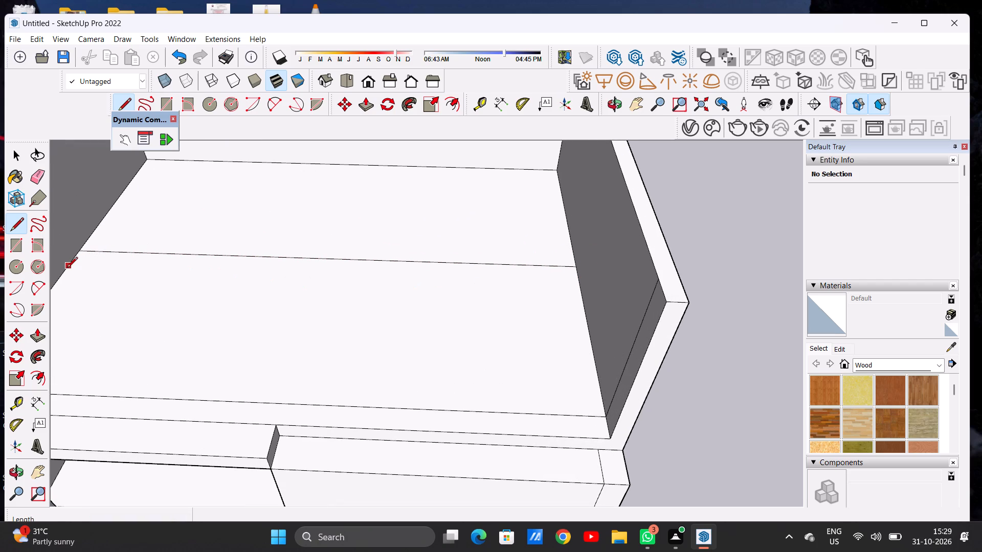
left_click(66, 266)
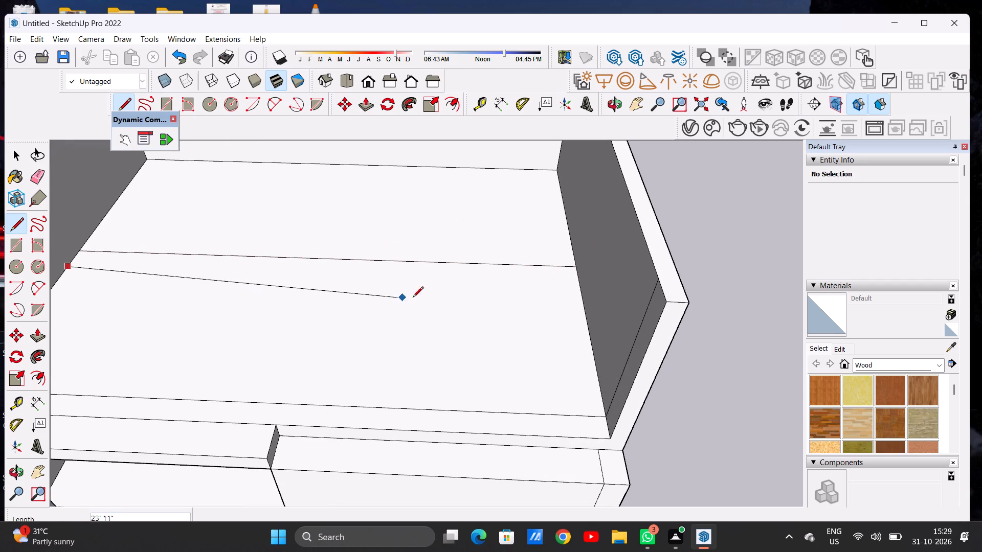
left_click(580, 286)
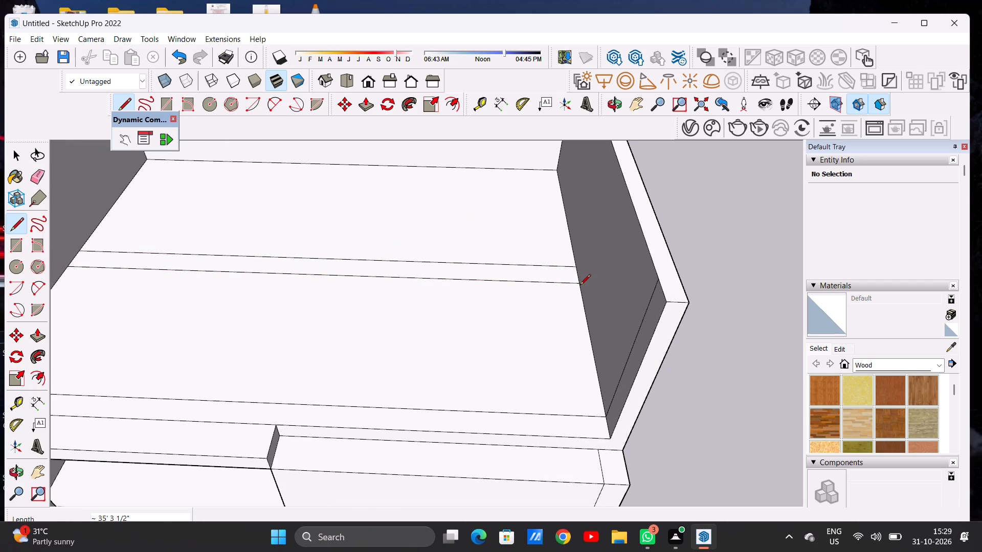
key("space")
Push/Pull the narrow strip between the two floor lines up to the top of the side walls, forming a cross wall.
scroll(527, 333, "down", 2)
scroll(534, 334, "up", 1)
scroll(535, 333, "down", 9)
scroll(545, 322, "up", 1)
scroll(557, 317, "down", 3)
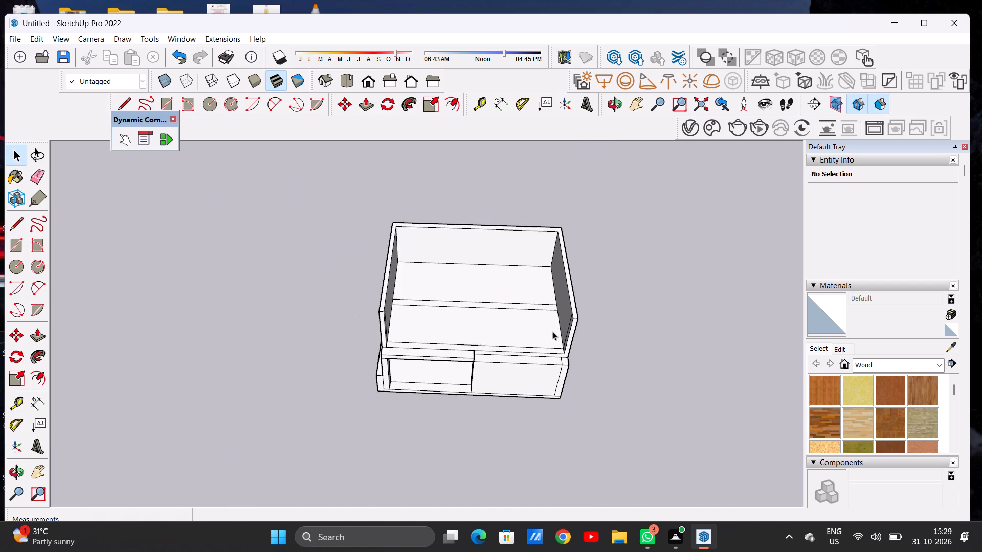
scroll(552, 331, "down", 2)
middle_click_drag(550, 330, 550, 246)
scroll(554, 321, "up", 6)
middle_click_drag(549, 319, 542, 292)
scroll(543, 291, "up", 11)
key("p")
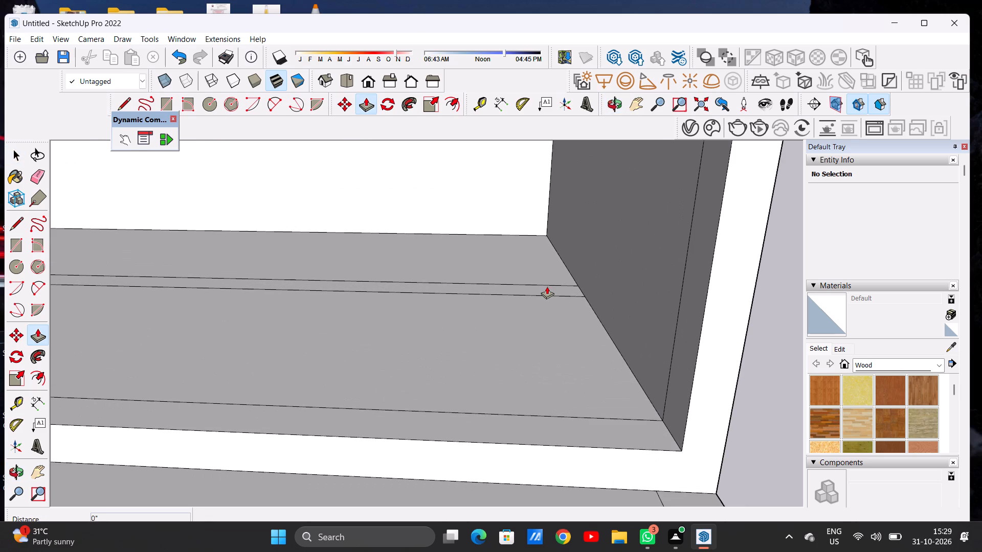
scroll(574, 286, "up", 2)
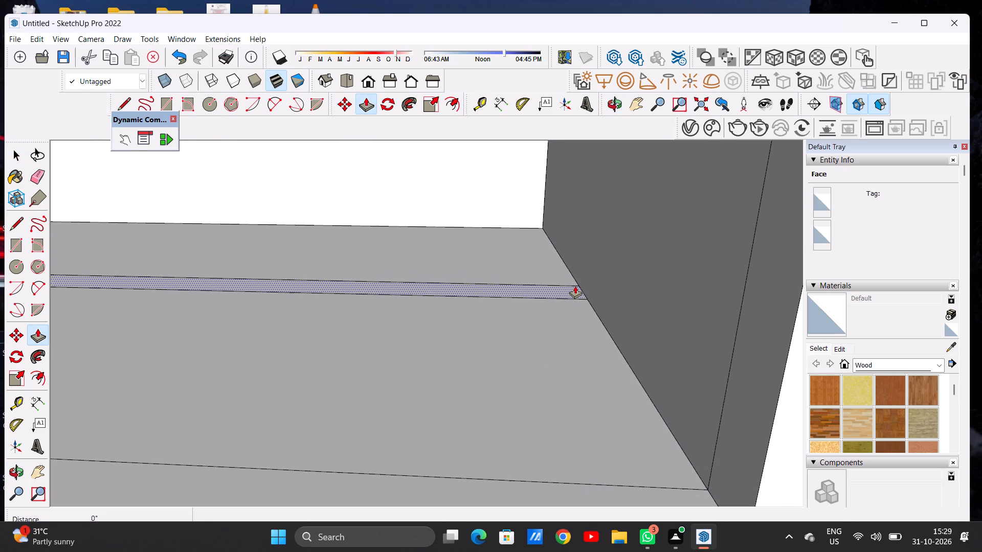
left_click(575, 286)
scroll(578, 210, "down", 1)
scroll(578, 213, "up", 1)
scroll(578, 214, "down", 5)
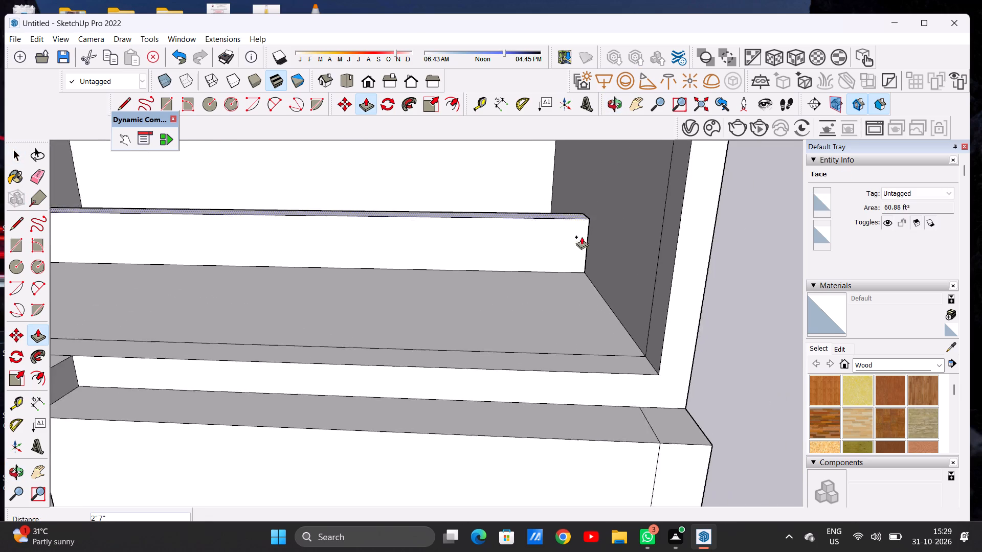
scroll(582, 237, "down", 11)
scroll(583, 173, "up", 6)
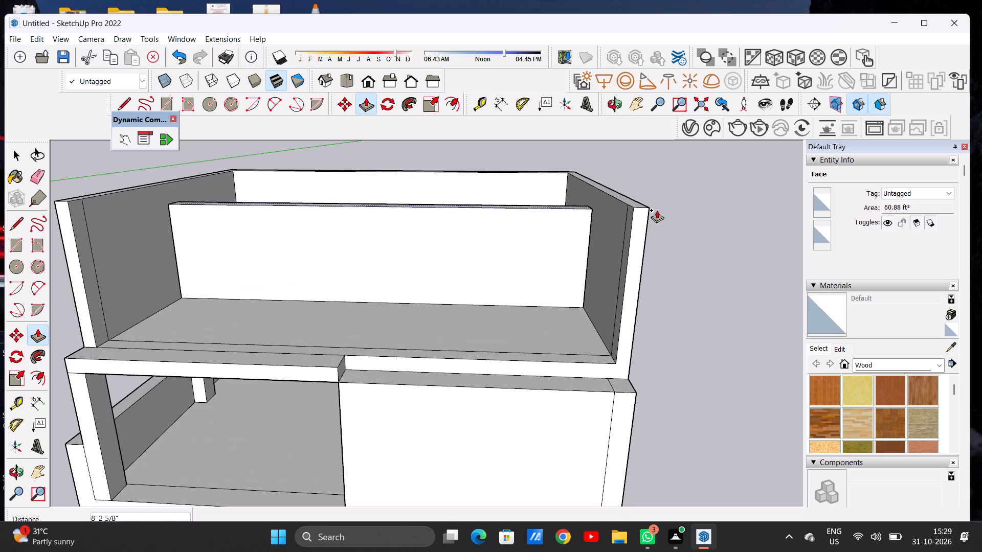
left_click(636, 210)
key("space")
Erase the short edge dividing the top face of the ground-floor room's front wall near its outer corner.
scroll(641, 308, "down", 6)
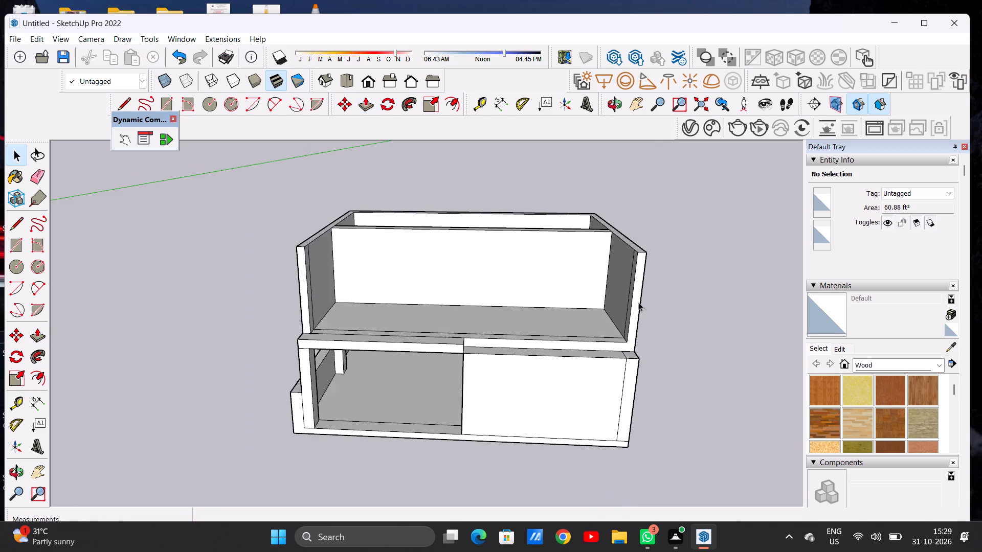
scroll(638, 302, "down", 7)
middle_click_drag(539, 334, 546, 287)
scroll(546, 287, "up", 7)
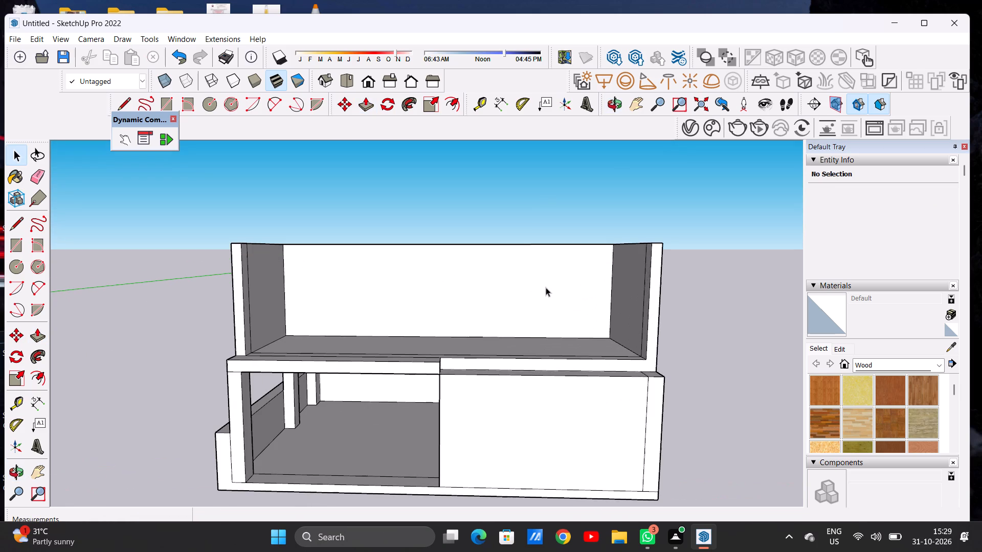
scroll(499, 291, "down", 3)
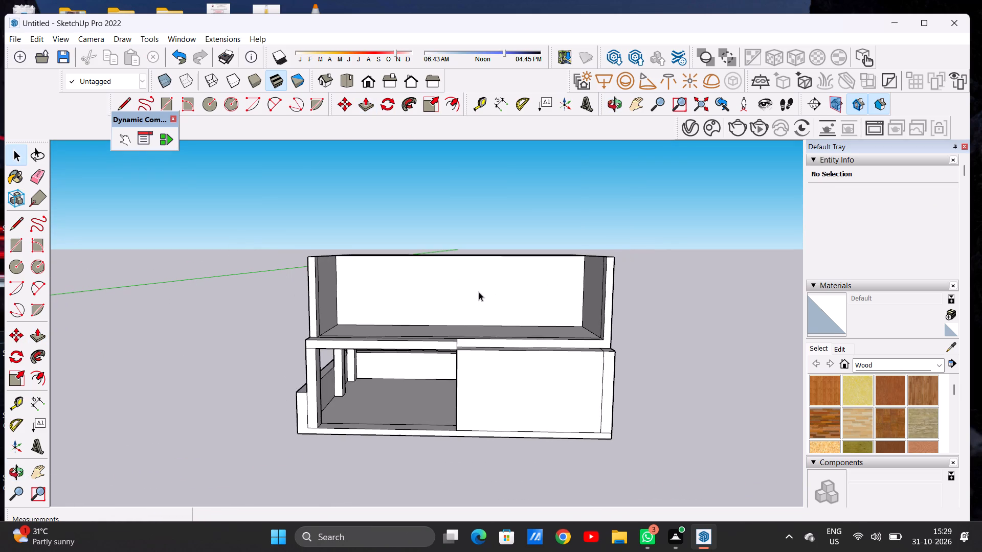
scroll(478, 292, "down", 5)
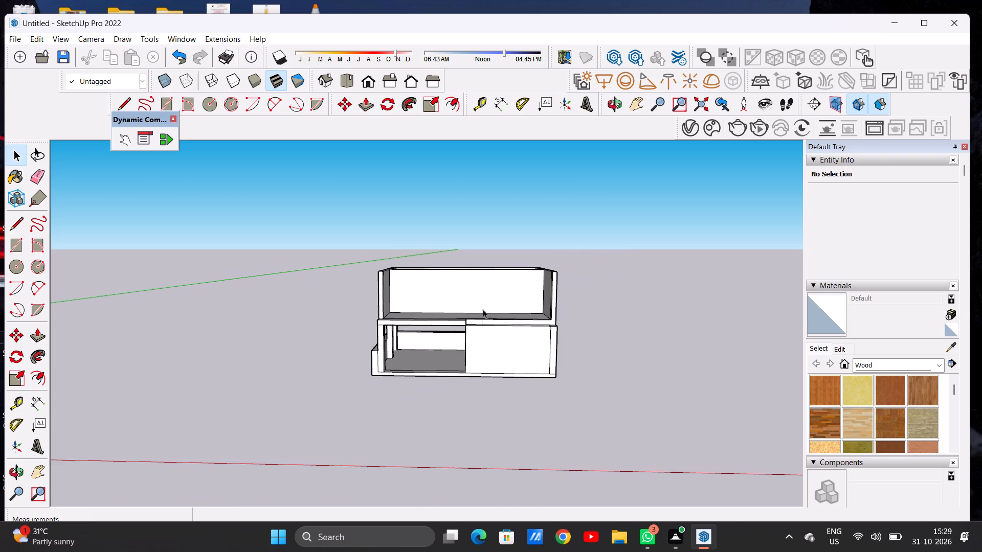
middle_click_drag(483, 326, 498, 406)
scroll(536, 353, "up", 7)
middle_click_drag(561, 338, 555, 362)
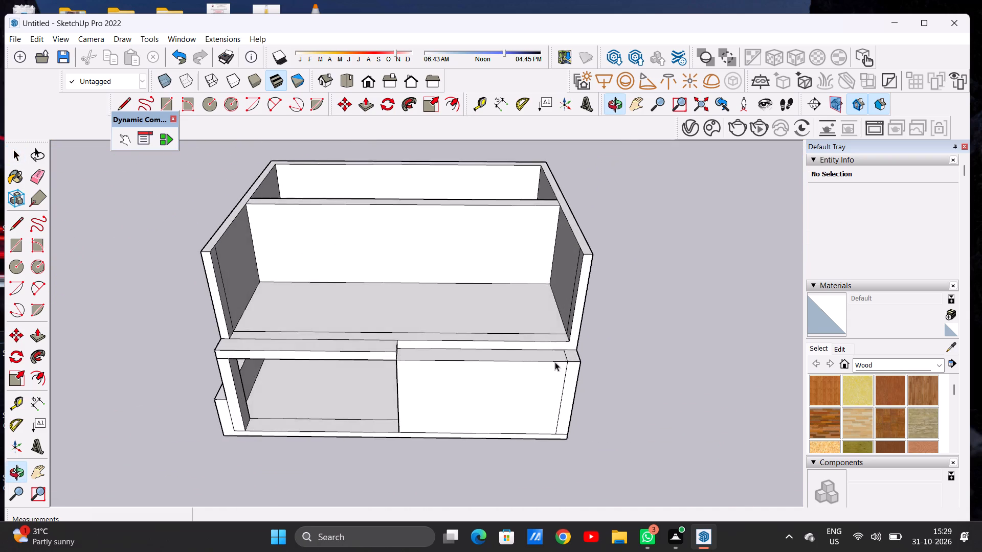
scroll(560, 358, "up", 8)
key("e")
left_click_drag(574, 354, 568, 360)
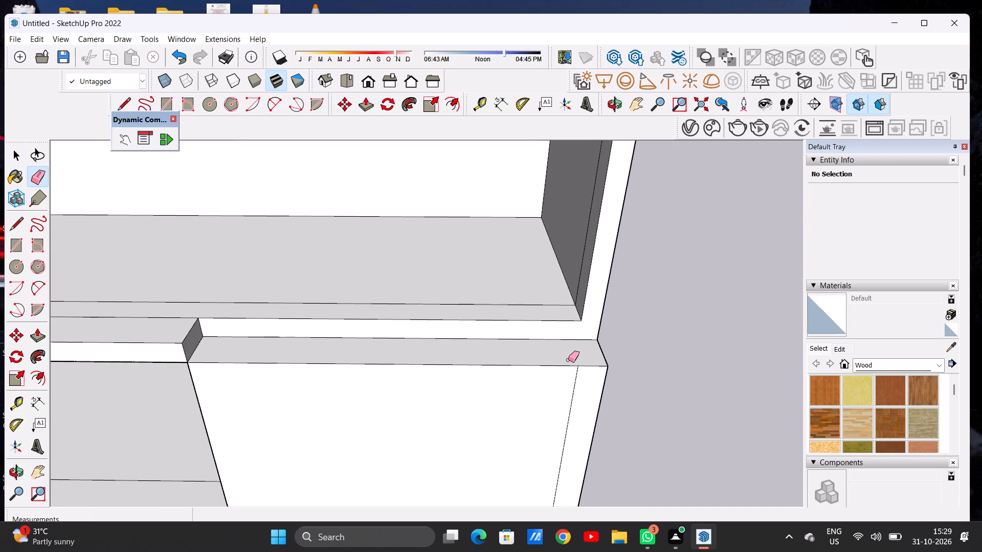
Push/Pull the top of the ground-floor room's front wall up about 11' 1" to the top of the upper-storey walls.
key("p")
left_click(573, 354)
scroll(573, 290, "down", 4)
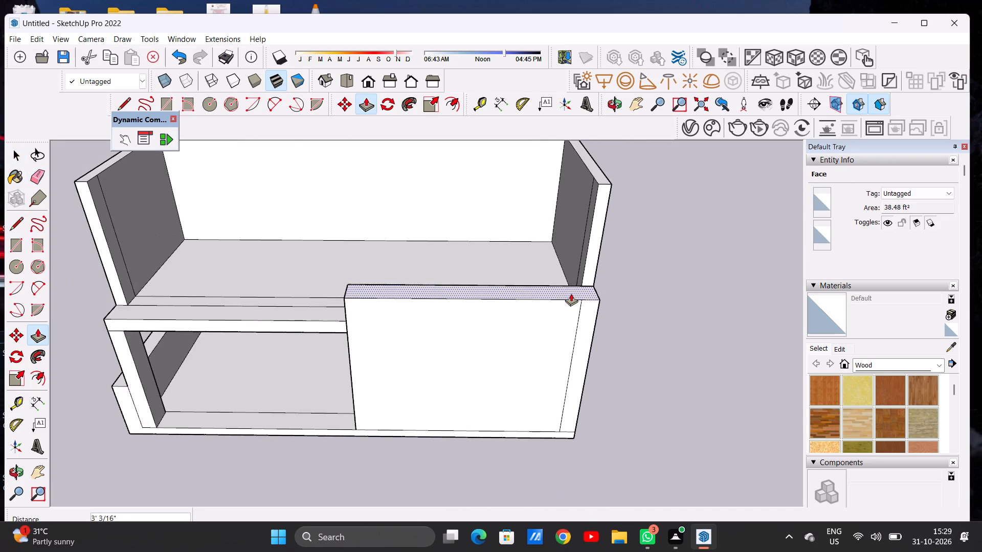
scroll(571, 293, "down", 7)
scroll(603, 222, "up", 9)
scroll(598, 233, "down", 1)
scroll(596, 240, "up", 2)
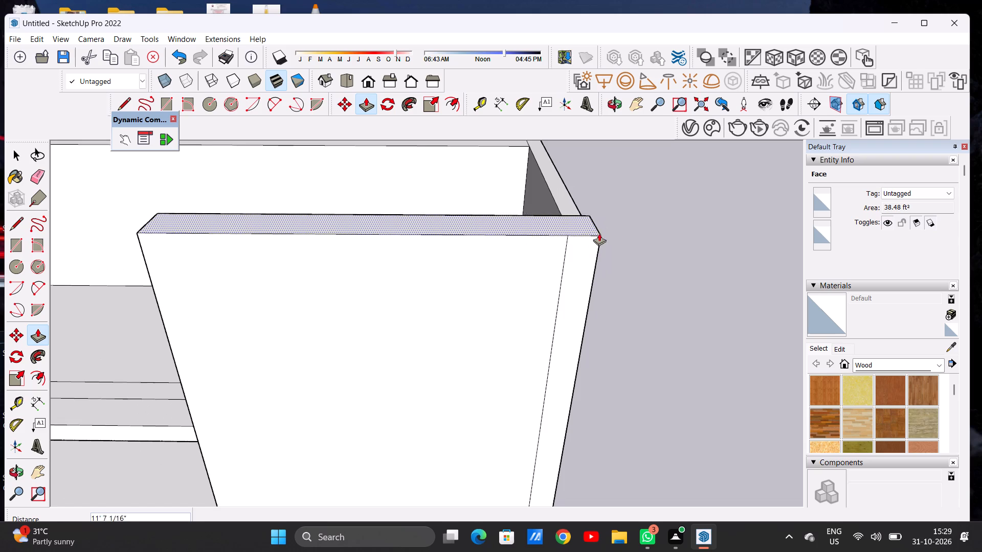
middle_click_drag(620, 246, 472, 263)
scroll(472, 263, "up", 7)
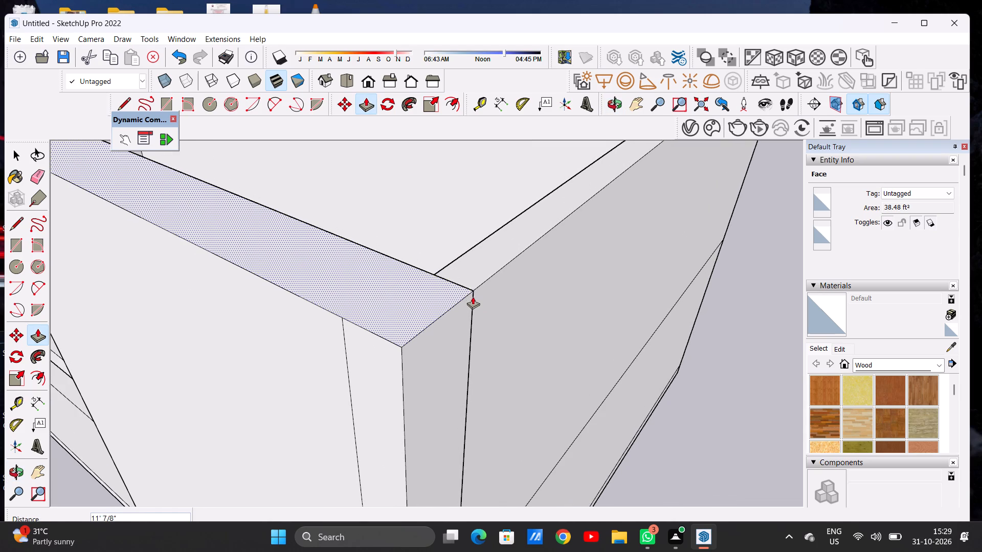
left_click(472, 292)
Examine the raised front wall and the upper storey from the front, above and the corner.
scroll(462, 308, "down", 18)
middle_click_drag(415, 340, 537, 241)
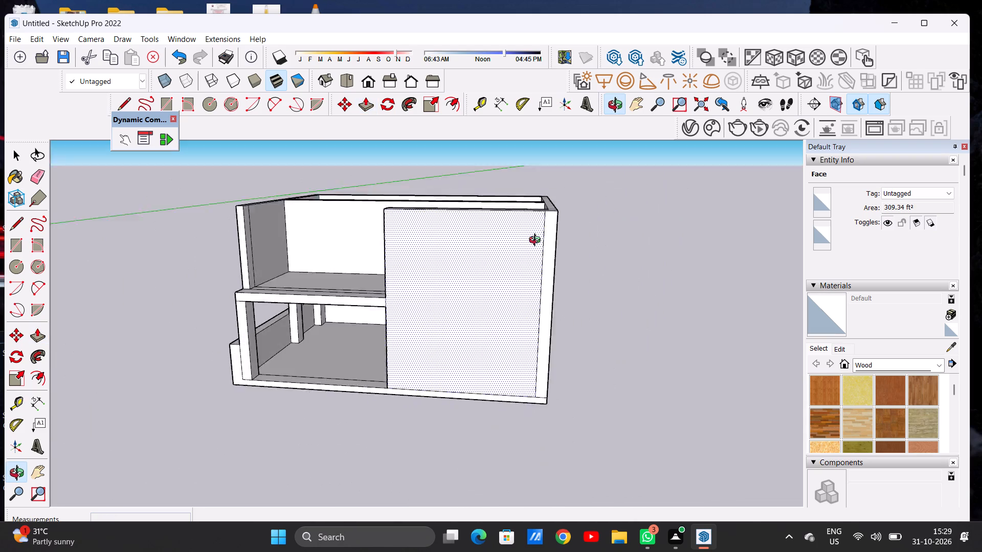
middle_click_drag(537, 241, 544, 250)
scroll(421, 289, "down", 7)
middle_click_drag(449, 295, 463, 274)
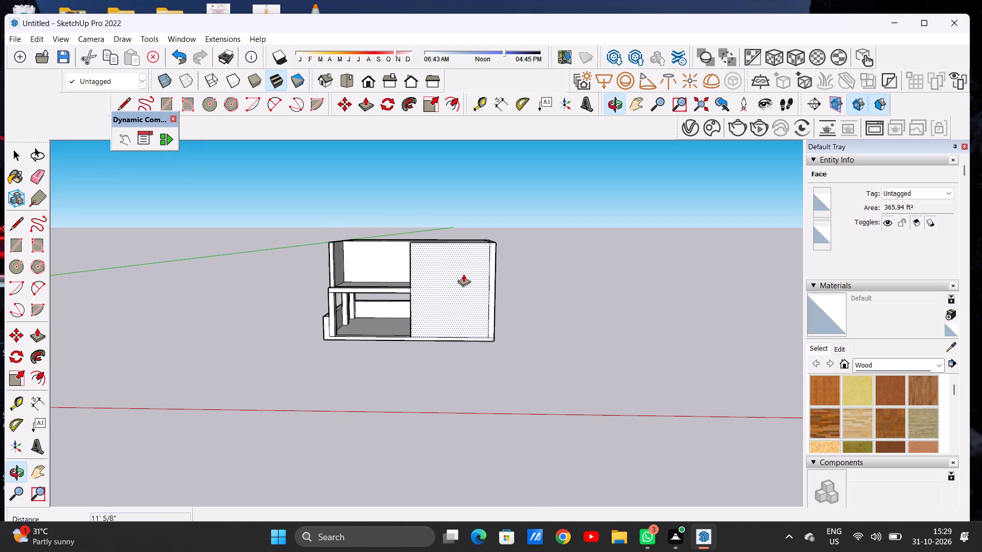
key("space")
middle_click_drag(396, 255, 413, 333)
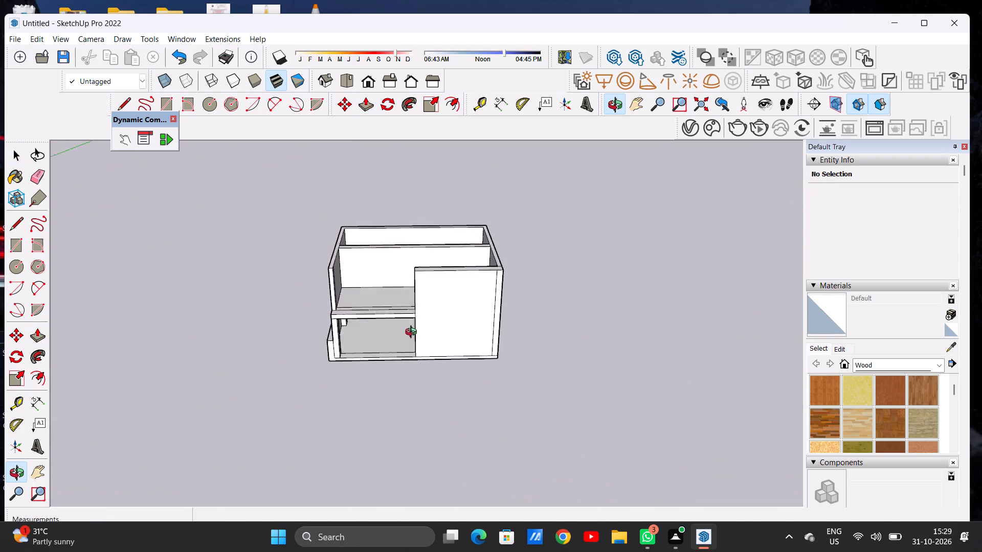
middle_click_drag(413, 333, 413, 339)
scroll(417, 280, "up", 6)
scroll(462, 304, "down", 6)
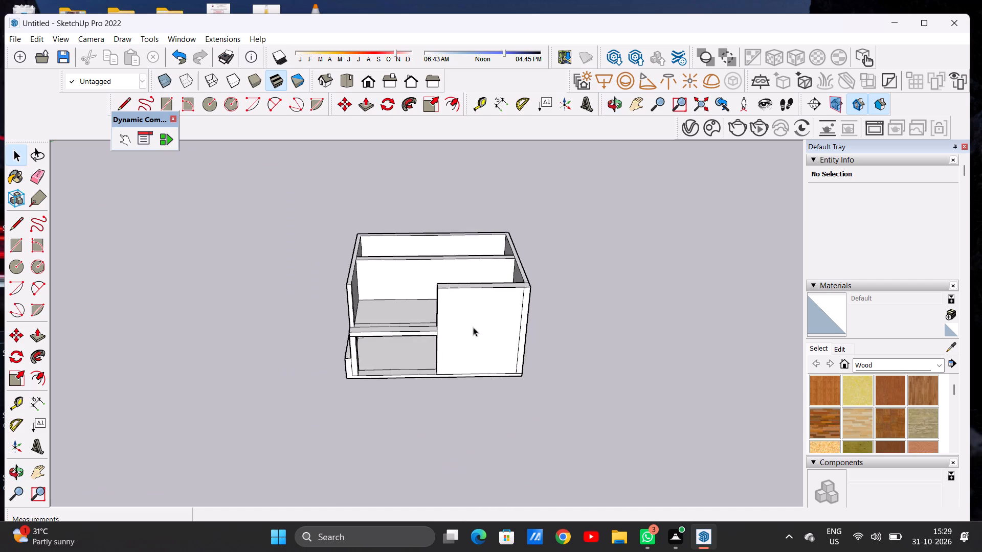
middle_click_drag(471, 318, 445, 244)
middle_click_drag(480, 282, 497, 265)
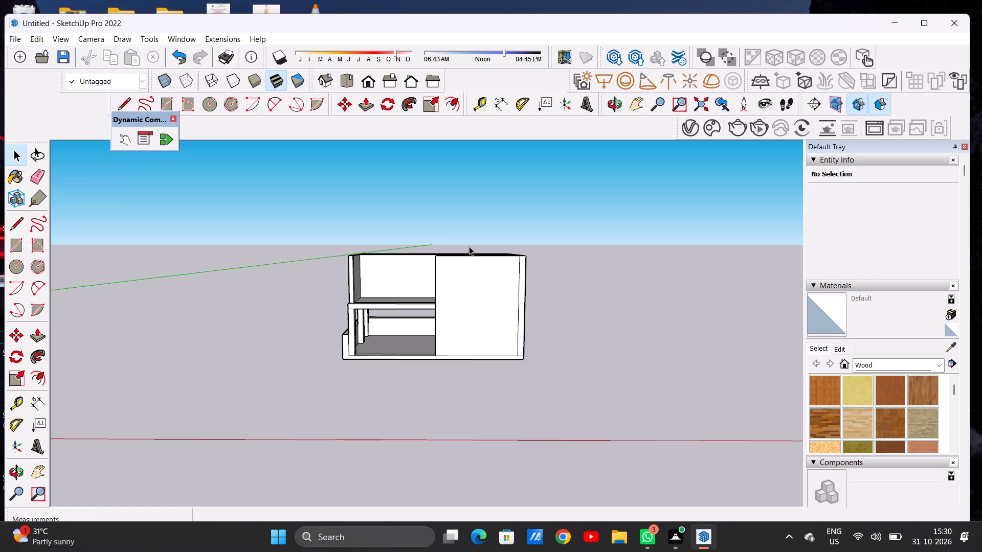
scroll(486, 273, "down", 4)
middle_click_drag(468, 255, 497, 378)
middle_click_drag(464, 276, 411, 342)
scroll(411, 342, "up", 4)
scroll(411, 342, "down", 1)
scroll(411, 342, "up", 1)
scroll(411, 342, "down", 1)
scroll(411, 342, "up", 1)
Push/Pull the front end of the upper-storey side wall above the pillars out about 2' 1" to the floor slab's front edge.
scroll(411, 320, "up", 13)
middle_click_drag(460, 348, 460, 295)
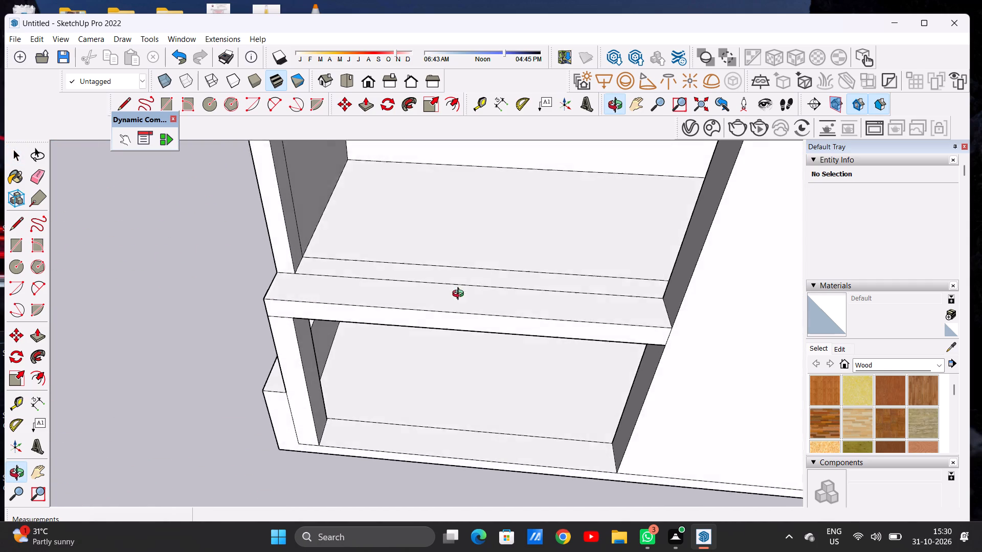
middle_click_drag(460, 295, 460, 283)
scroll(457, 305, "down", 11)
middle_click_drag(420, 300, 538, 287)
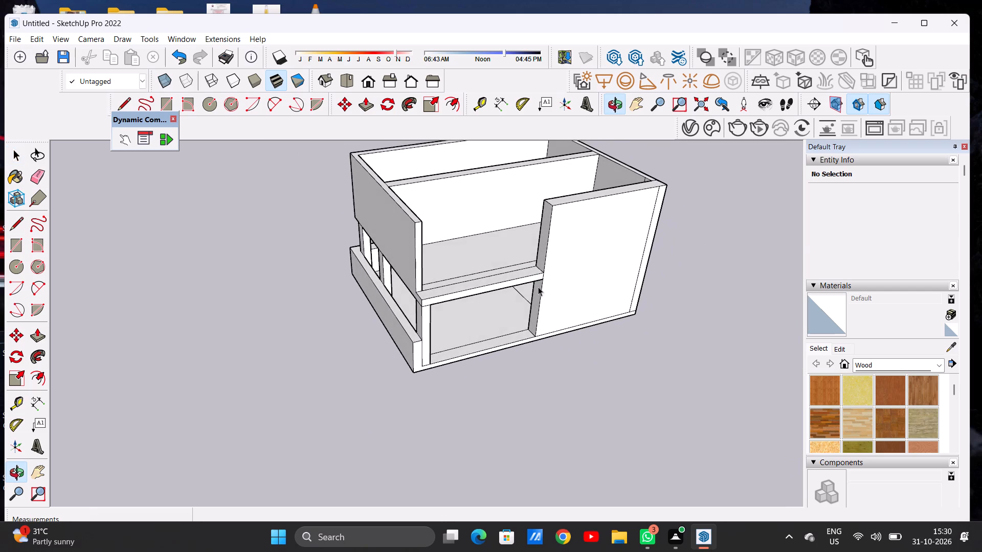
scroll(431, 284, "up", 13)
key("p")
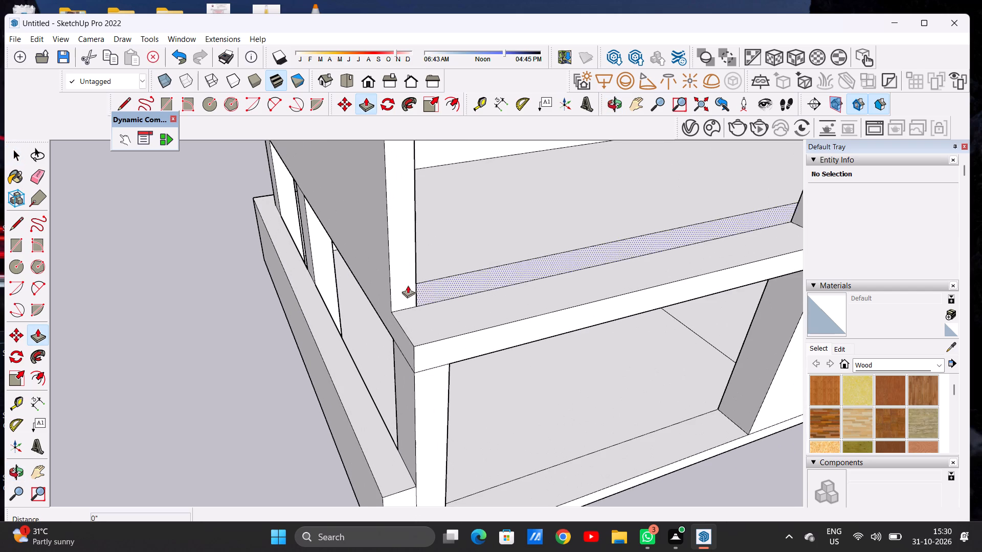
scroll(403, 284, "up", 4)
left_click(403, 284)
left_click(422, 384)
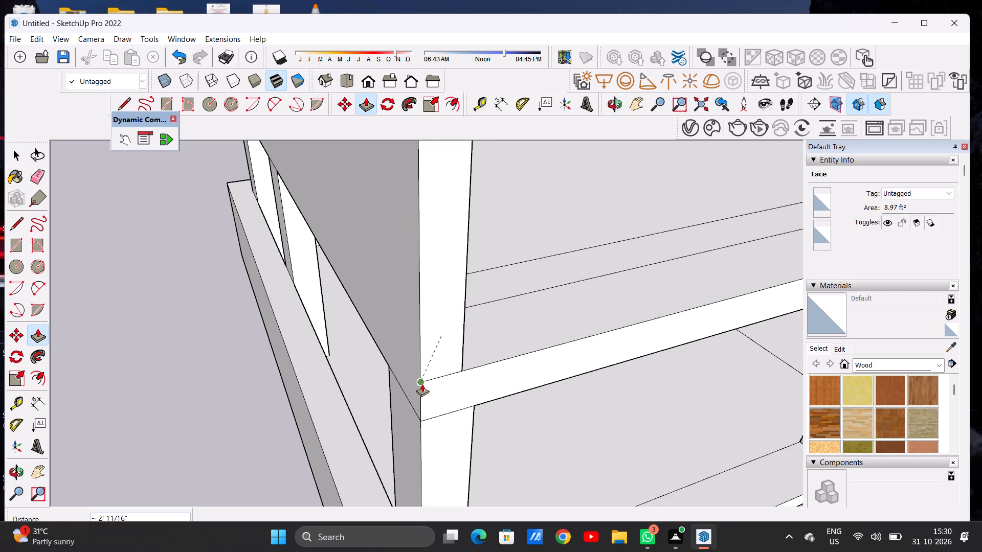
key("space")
Examine the building's front, the open upper storey and its cross wall from eye level and from above.
scroll(421, 266, "down", 13)
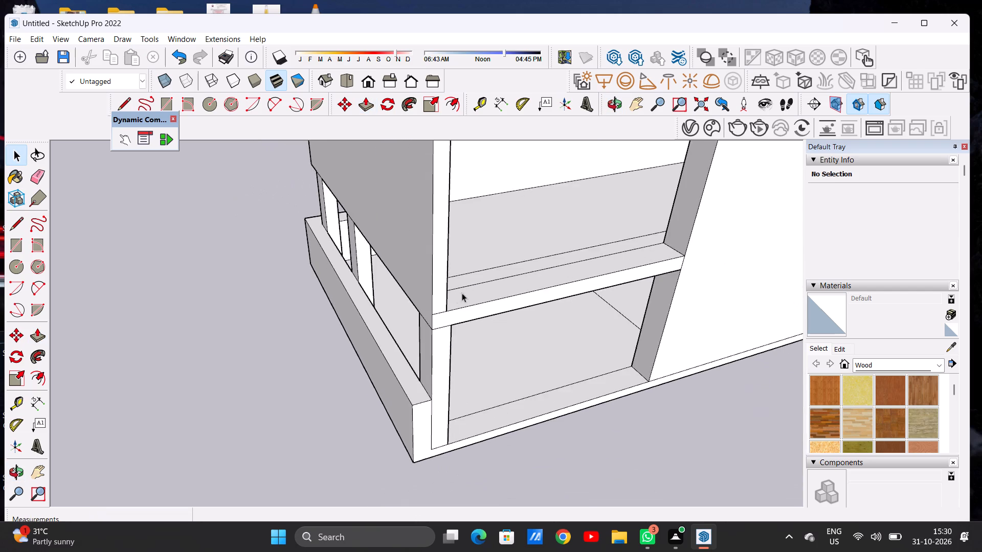
scroll(462, 293, "down", 3)
middle_click_drag(561, 315, 476, 306)
scroll(570, 289, "up", 7)
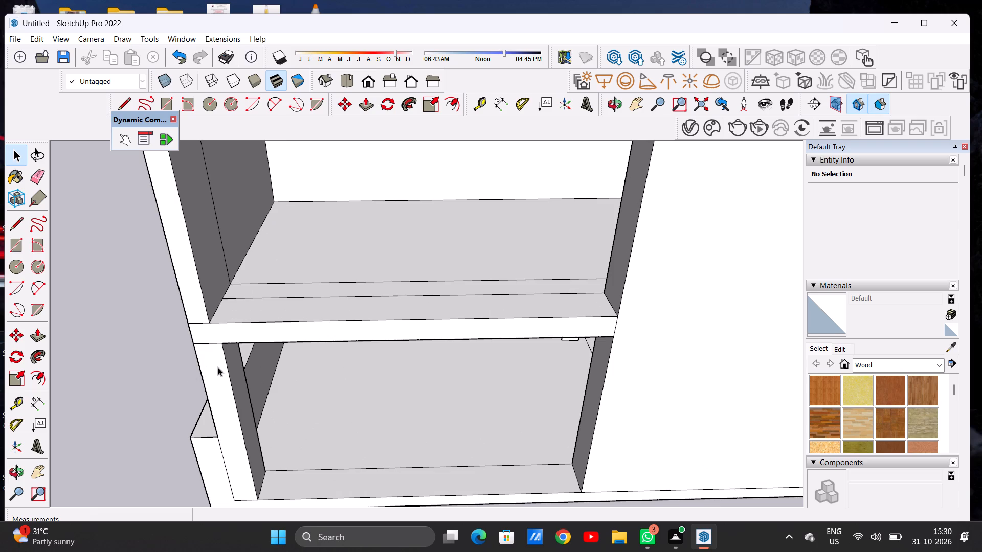
scroll(289, 362, "down", 12)
scroll(317, 376, "down", 10)
scroll(177, 179, "down", 1)
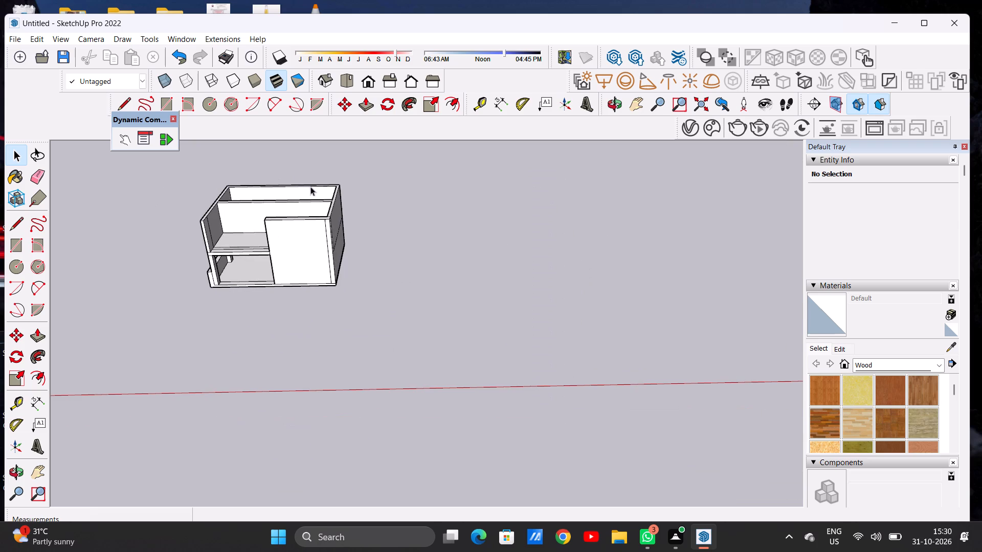
scroll(203, 212, "down", 1)
scroll(203, 212, "up", 8)
scroll(311, 242, "down", 13)
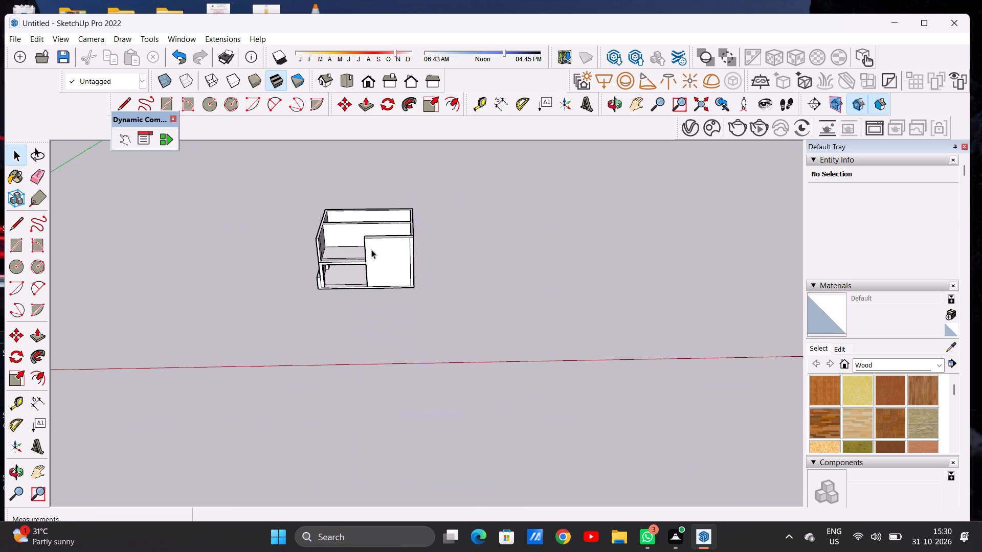
scroll(337, 242, "up", 7)
middle_click_drag(345, 248, 341, 159)
scroll(341, 159, "up", 1)
scroll(375, 313, "down", 1)
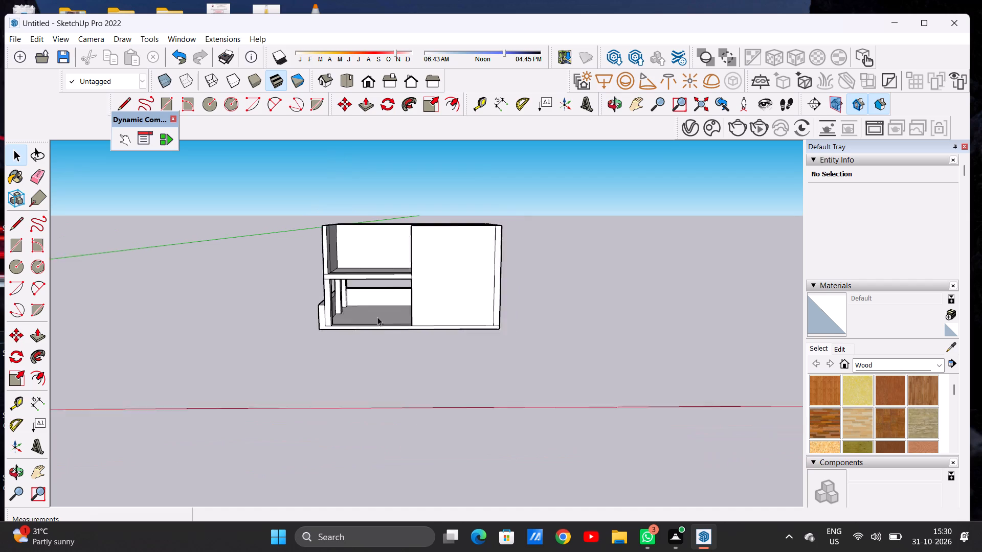
scroll(377, 317, "down", 10)
scroll(384, 324, "up", 8)
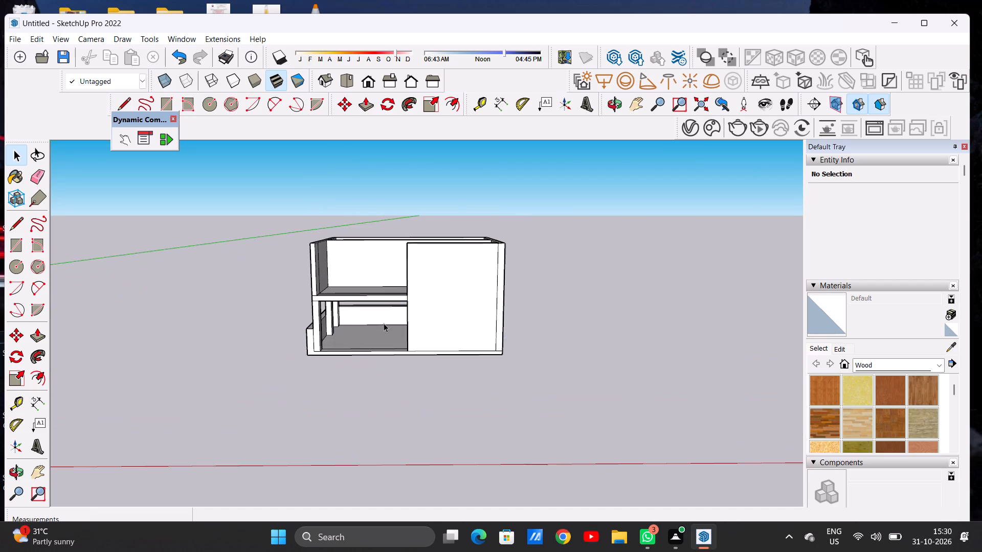
middle_click_drag(393, 343, 389, 373)
middle_click_drag(389, 373, 381, 341)
scroll(347, 252, "up", 7)
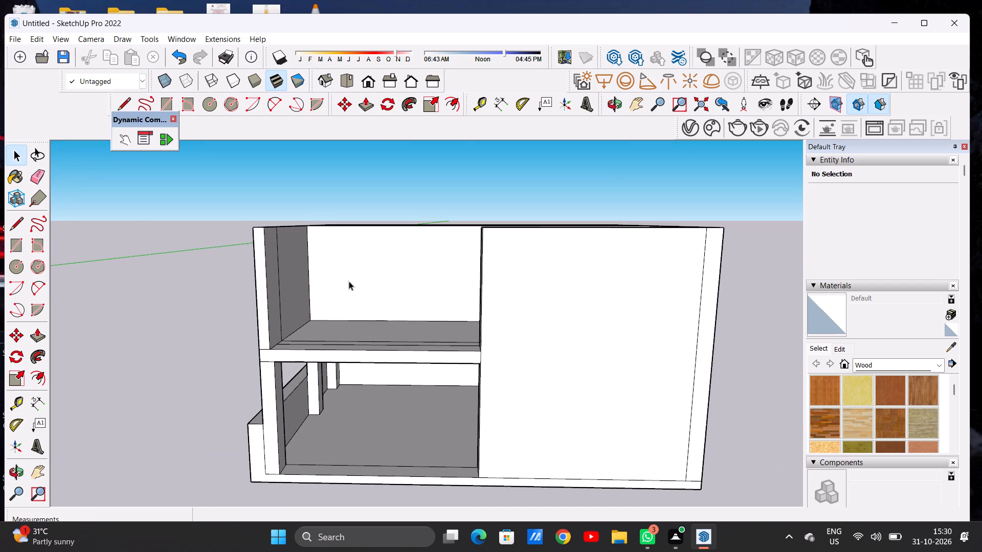
middle_click_drag(354, 302, 353, 318)
scroll(354, 278, "up", 1)
scroll(354, 278, "down", 1)
scroll(354, 278, "up", 2)
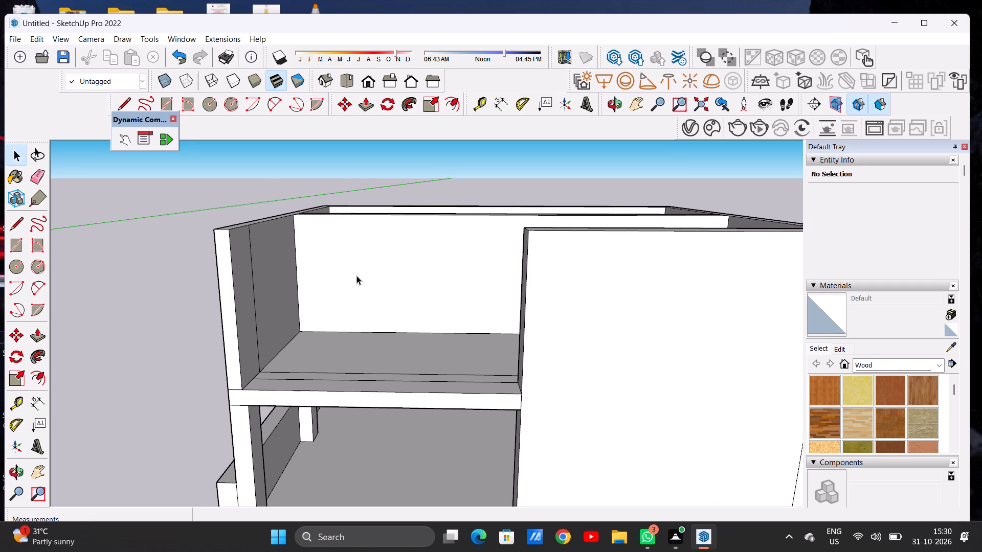
middle_click_drag(367, 287, 367, 282)
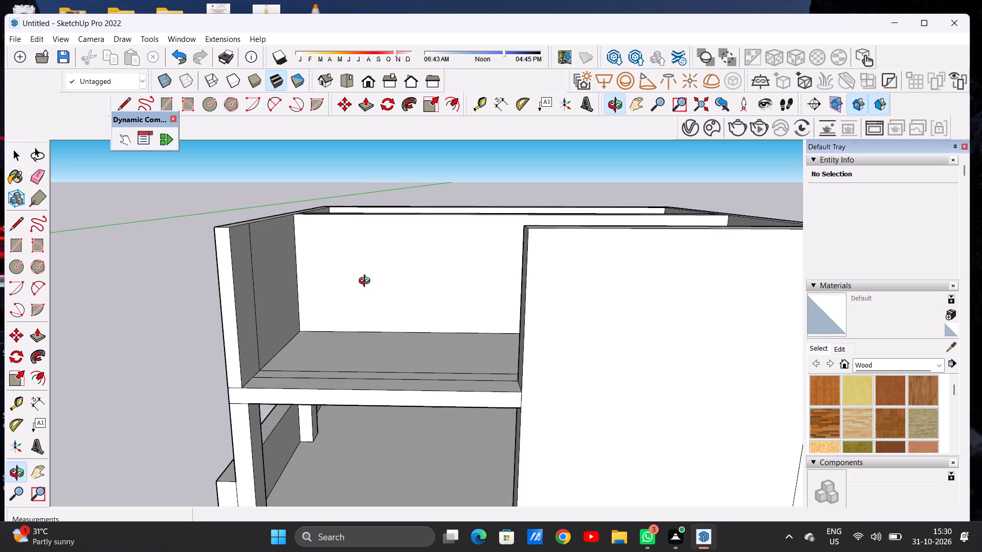
middle_click_drag(367, 282, 367, 269)
scroll(420, 292, "down", 8)
scroll(383, 297, "up", 5)
middle_click_drag(383, 297, 383, 286)
scroll(400, 256, "up", 4)
key("r")
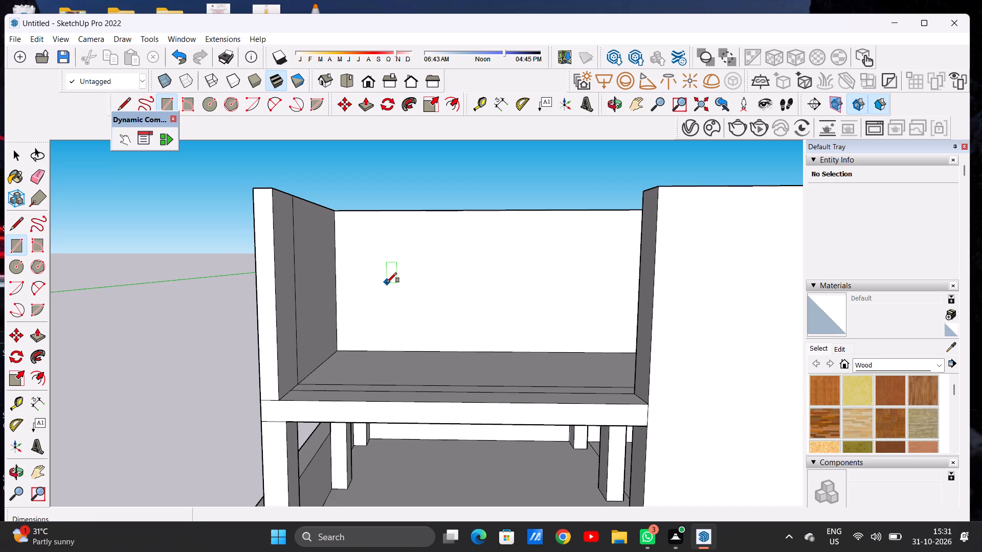
key("space")
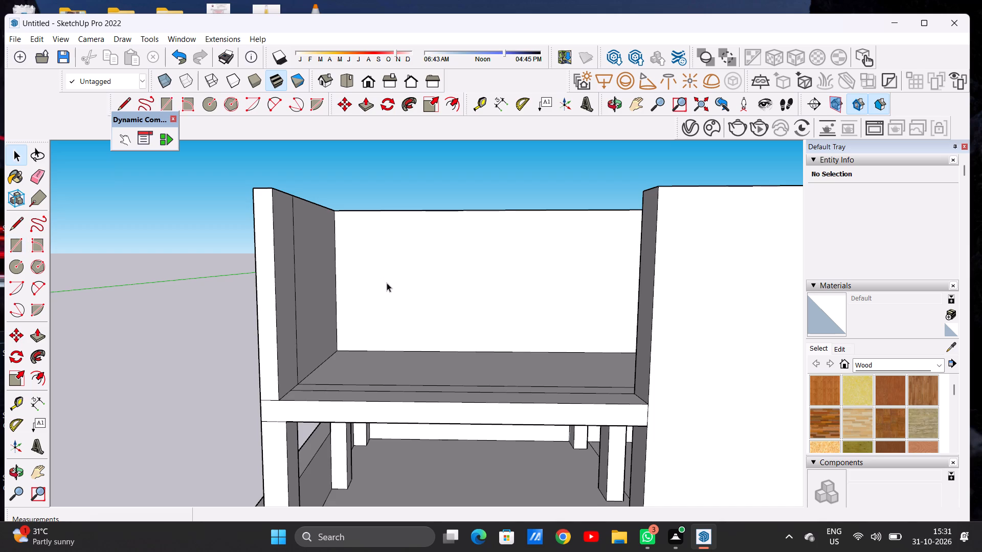
scroll(390, 304, "down", 9)
middle_click_drag(406, 274, 410, 367)
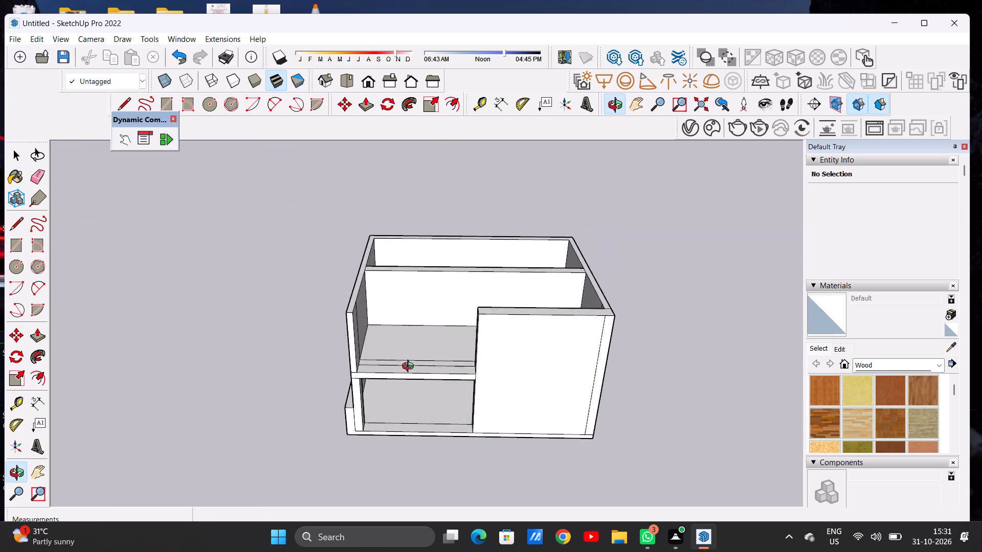
middle_click_drag(410, 367, 410, 371)
middle_click(410, 371)
scroll(382, 294, "up", 5)
scroll(384, 299, "down", 2)
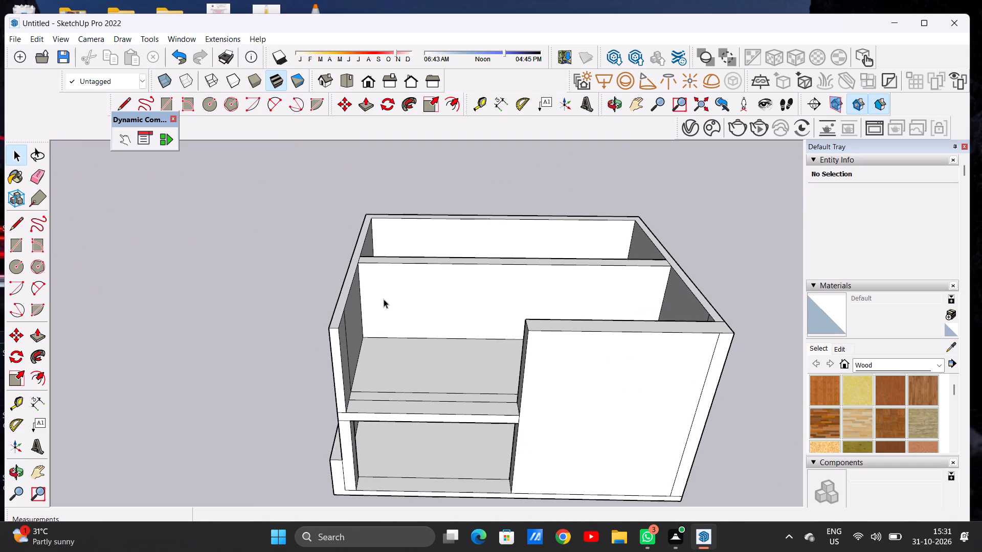
scroll(384, 300, "up", 3)
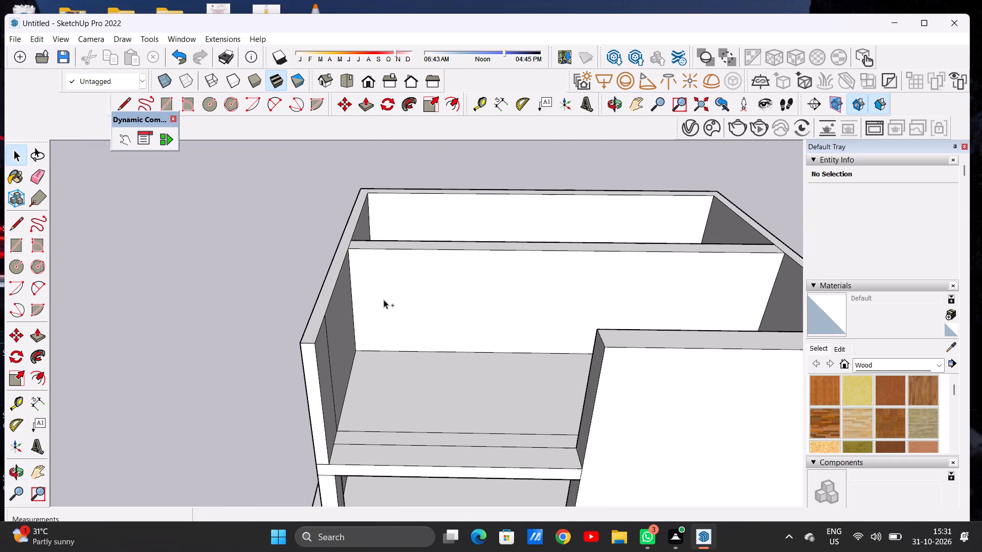
Undo the side wall extension and the raising of the ground-floor room's front wall.
key("ctrl+z")
key("ctrl+z")
scroll(391, 311, "down", 6)
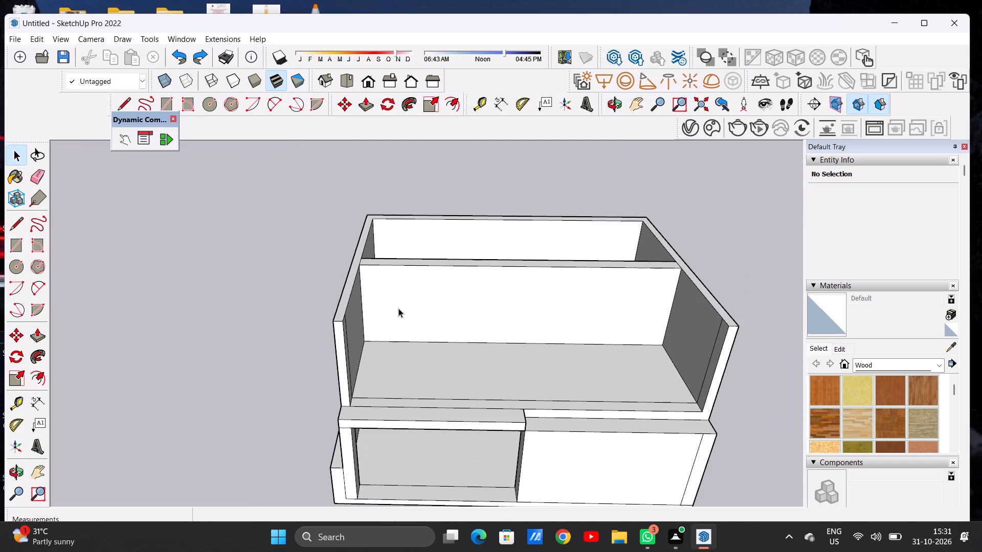
middle_click_drag(398, 308, 396, 320)
scroll(493, 314, "up", 1)
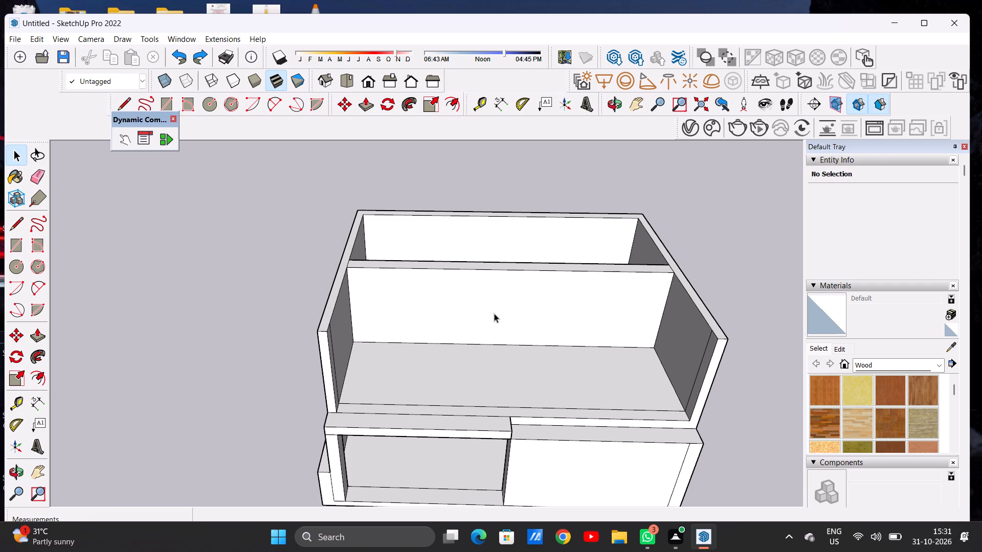
Undo the edge erasure, the upper-storey cross wall and its two floor lines, back to the undivided upper floor.
key("ctrl+z")
key("ctrl+z")
key("ctrl+z")
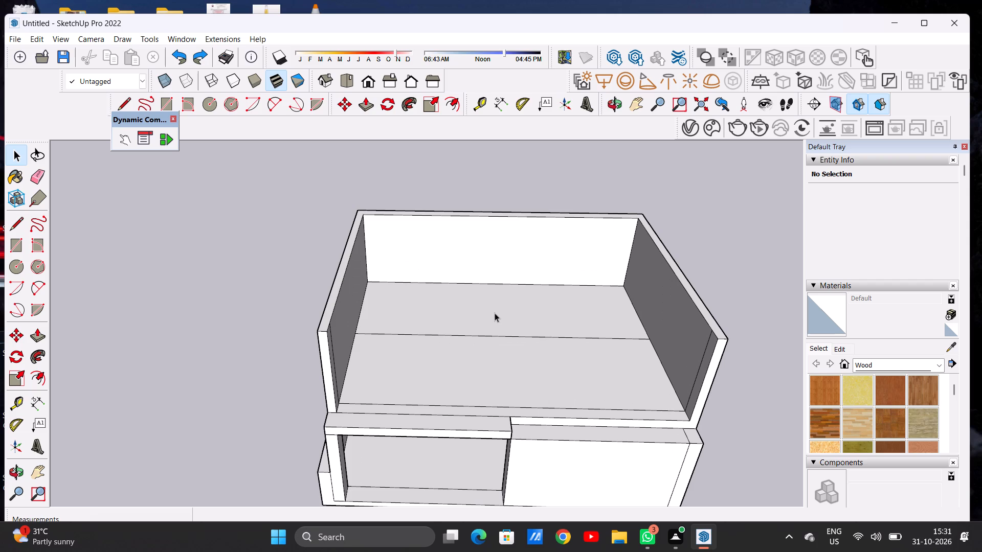
key("ctrl+z")
Draw two parallel lines about 35' 3" long across the upper floor between the side walls, slightly in front of mid-depth.
middle_click_drag(485, 315, 474, 380)
middle_click(474, 380)
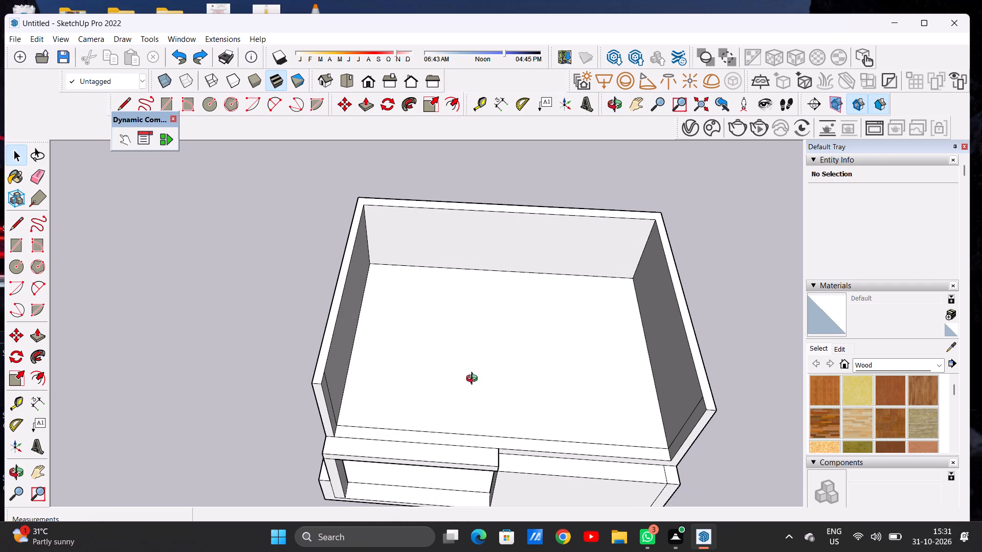
key("l")
middle_click(535, 361)
key("l")
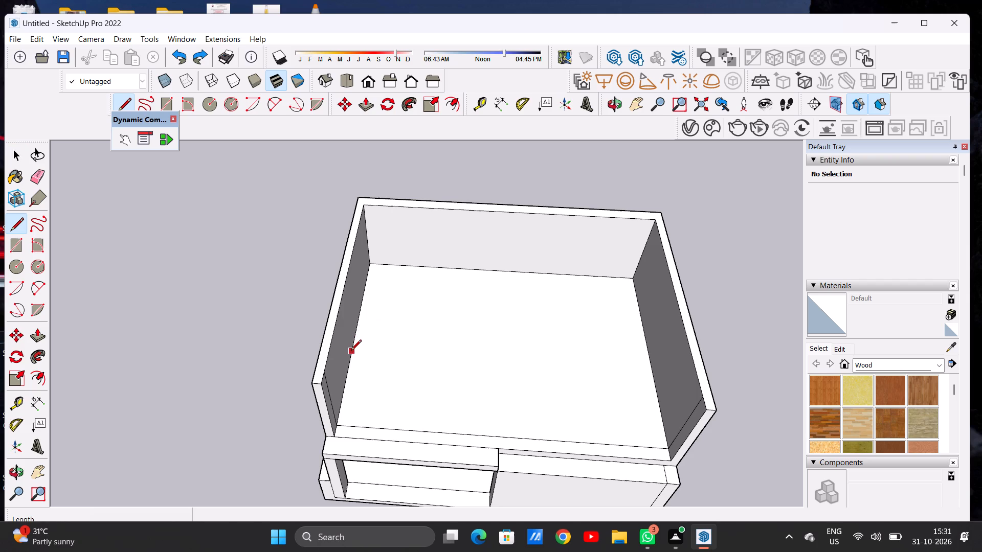
left_click(351, 351)
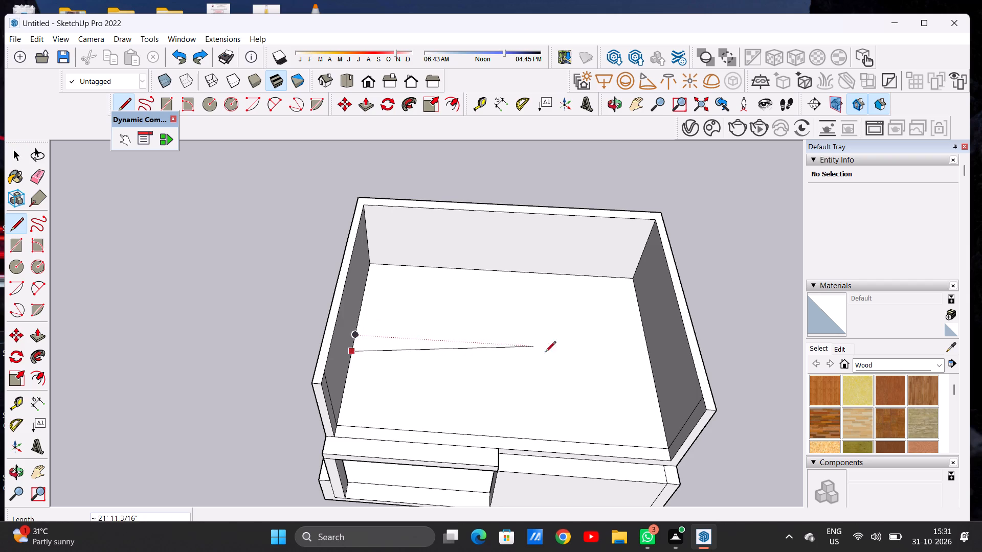
left_click(652, 375)
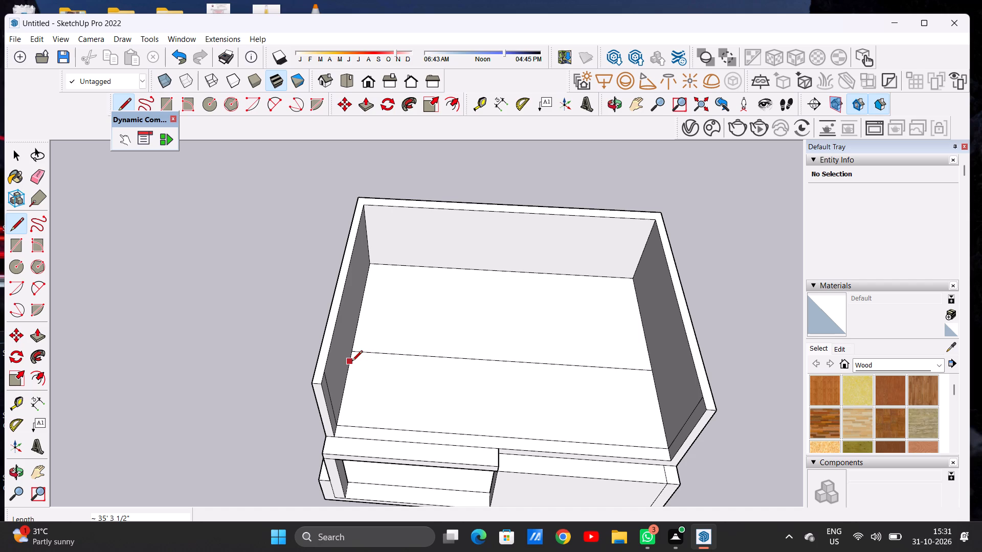
left_click(352, 362)
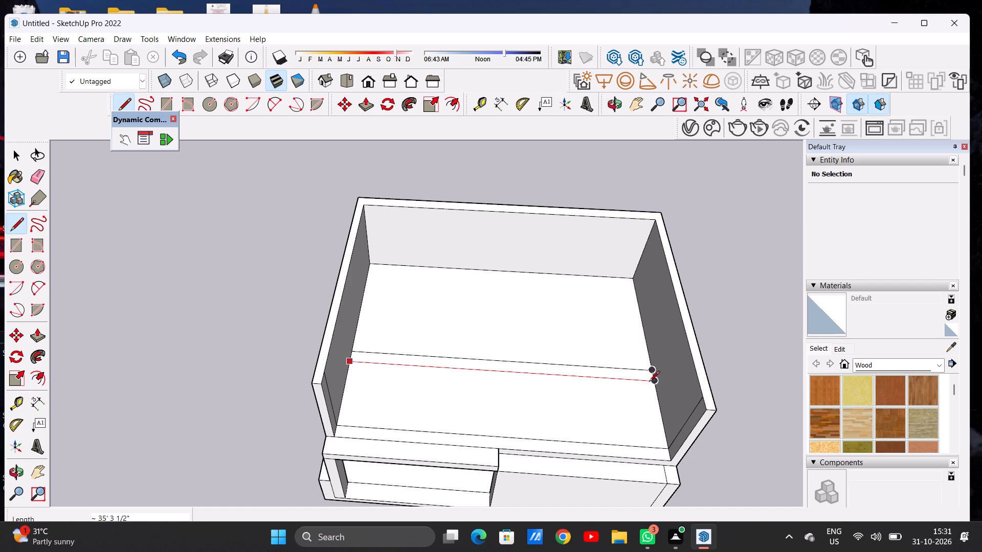
left_click(649, 382)
key("space")
Push/Pull the narrow strip between the two floor lines up 10' to the top of the side walls, forming a cross wall.
scroll(482, 397, "down", 9)
middle_click_drag(525, 401, 526, 397)
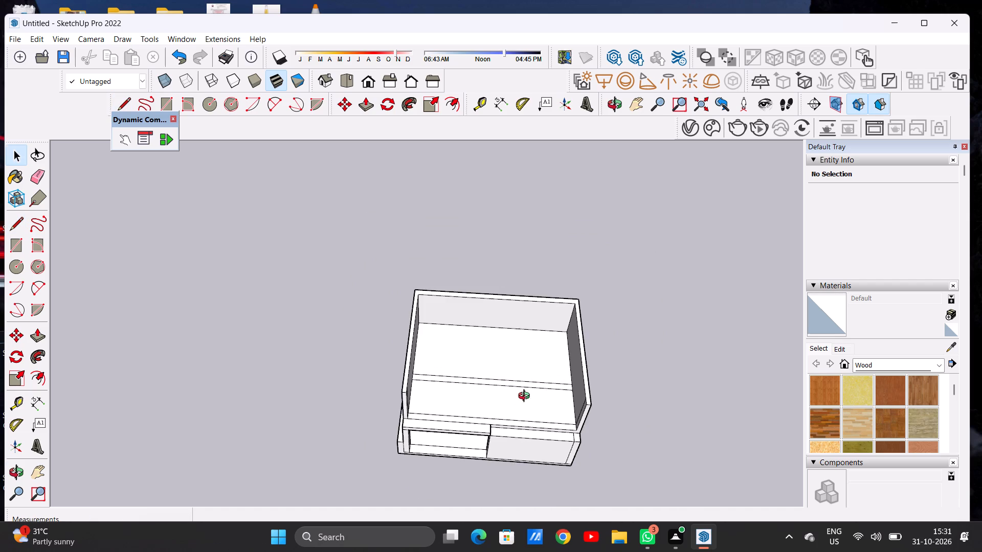
middle_click_drag(526, 397, 520, 337)
scroll(569, 388, "up", 5)
scroll(569, 388, "down", 1)
scroll(569, 388, "up", 8)
key("p")
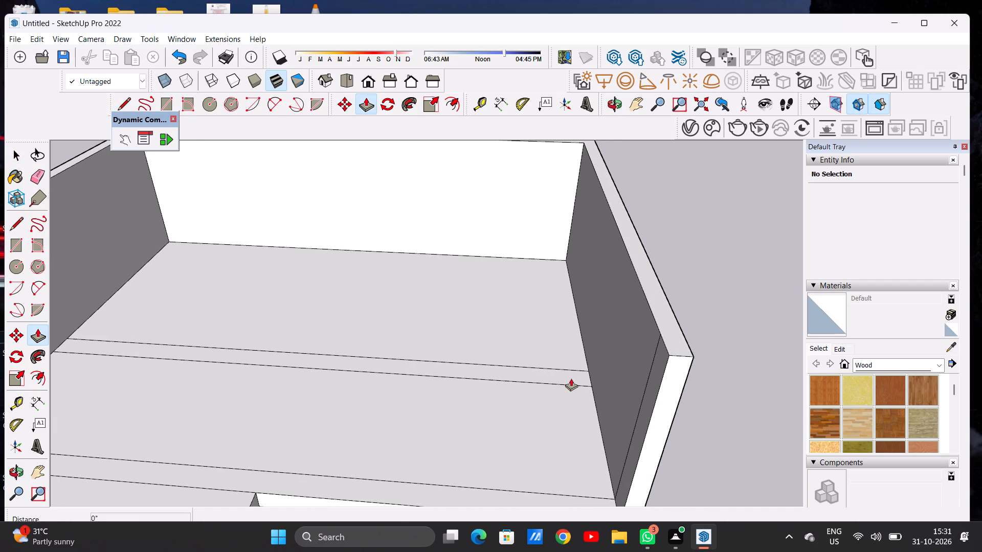
scroll(575, 374, "up", 4)
left_click(576, 374)
scroll(582, 321, "down", 5)
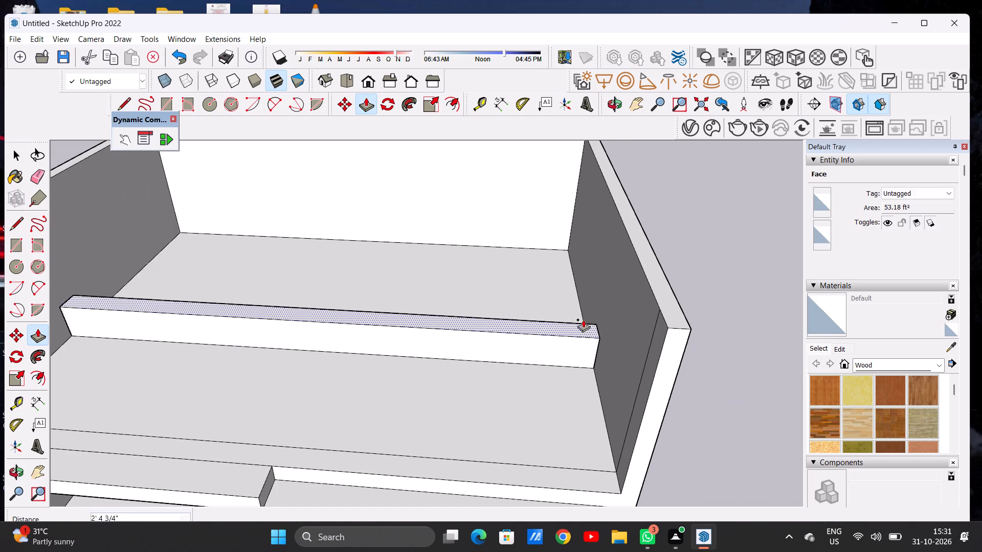
left_click(634, 237)
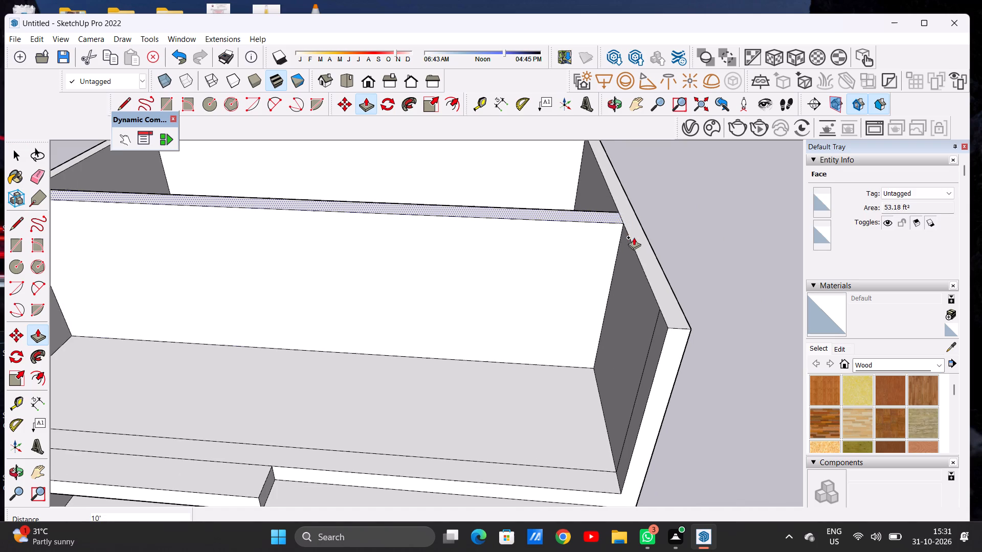
scroll(603, 278, "down", 8)
middle_click_drag(451, 321, 455, 313)
key("space")
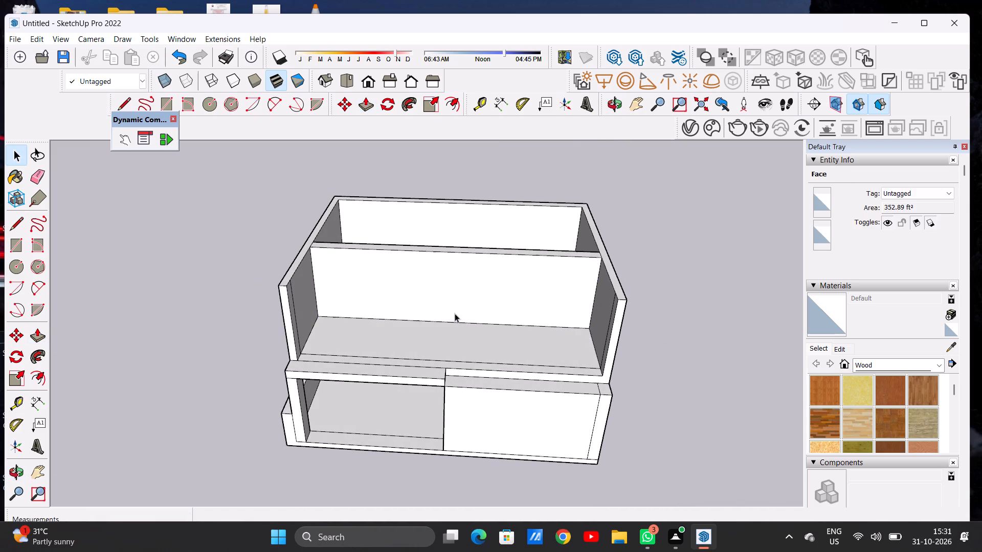
Push/Pull the front end of the upper-storey side wall above the pillared floor back flush with the cross wall's front face.
key("p")
scroll(289, 315, "up", 13)
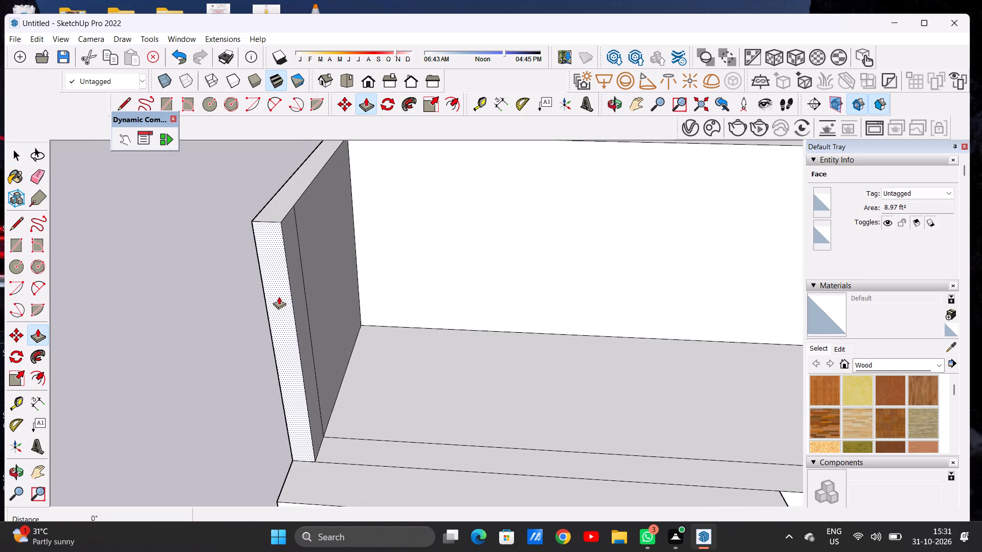
left_click(279, 296)
left_click(297, 243)
left_click(287, 256)
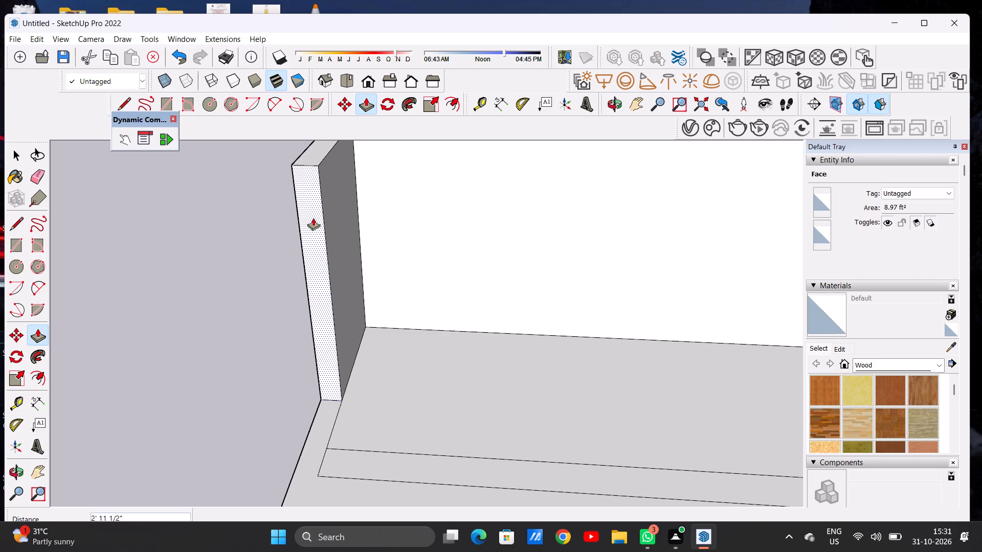
scroll(318, 218, "down", 11)
scroll(326, 171, "up", 1)
scroll(327, 169, "down", 1)
scroll(327, 169, "up", 16)
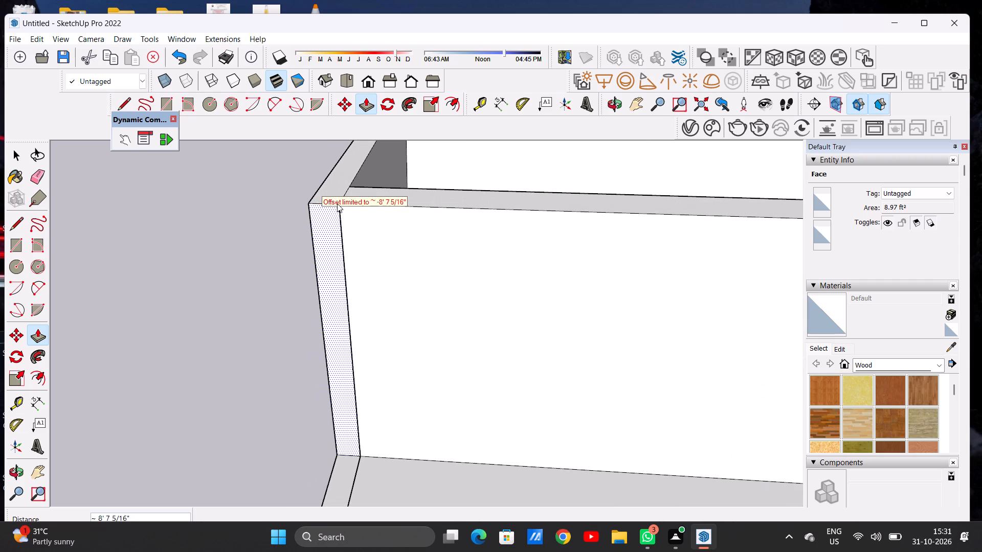
scroll(346, 236, "down", 6)
middle_click_drag(338, 249, 420, 247)
scroll(418, 226, "up", 4)
scroll(418, 226, "down", 1)
scroll(418, 226, "up", 5)
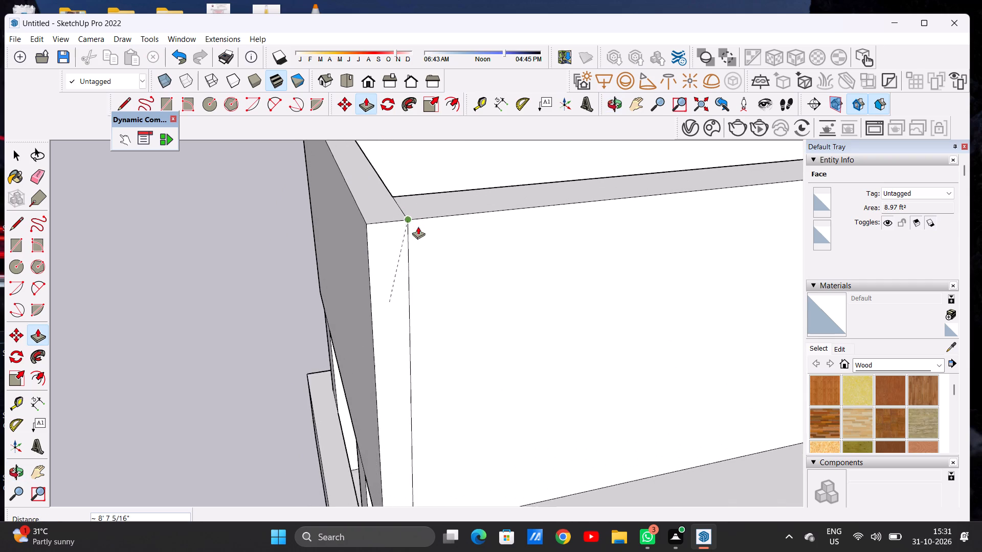
scroll(418, 226, "up", 2)
left_click(403, 220)
key("space")
Erase the line segments running across the upper floor just behind its front edge.
scroll(394, 269, "down", 5)
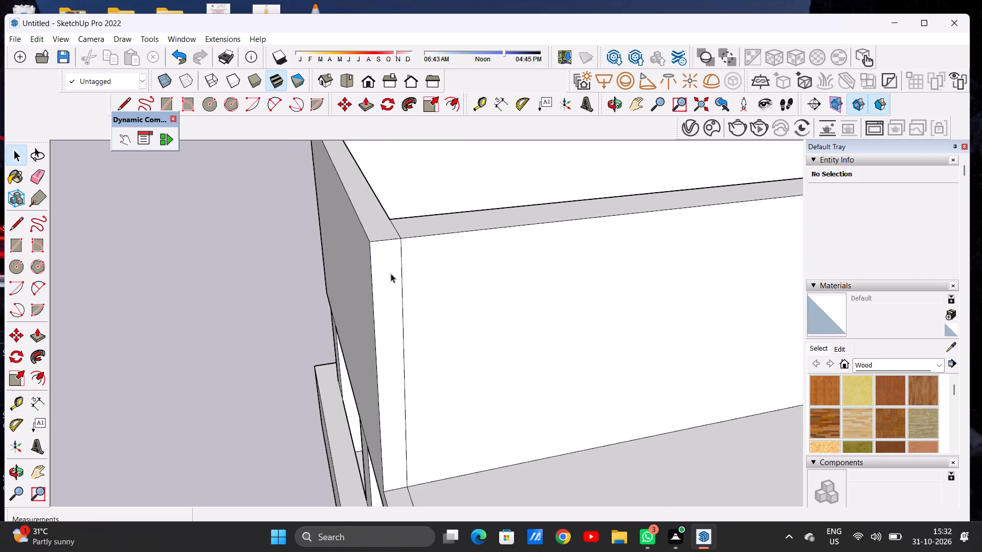
scroll(349, 305, "down", 1)
scroll(348, 306, "up", 1)
scroll(348, 311, "down", 14)
middle_click_drag(479, 348, 410, 330)
scroll(484, 420, "up", 8)
middle_click_drag(476, 367, 486, 408)
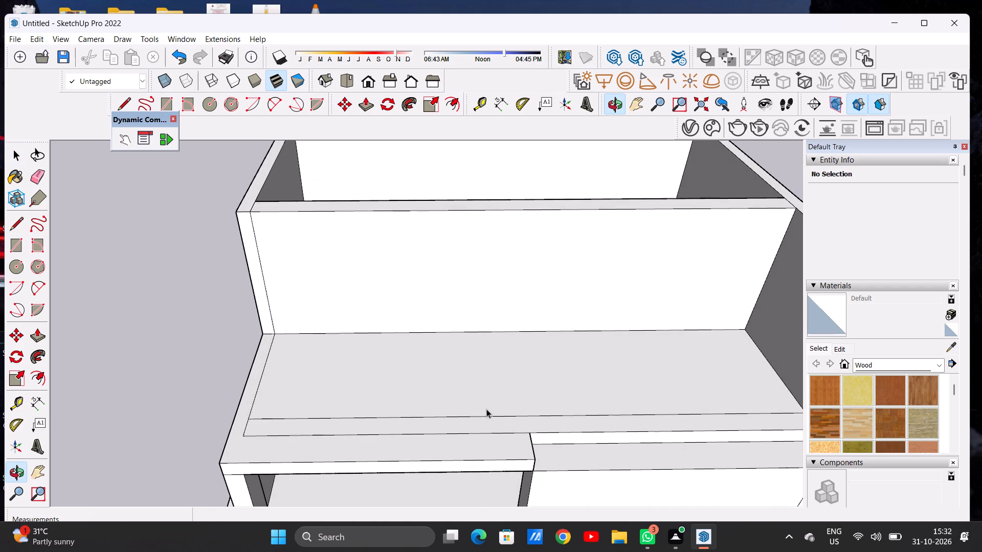
scroll(461, 385, "down", 3)
middle_click_drag(464, 411, 464, 427)
scroll(473, 433, "up", 5)
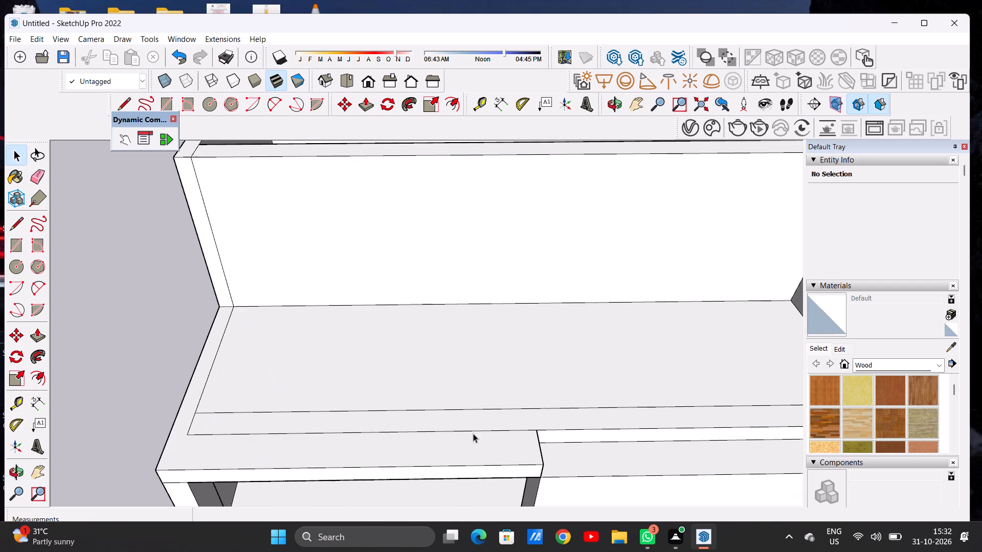
key("e")
left_click(467, 408)
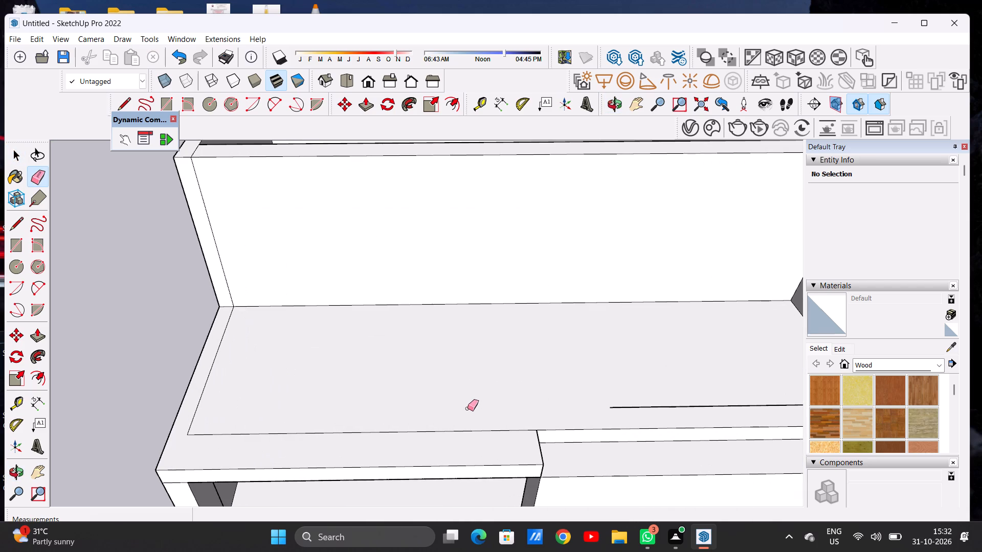
left_click_drag(636, 399, 638, 406)
left_click_drag(715, 403, 714, 405)
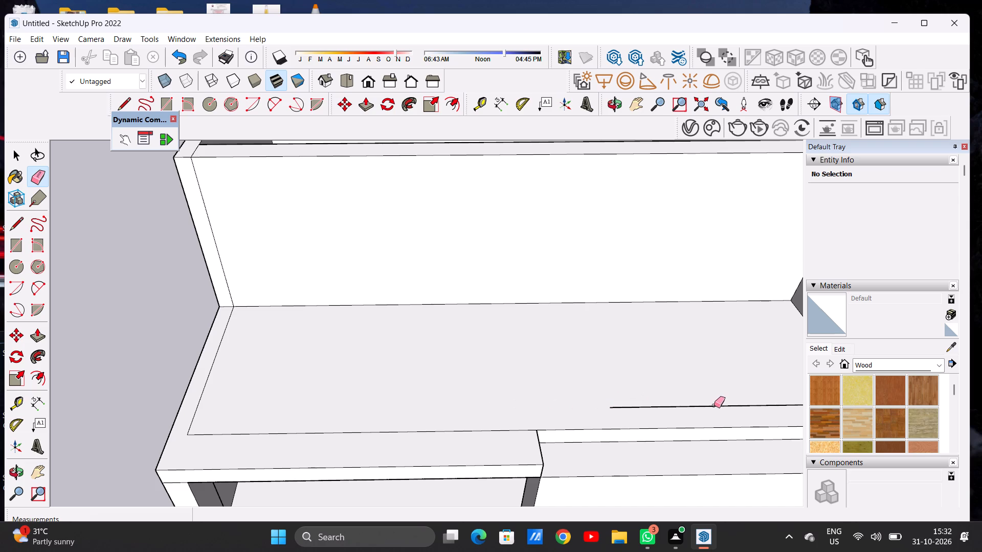
left_click_drag(714, 405, 712, 410)
scroll(525, 409, "down", 7)
key("space")
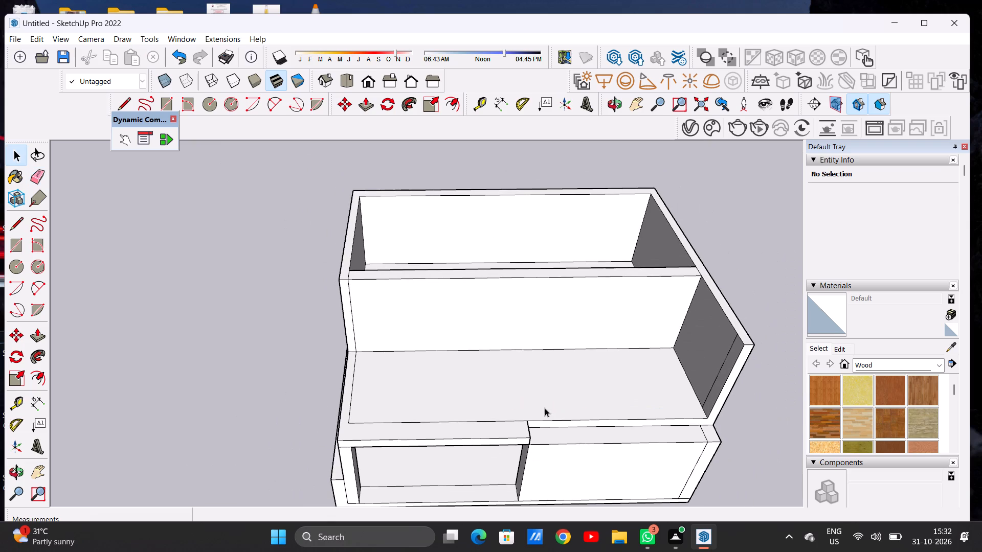
Examine the upper floor, cross wall and front edge of the building from lower and closer viewpoints.
scroll(520, 407, "down", 7)
middle_click_drag(553, 410, 552, 375)
scroll(532, 397, "up", 11)
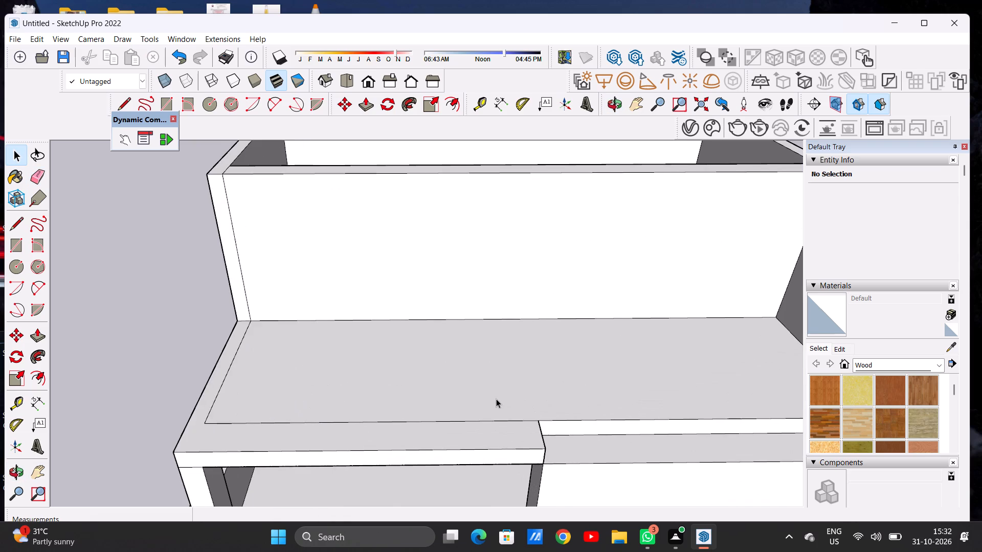
scroll(488, 404, "down", 3)
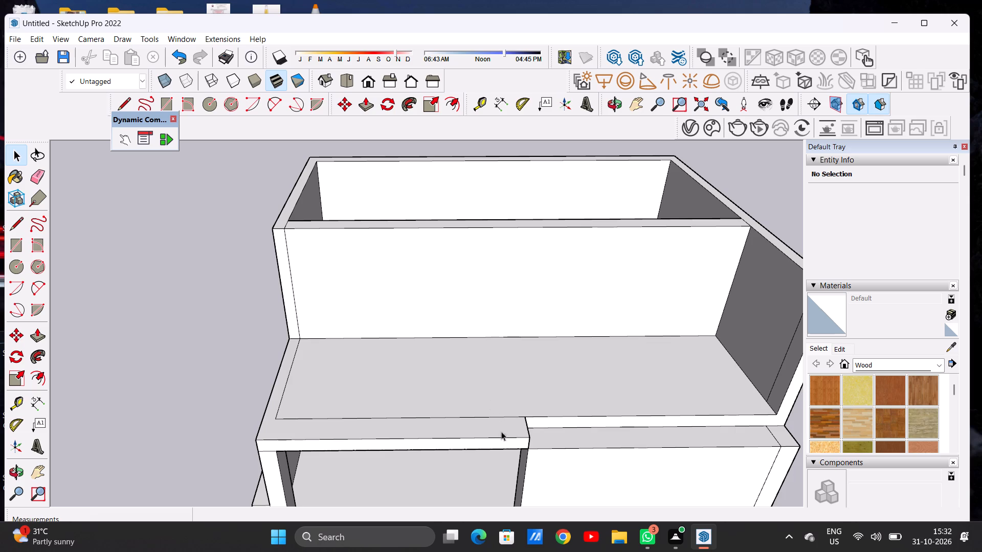
scroll(504, 442, "down", 5)
middle_click_drag(506, 446, 514, 348)
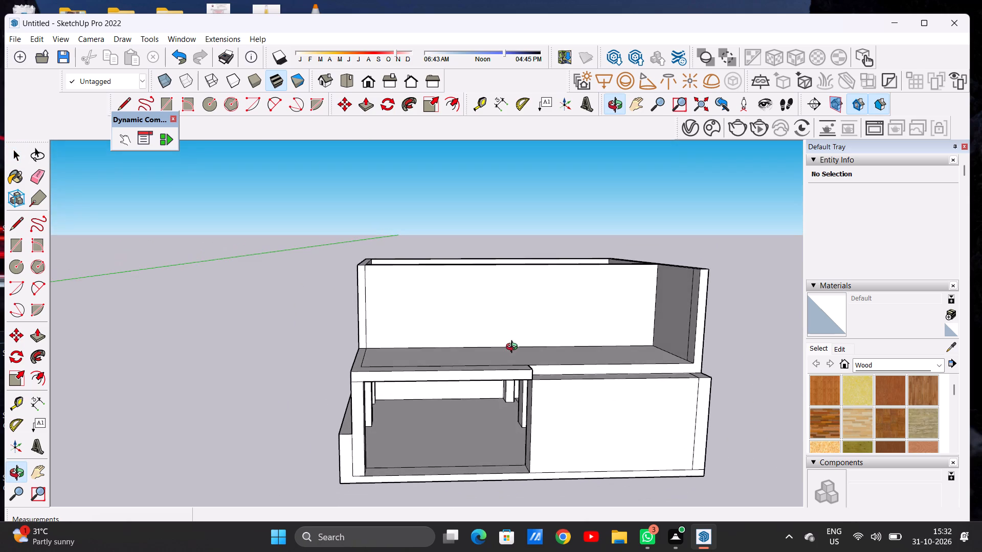
middle_click_drag(514, 348, 511, 366)
scroll(385, 361, "up", 2)
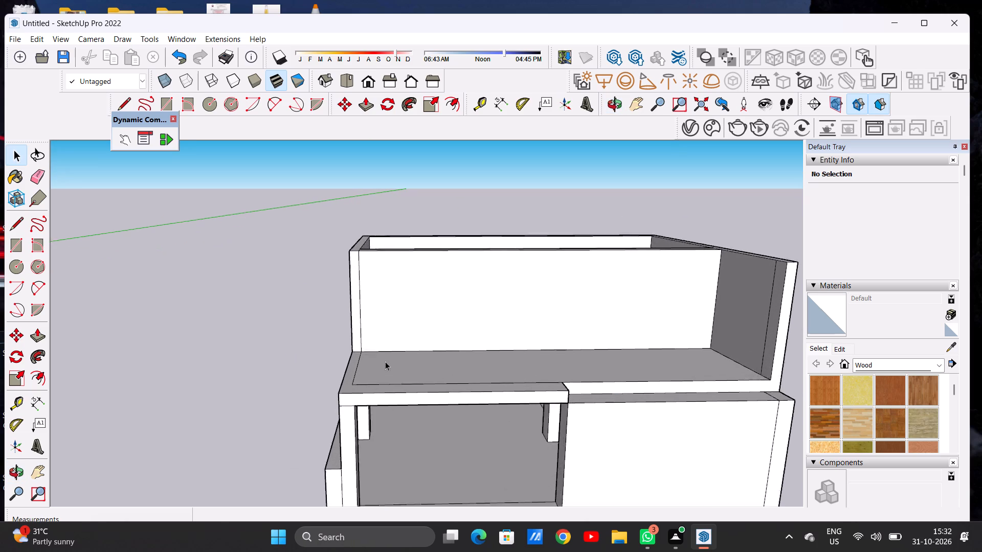
scroll(385, 361, "up", 3)
middle_click_drag(384, 346, 380, 311)
scroll(401, 330, "up", 1)
scroll(445, 399, "down", 6)
middle_click_drag(492, 373, 491, 354)
scroll(493, 344, "down", 1)
scroll(493, 344, "up", 4)
scroll(451, 351, "down", 2)
scroll(450, 353, "up", 1)
scroll(450, 353, "down", 2)
middle_click_drag(664, 364, 661, 380)
scroll(565, 390, "down", 5)
middle_click_drag(631, 396, 635, 447)
Erase the short corner seam across the top of the ground-floor room's front wall.
scroll(645, 432, "up", 12)
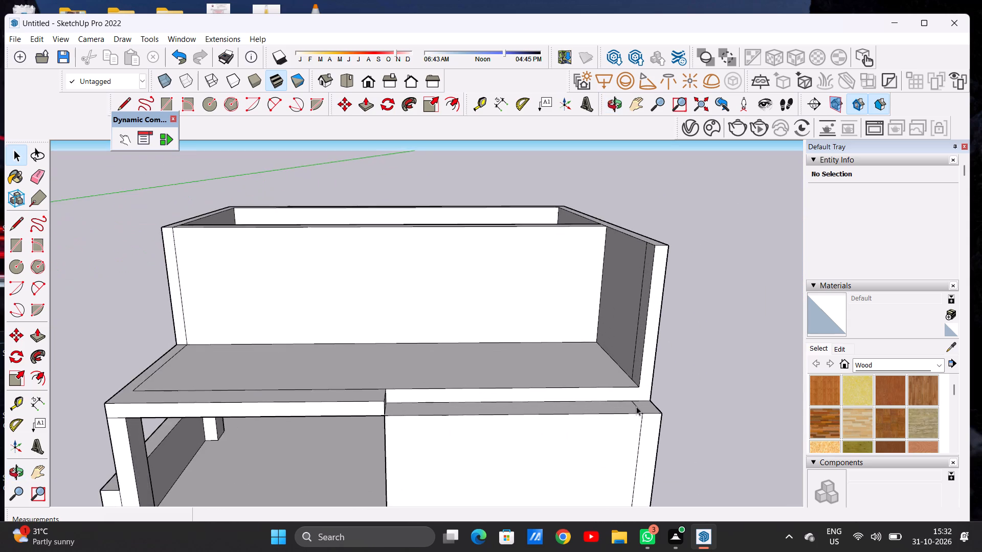
middle_click_drag(651, 407, 649, 442)
scroll(649, 442, "up", 5)
key("e")
left_click_drag(631, 441, 622, 444)
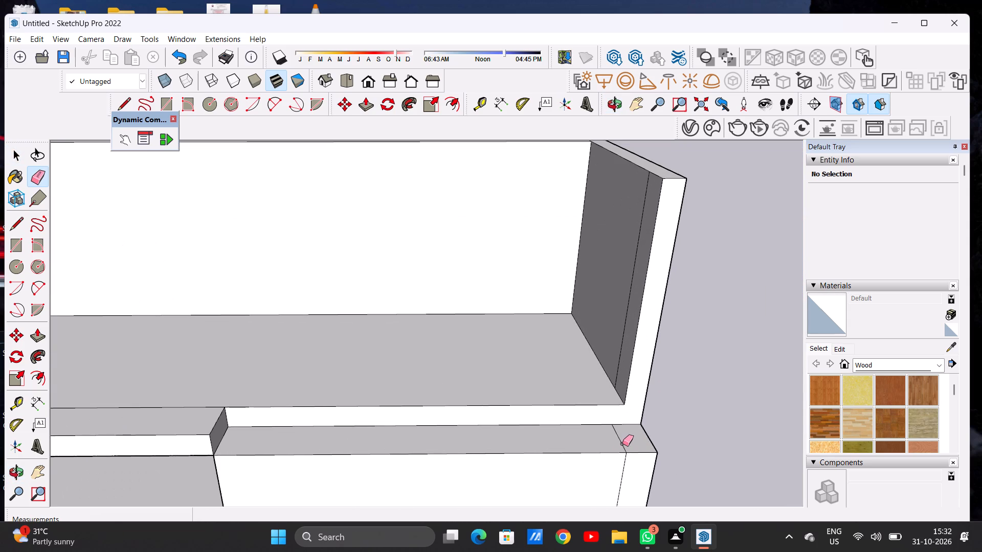
left_click_drag(622, 444, 616, 446)
Push/Pull the top of the ground-floor room's front wall up 11 1/16" to floor level, and another 10' to the side wall's top.
key("p")
left_click(630, 448)
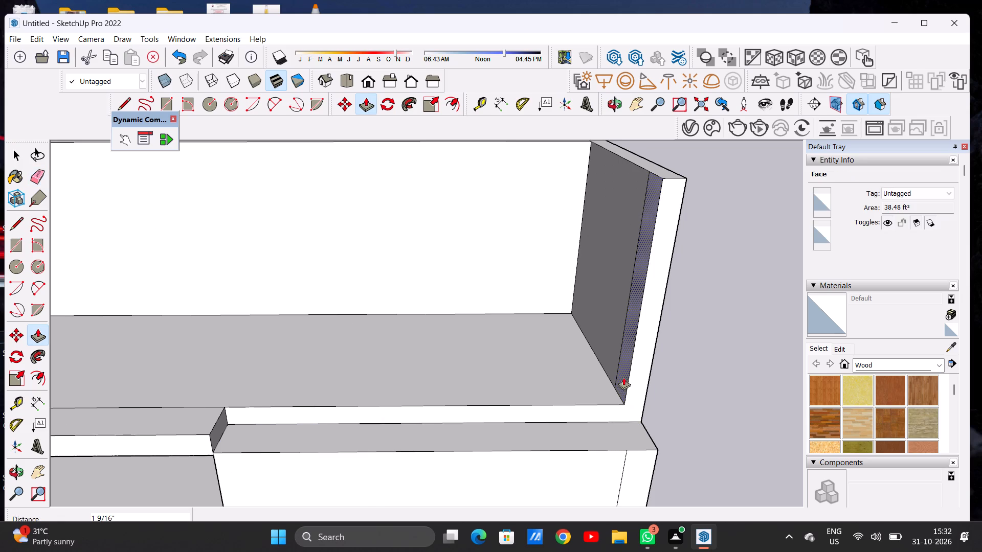
left_click(637, 436)
scroll(640, 379, "down", 5)
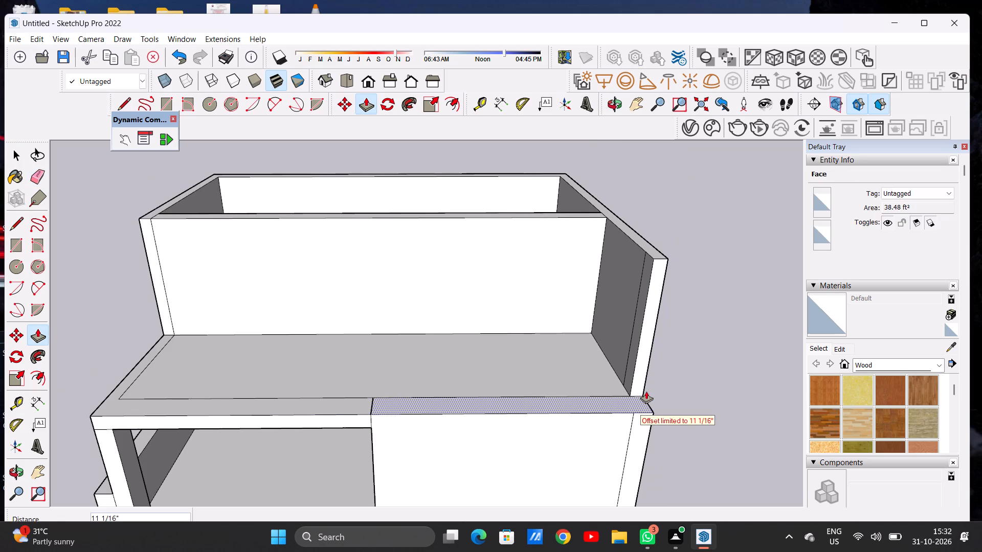
left_click(646, 391)
left_click(637, 401)
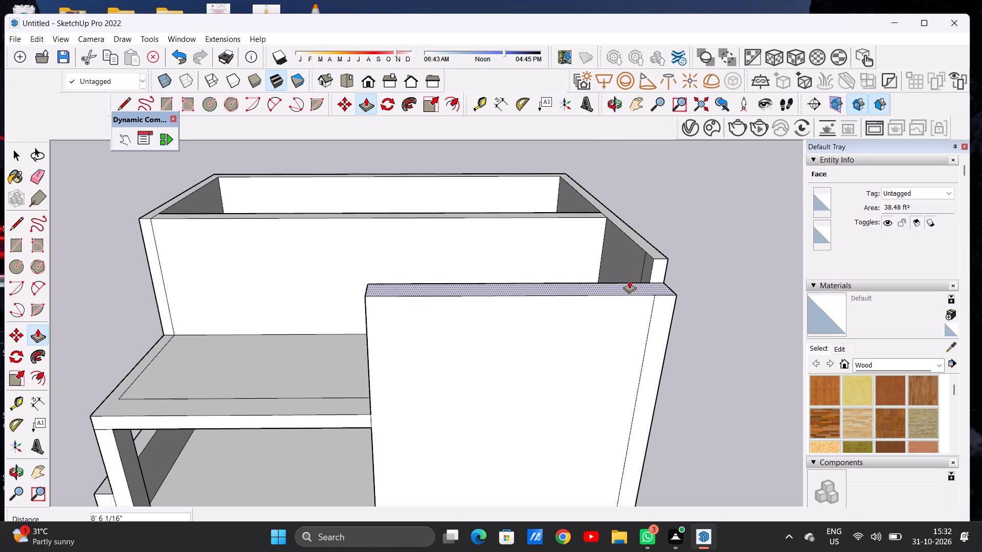
scroll(670, 257, "up", 7)
left_click(655, 268)
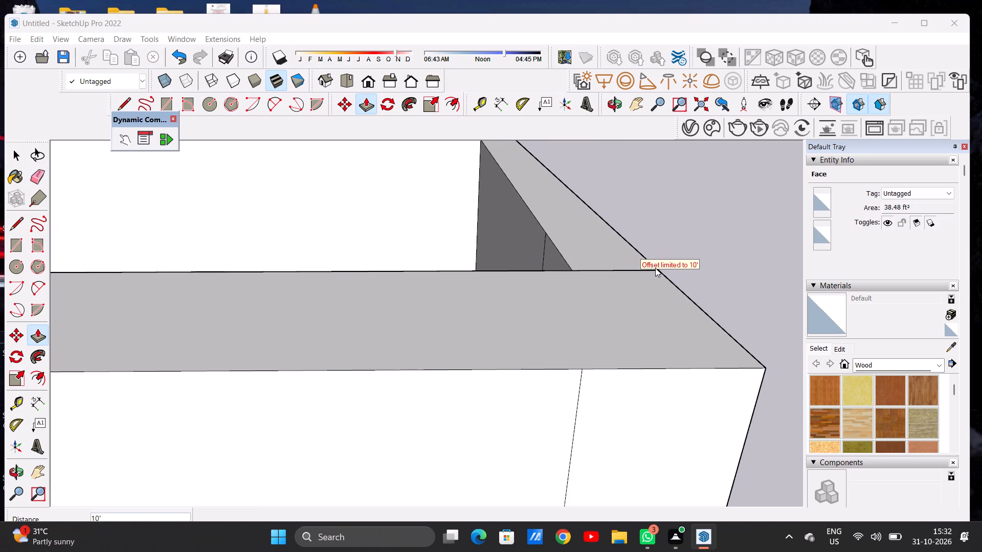
left_click(576, 272)
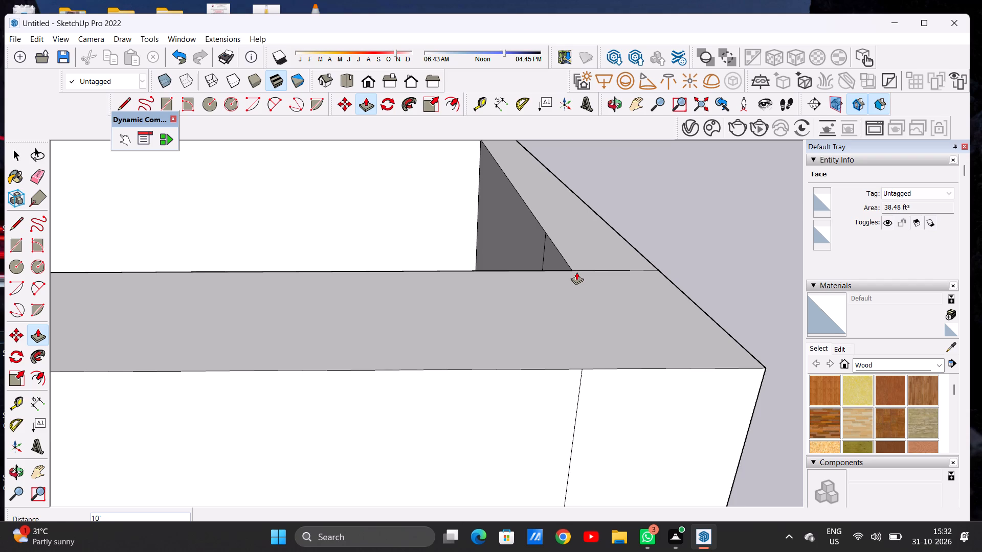
key("space")
Inspect the top corner where the raised front wall meets the side wall.
scroll(605, 351, "down", 11)
scroll(574, 341, "up", 1)
scroll(574, 341, "down", 17)
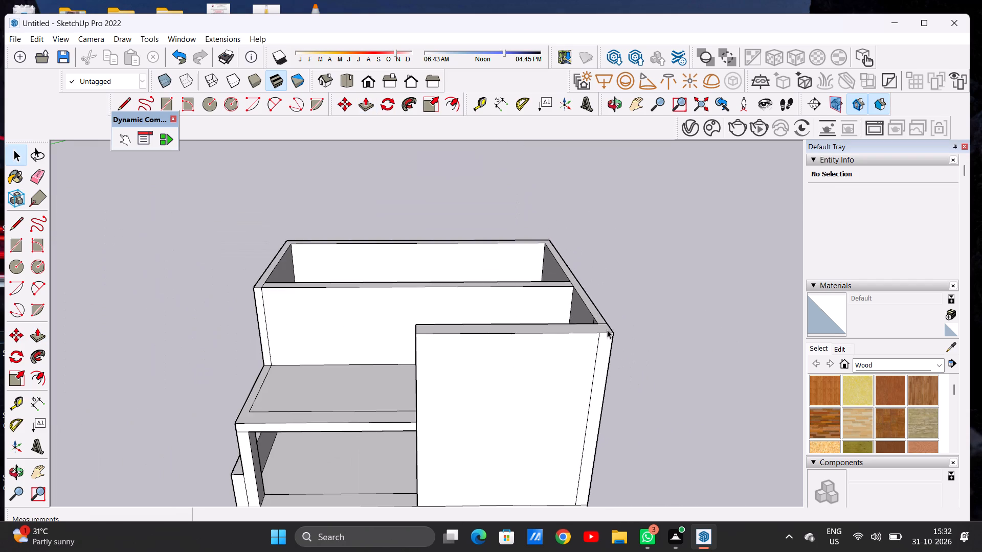
middle_click_drag(585, 377, 590, 398)
scroll(617, 350, "up", 14)
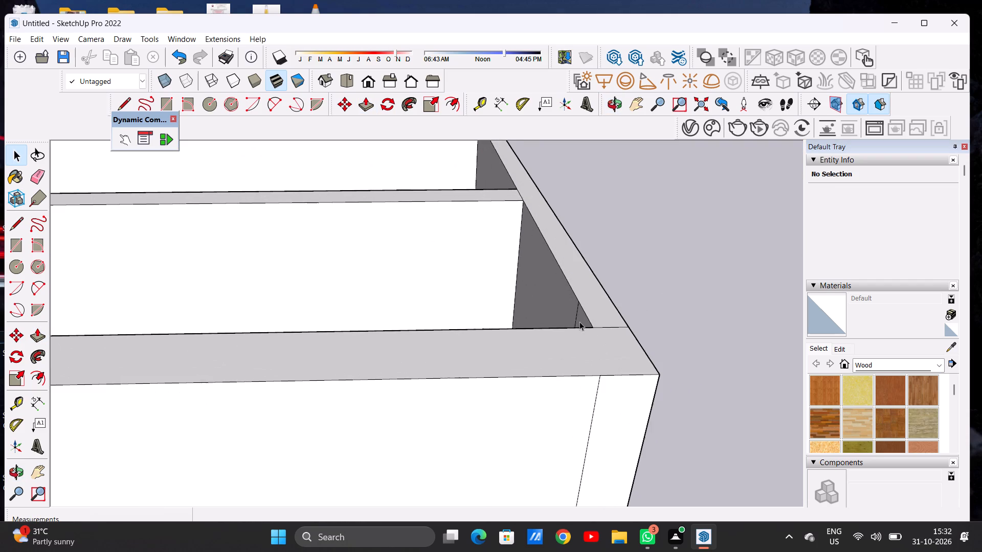
left_click(602, 309)
left_click(613, 352)
left_click(628, 324)
left_click(650, 312)
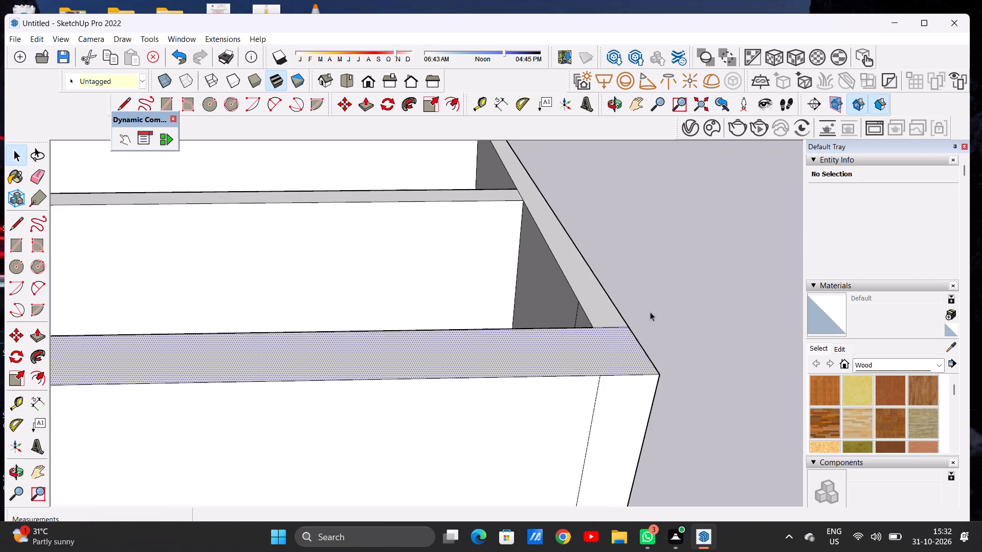
scroll(610, 354, "down", 7)
scroll(606, 357, "up", 1)
scroll(606, 357, "down", 10)
middle_click_drag(589, 374, 590, 318)
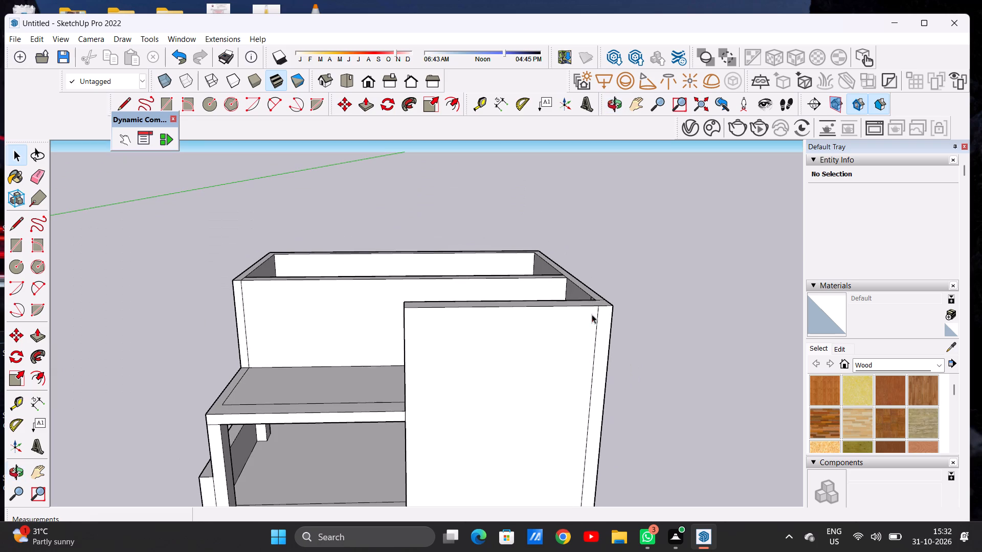
double_click(668, 293)
Draw a door rectangle about 5' 3" wide and 8' 6" high from the floor on the cross wall, near its open end.
scroll(607, 312, "down", 6)
middle_click_drag(503, 357, 501, 283)
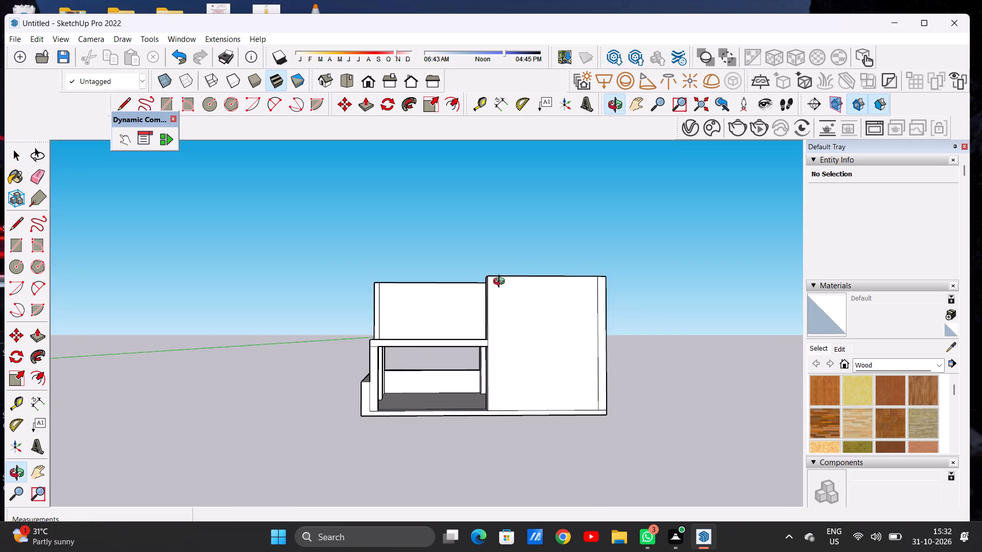
middle_click_drag(501, 283, 502, 296)
scroll(451, 307, "down", 1)
scroll(368, 313, "up", 6)
scroll(507, 332, "up", 4)
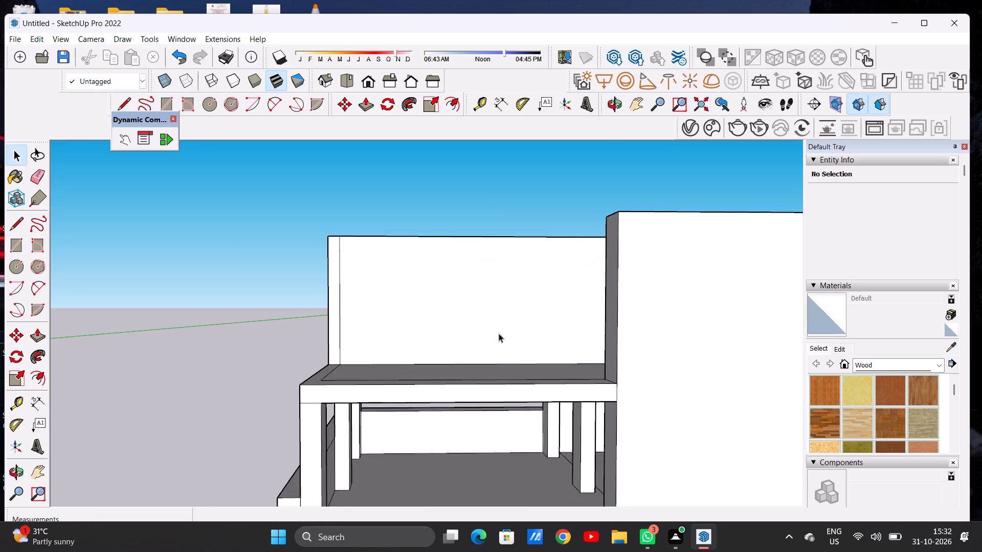
scroll(418, 337, "up", 3)
key("r")
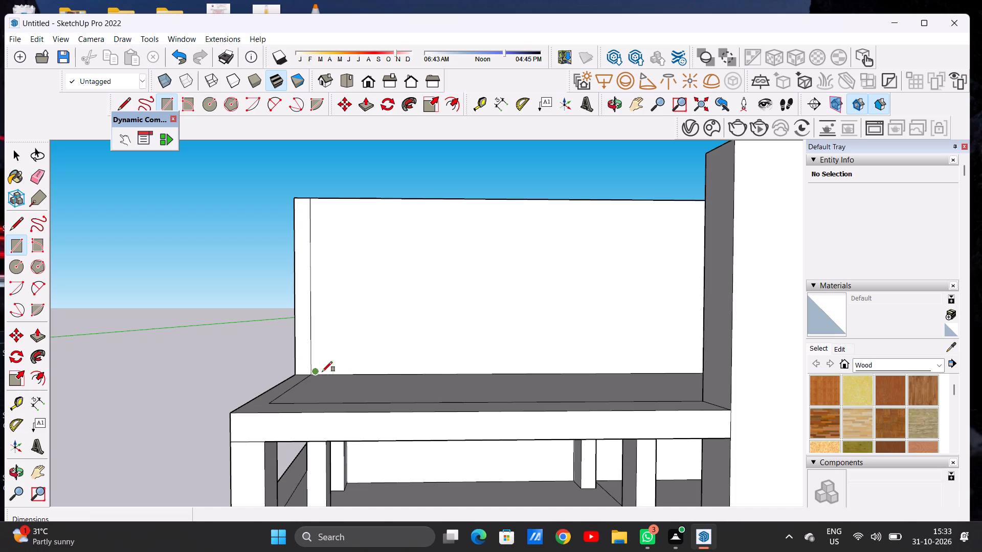
left_click(323, 375)
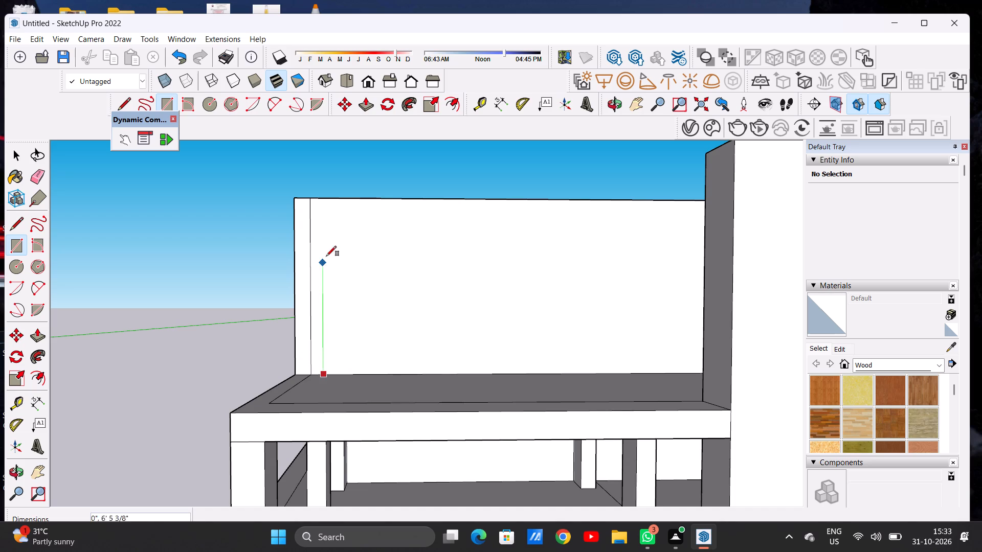
left_click(416, 224)
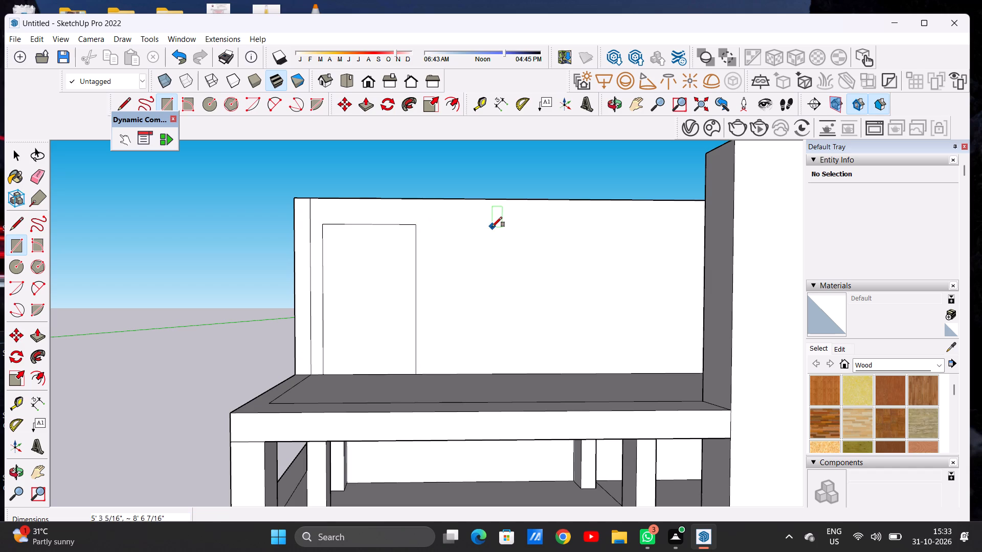
Draw a roughly square window rectangle about 6' 9" per side on the cross wall, between the door outline and the raised front wall.
scroll(514, 280, "down", 4)
middle_click_drag(564, 290, 543, 292)
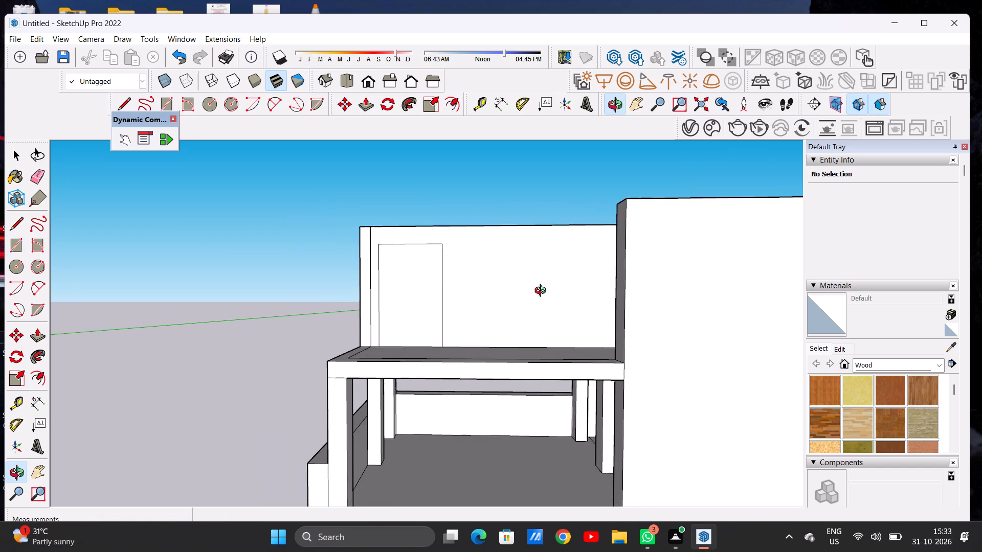
middle_click_drag(543, 292, 545, 289)
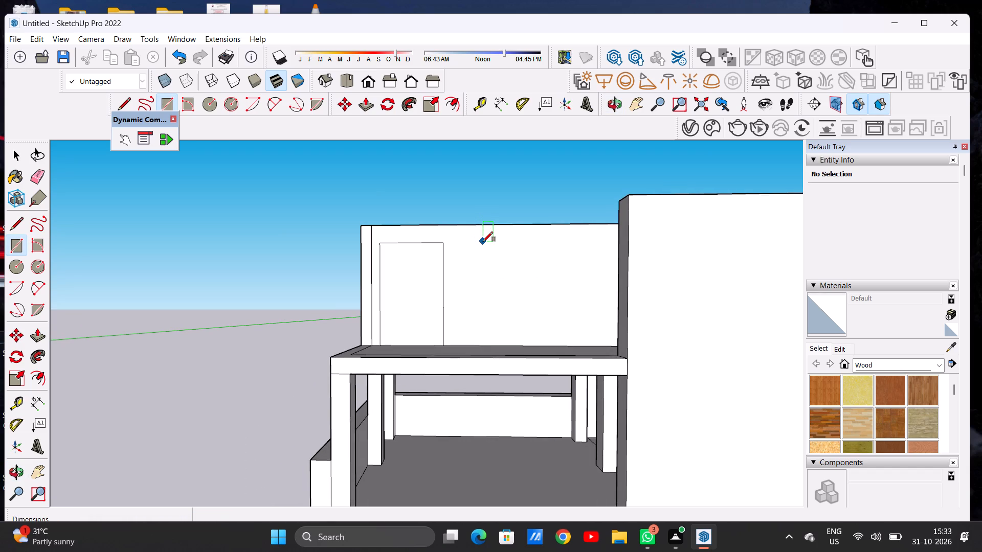
left_click(484, 240)
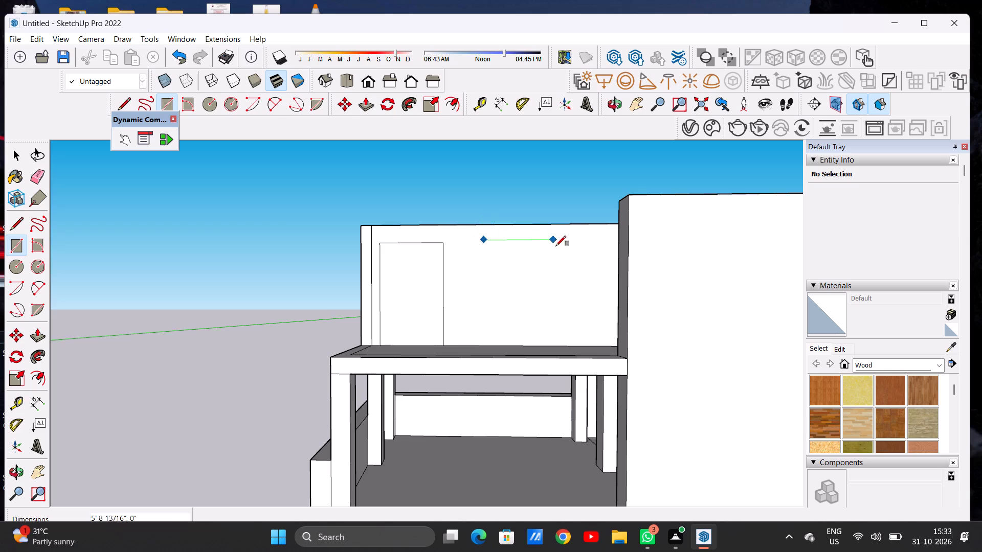
left_click(564, 322)
key("space")
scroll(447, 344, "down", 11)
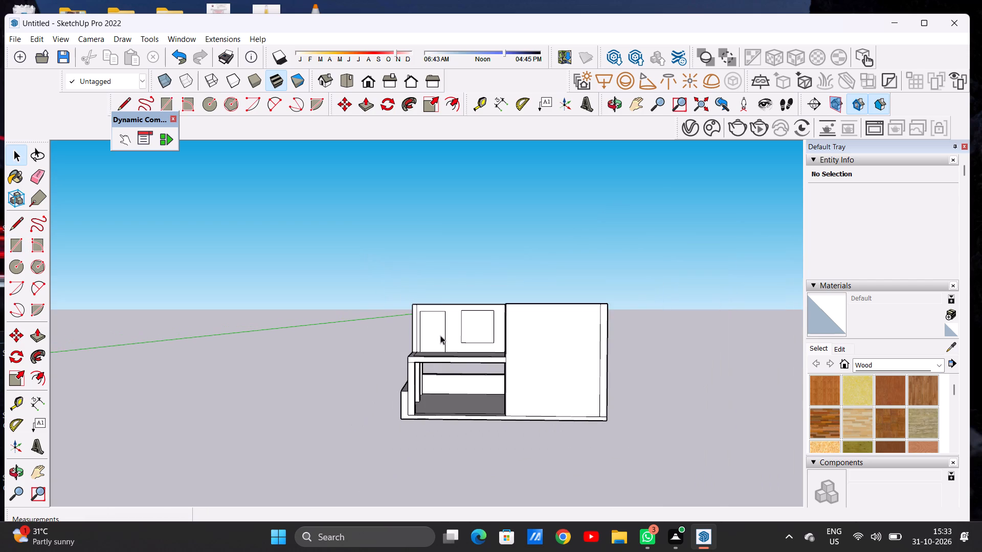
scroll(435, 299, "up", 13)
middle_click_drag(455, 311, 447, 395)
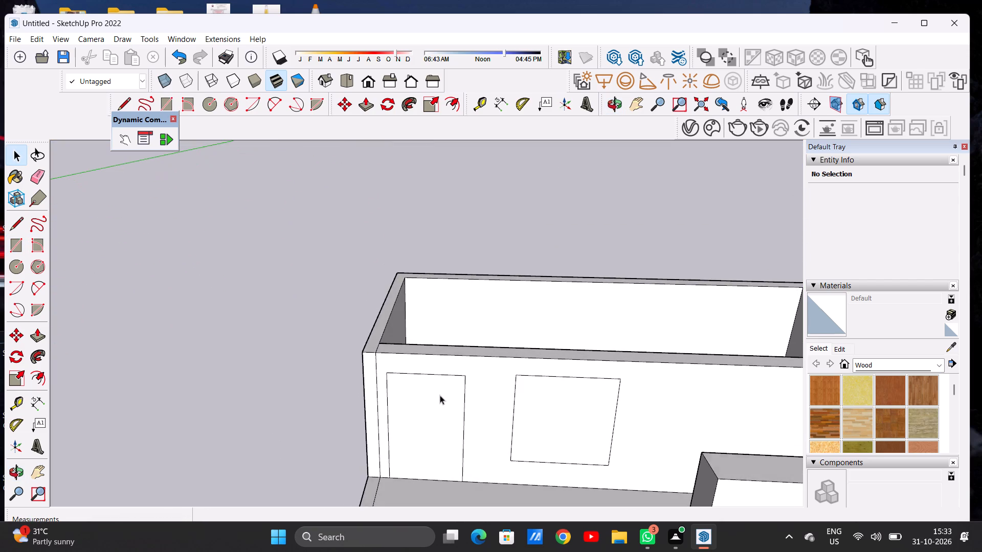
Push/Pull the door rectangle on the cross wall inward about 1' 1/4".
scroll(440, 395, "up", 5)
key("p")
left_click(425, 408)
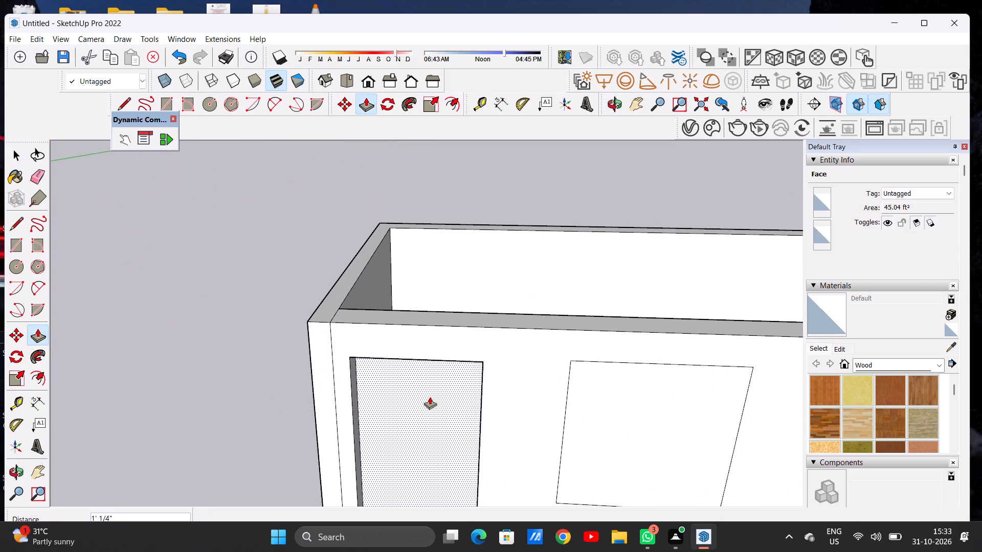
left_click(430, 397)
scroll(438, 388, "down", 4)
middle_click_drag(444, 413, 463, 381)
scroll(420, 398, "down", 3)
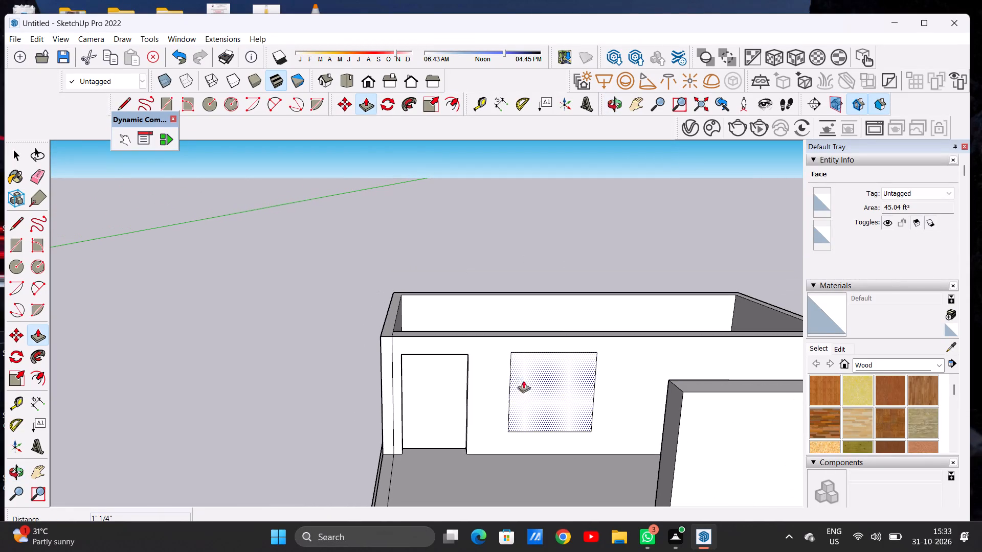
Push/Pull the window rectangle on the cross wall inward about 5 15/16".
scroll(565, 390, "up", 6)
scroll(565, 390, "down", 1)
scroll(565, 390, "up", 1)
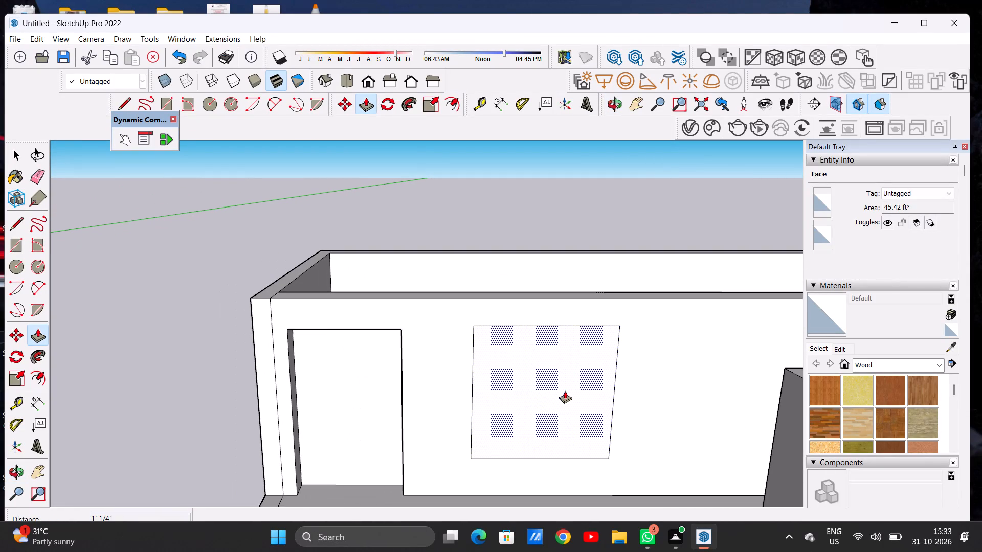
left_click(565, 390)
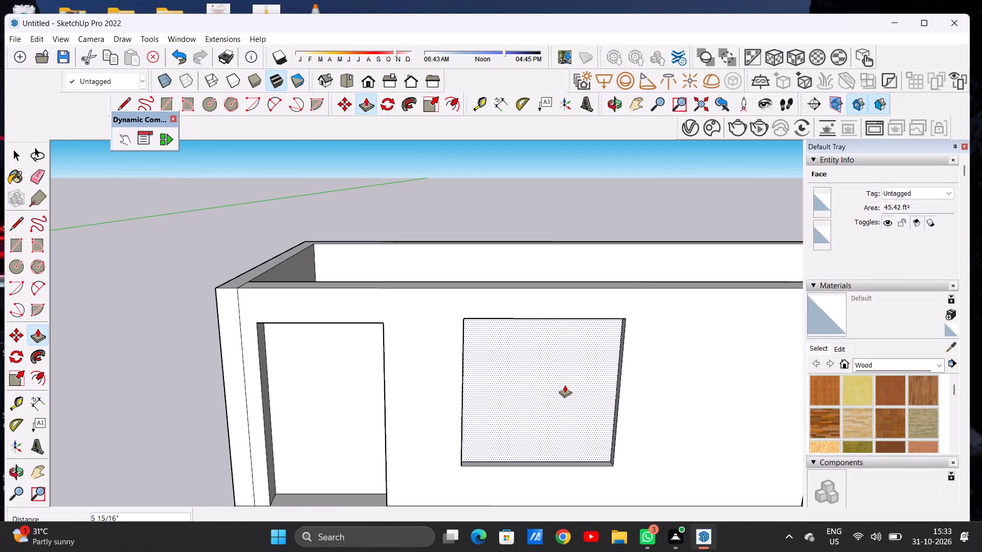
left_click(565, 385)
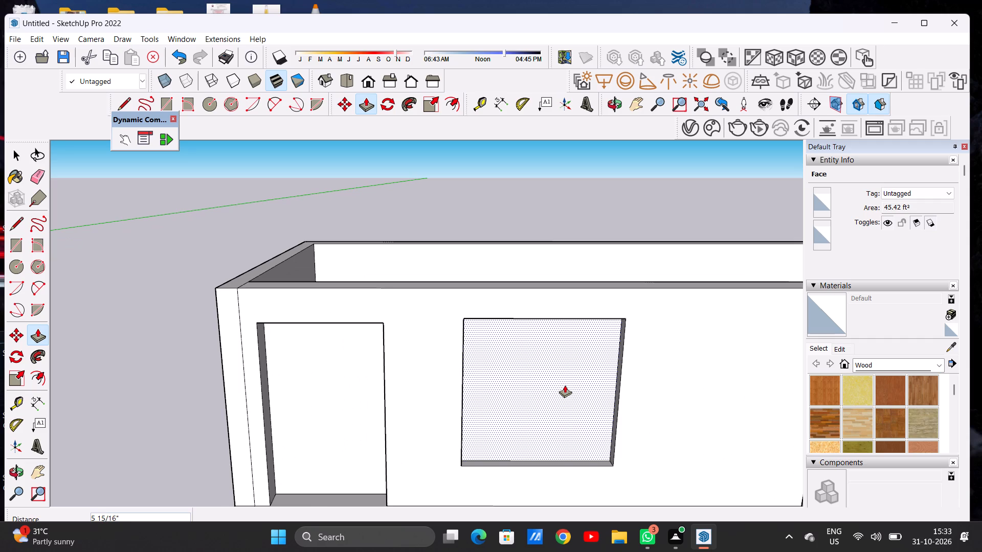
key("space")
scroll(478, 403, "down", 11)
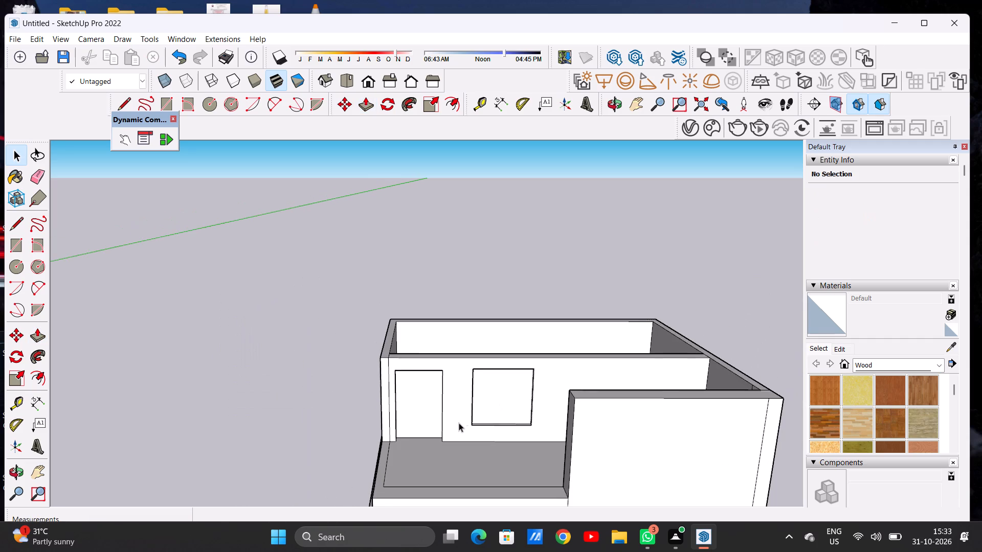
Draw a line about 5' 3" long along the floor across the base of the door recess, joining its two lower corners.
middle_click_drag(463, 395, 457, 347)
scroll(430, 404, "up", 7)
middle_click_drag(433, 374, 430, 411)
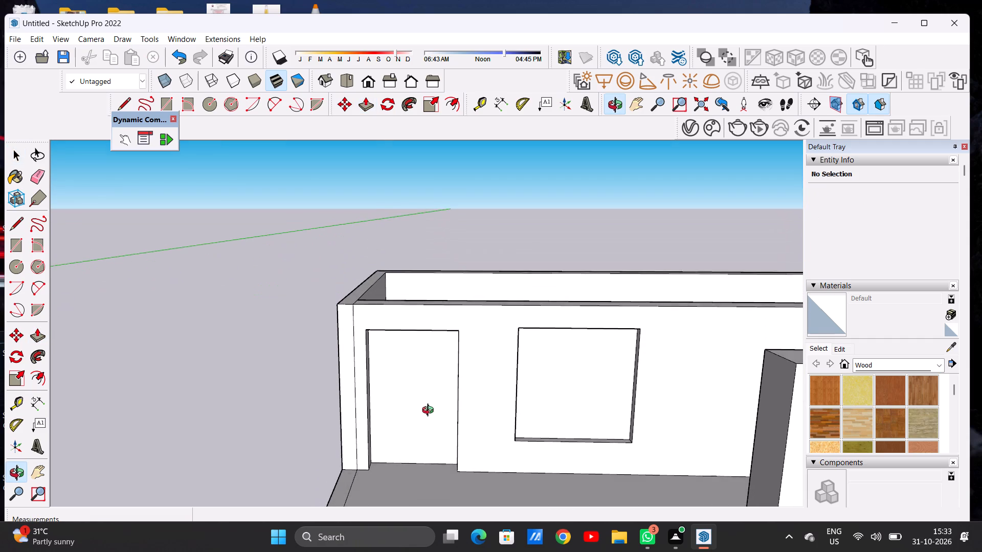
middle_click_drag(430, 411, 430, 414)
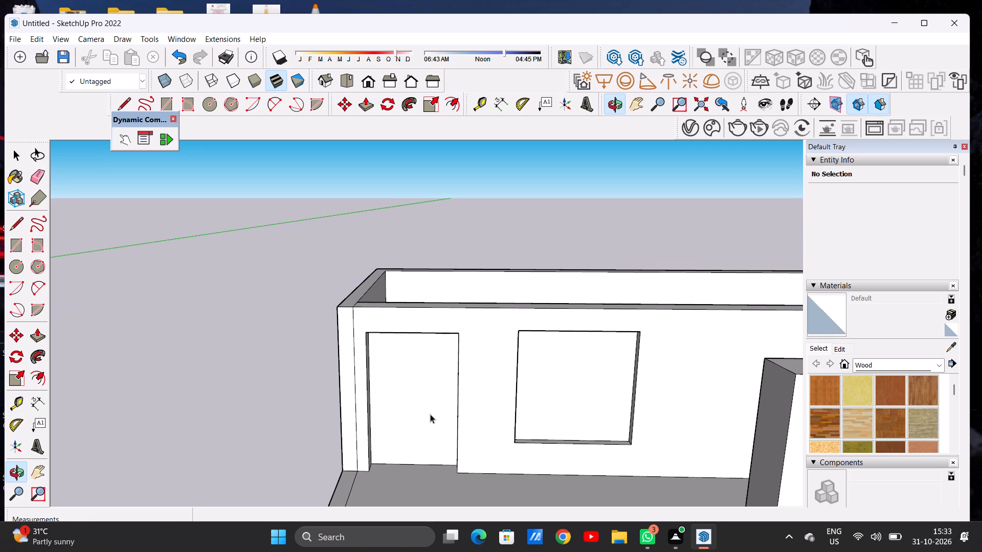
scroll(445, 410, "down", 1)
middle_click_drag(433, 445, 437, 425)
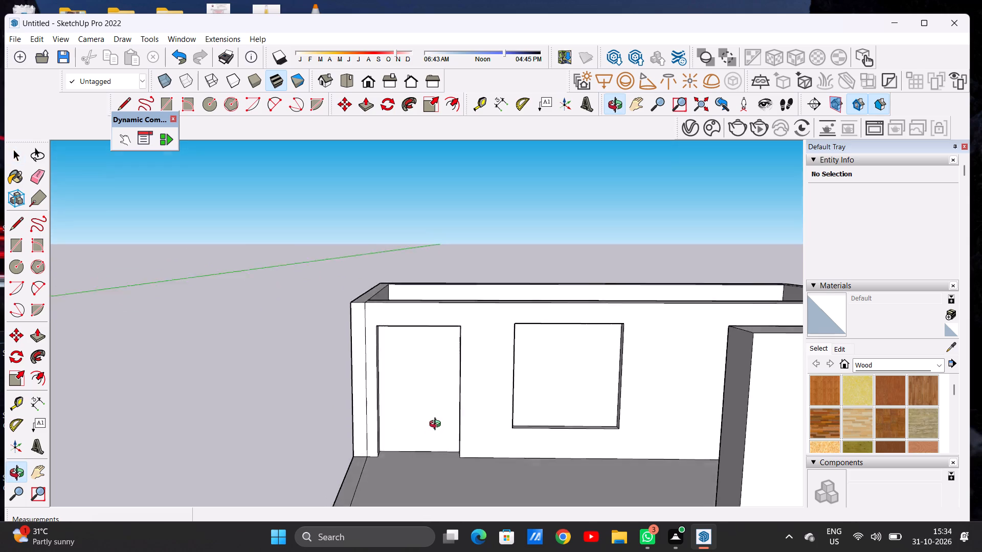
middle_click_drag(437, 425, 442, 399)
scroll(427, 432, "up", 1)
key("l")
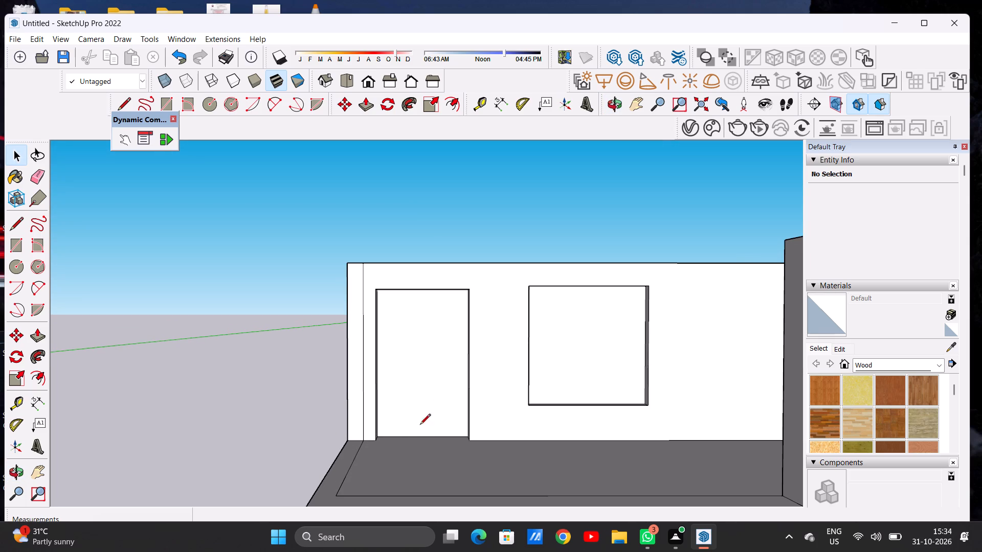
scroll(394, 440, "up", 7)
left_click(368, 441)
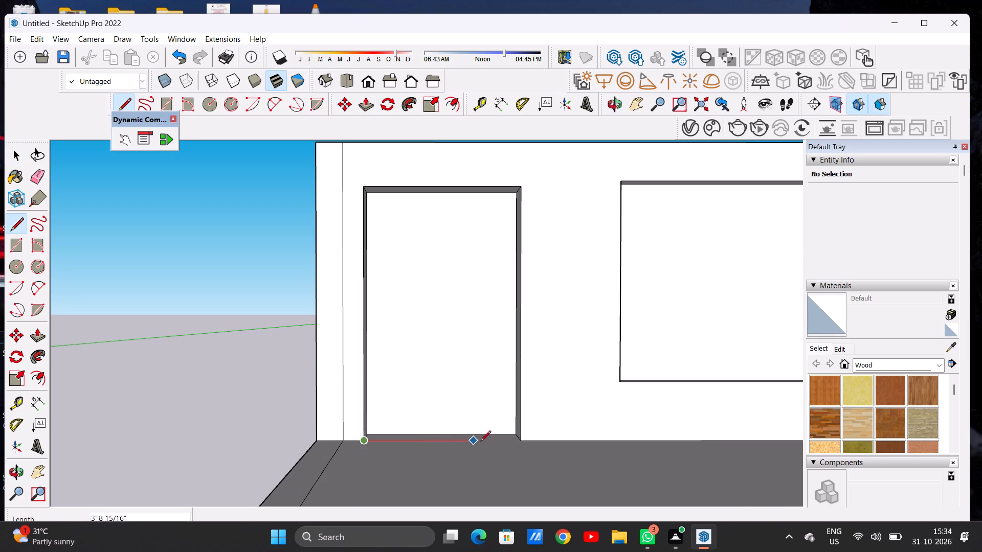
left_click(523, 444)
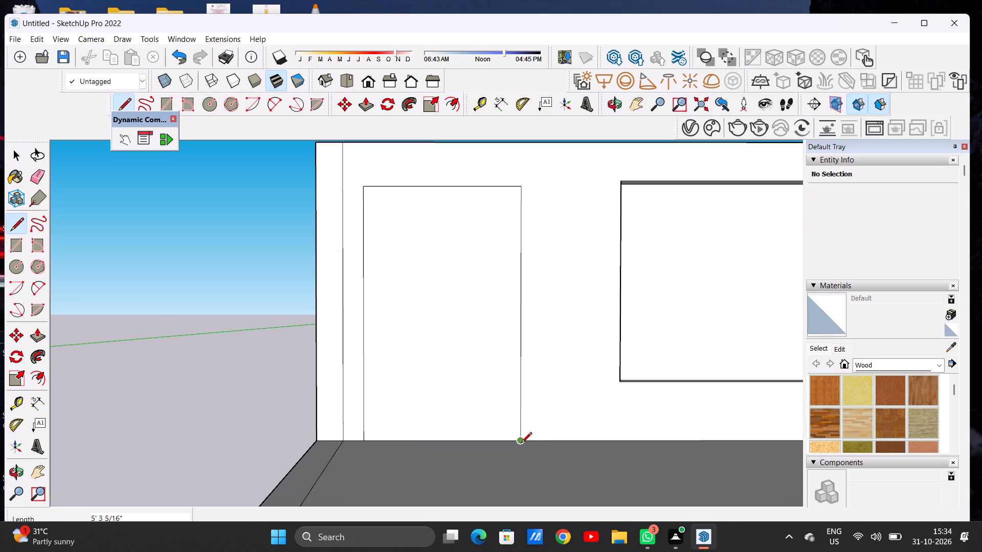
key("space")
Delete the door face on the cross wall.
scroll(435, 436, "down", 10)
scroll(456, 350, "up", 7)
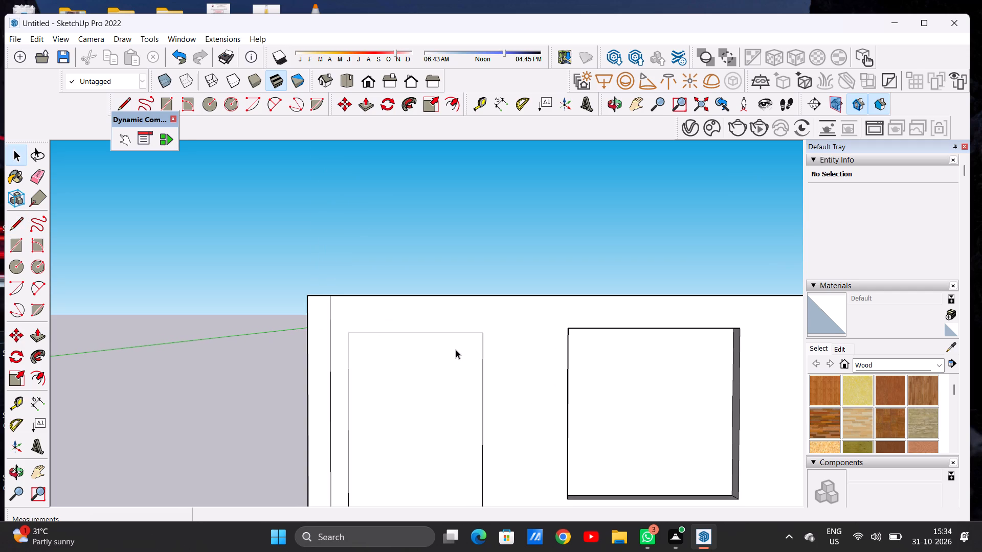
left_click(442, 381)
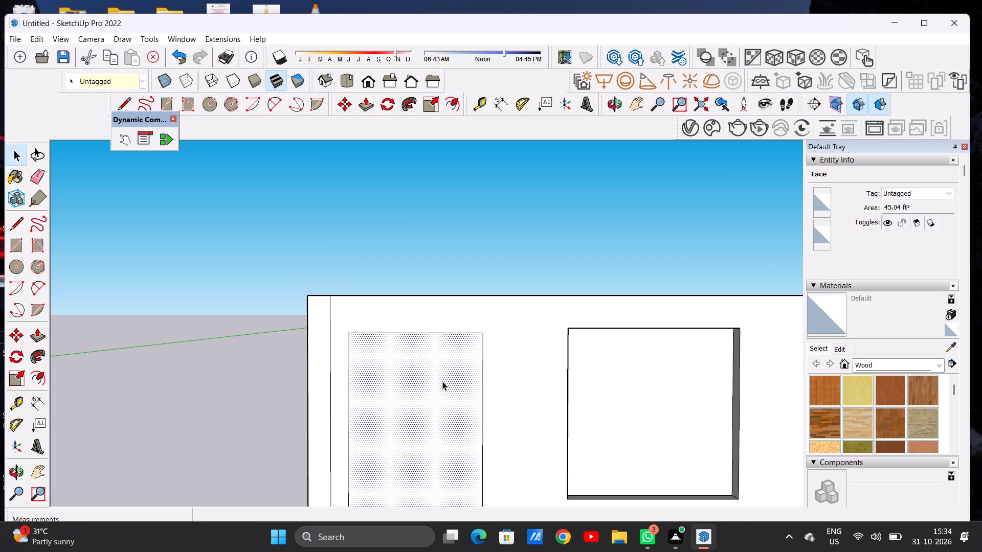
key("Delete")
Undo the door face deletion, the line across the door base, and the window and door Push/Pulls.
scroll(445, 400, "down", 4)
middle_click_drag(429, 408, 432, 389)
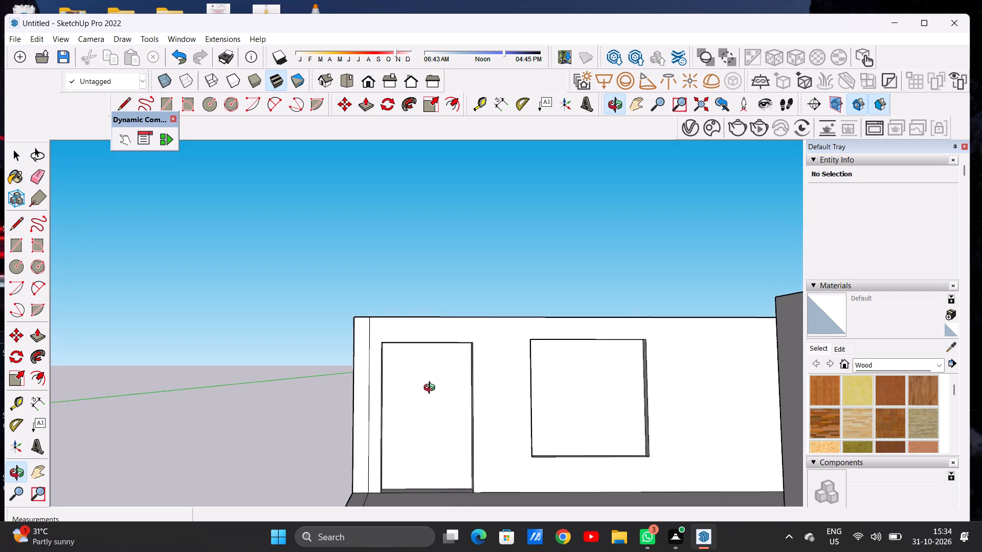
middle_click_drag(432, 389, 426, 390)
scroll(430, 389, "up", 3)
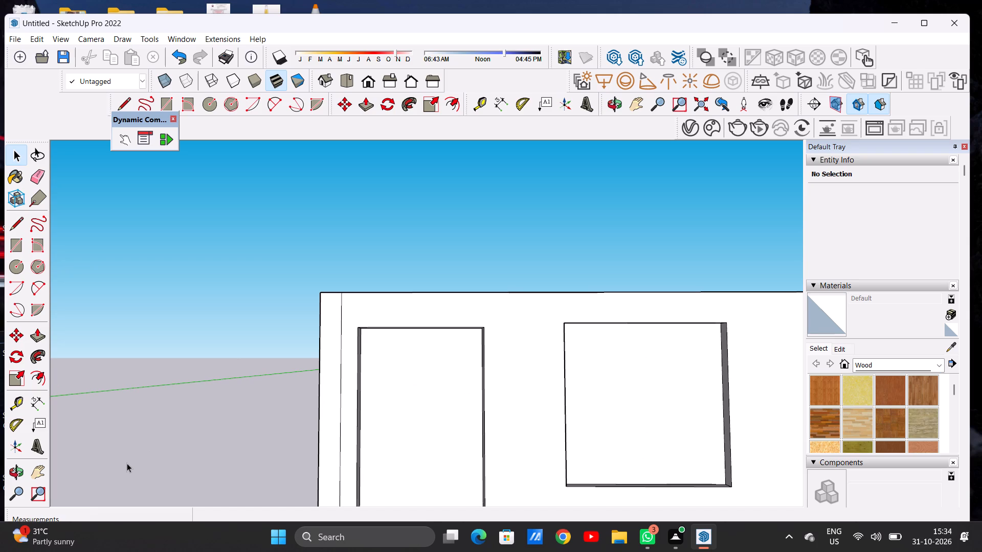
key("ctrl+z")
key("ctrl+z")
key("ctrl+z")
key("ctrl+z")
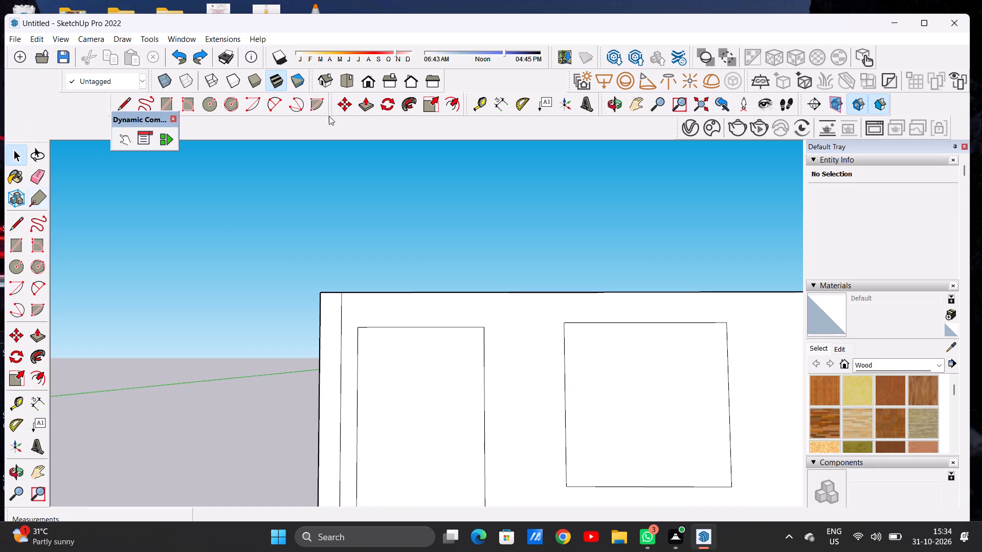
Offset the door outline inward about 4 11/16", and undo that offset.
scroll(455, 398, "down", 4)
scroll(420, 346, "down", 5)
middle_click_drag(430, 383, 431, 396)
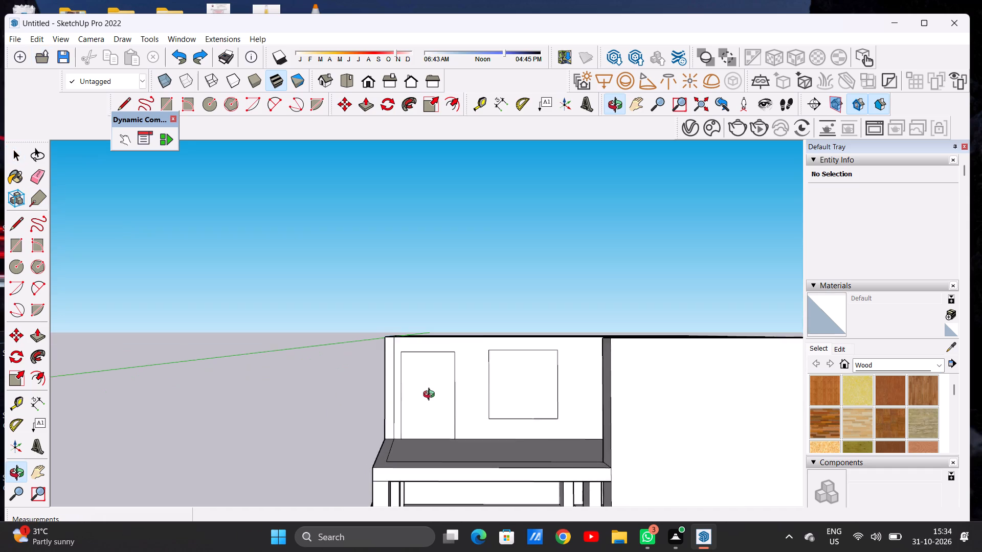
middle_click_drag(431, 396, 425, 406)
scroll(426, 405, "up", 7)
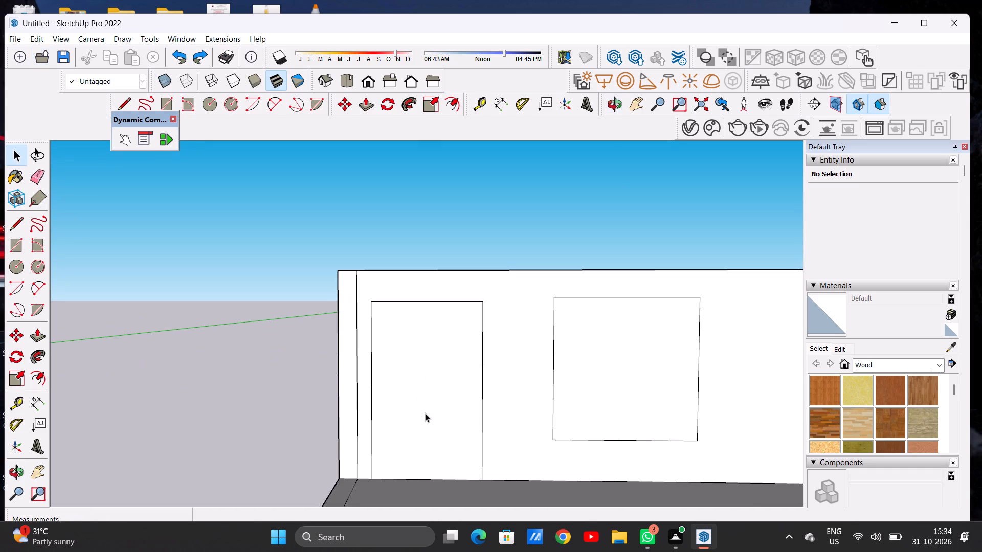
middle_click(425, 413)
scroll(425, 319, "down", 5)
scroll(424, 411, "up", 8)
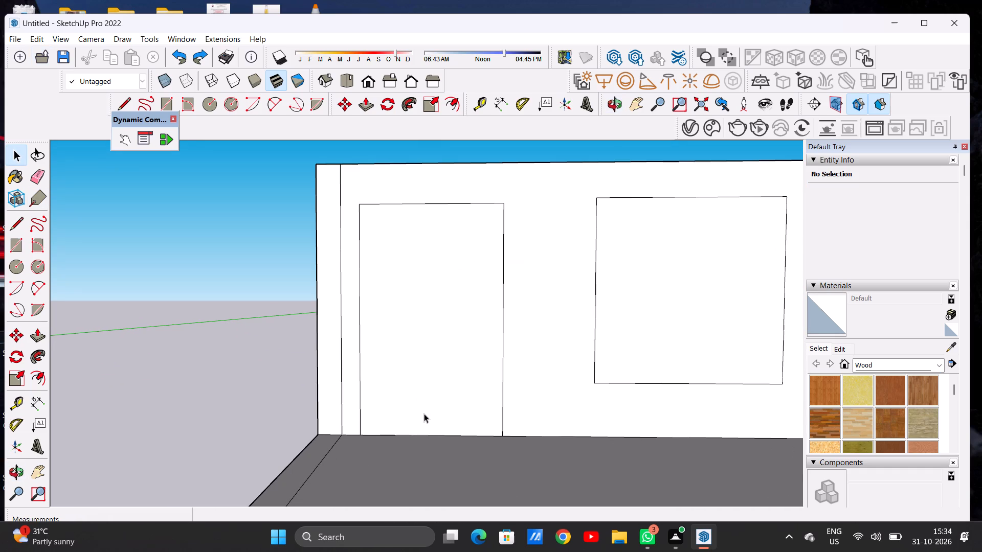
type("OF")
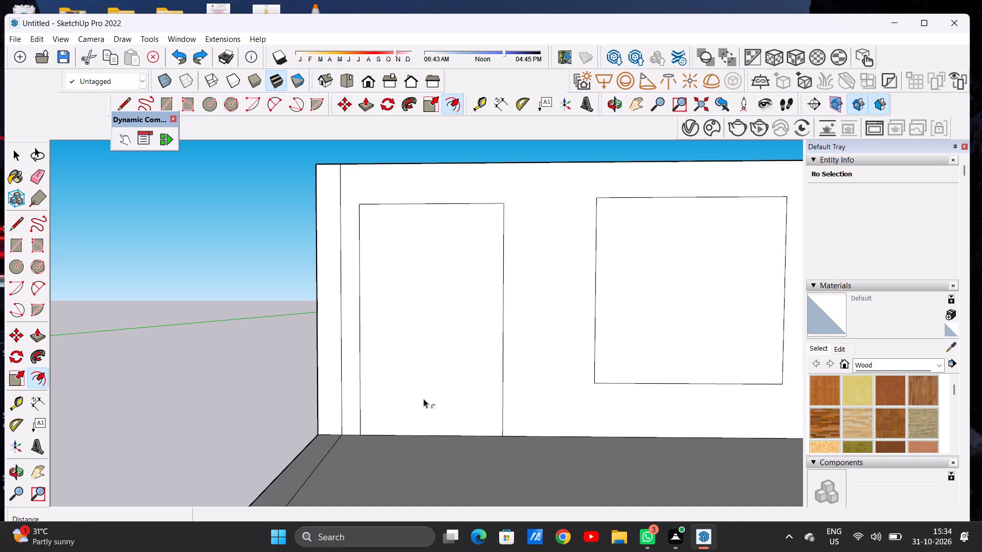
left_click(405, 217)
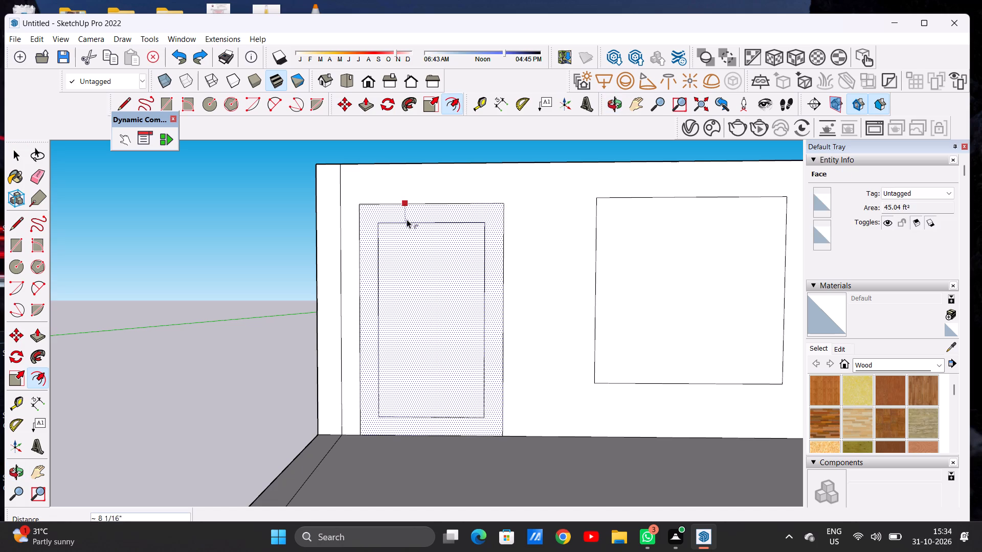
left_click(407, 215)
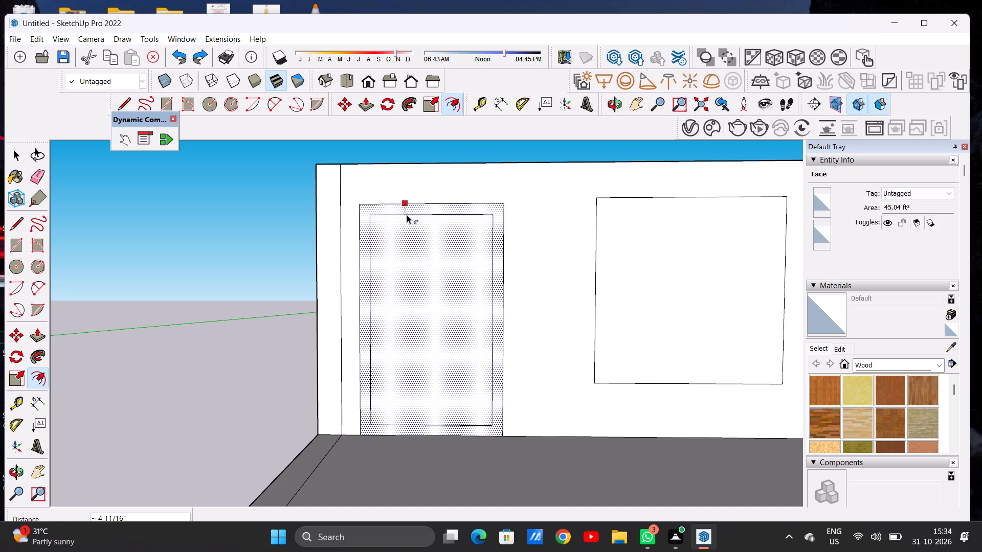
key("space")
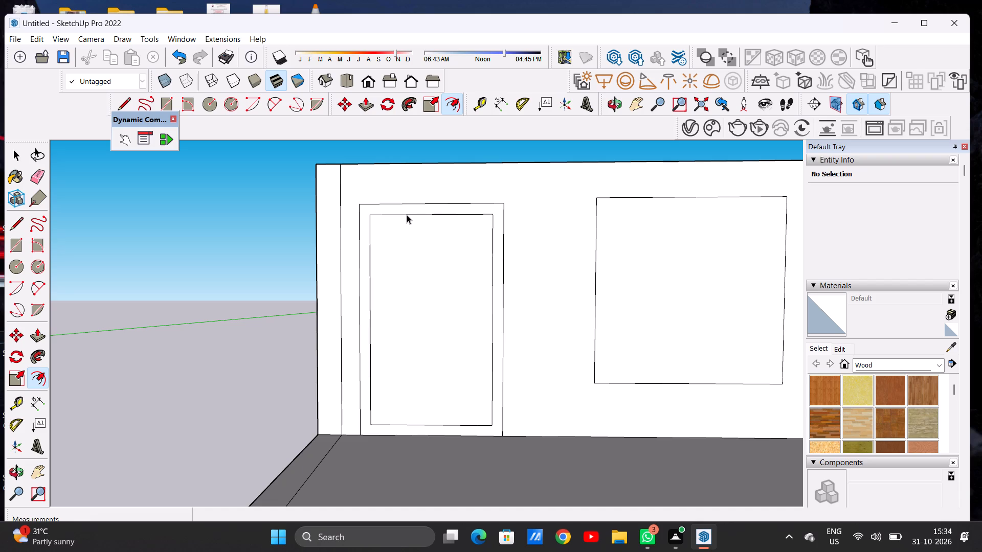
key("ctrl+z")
Offset the door outline inward again, making the frame border slightly wider than in the previous attempt.
type("OF")
left_click(403, 210)
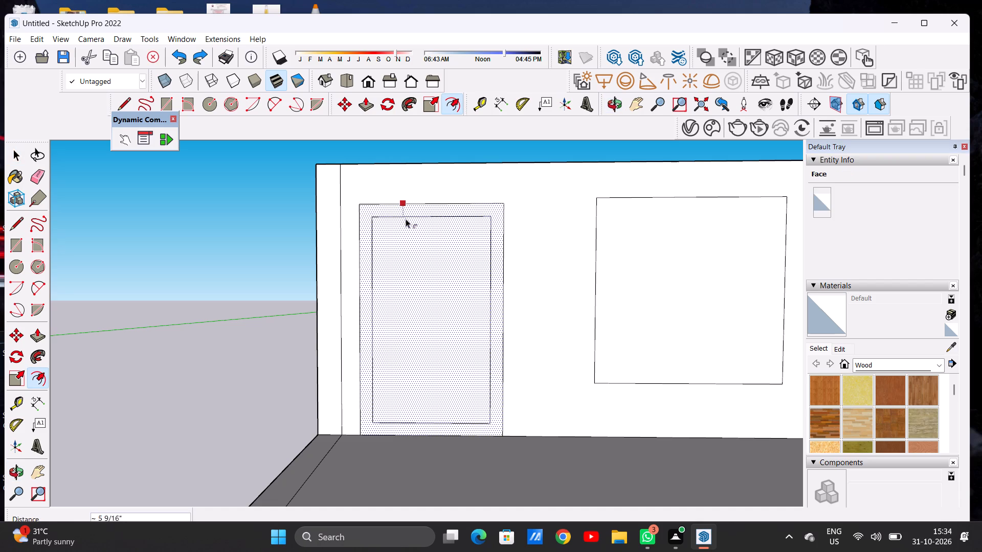
left_click(407, 219)
key("space")
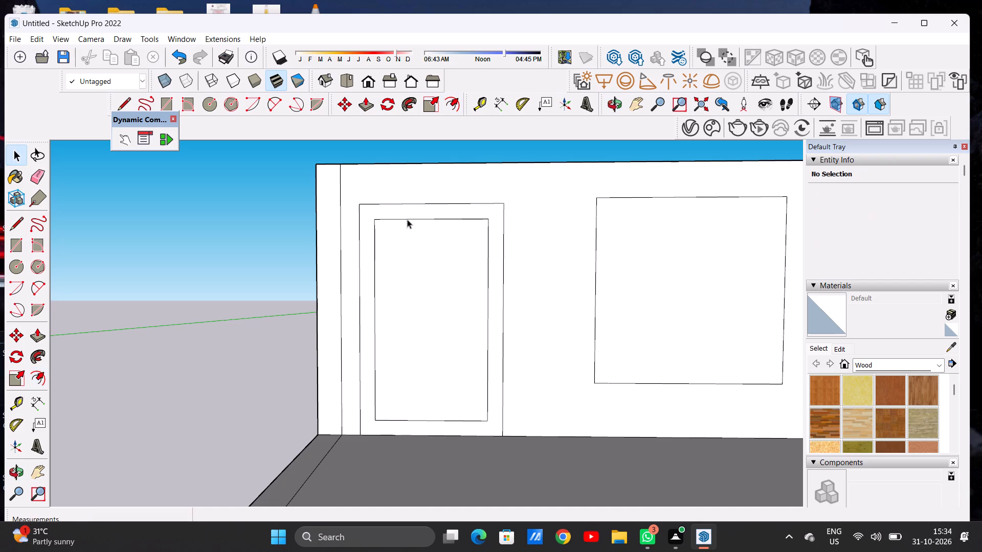
Draw a thin horizontal rectangle about 2' 11" wide and 5" high in the upper part of the inner door panel.
type("R")
scroll(408, 279, "up", 3)
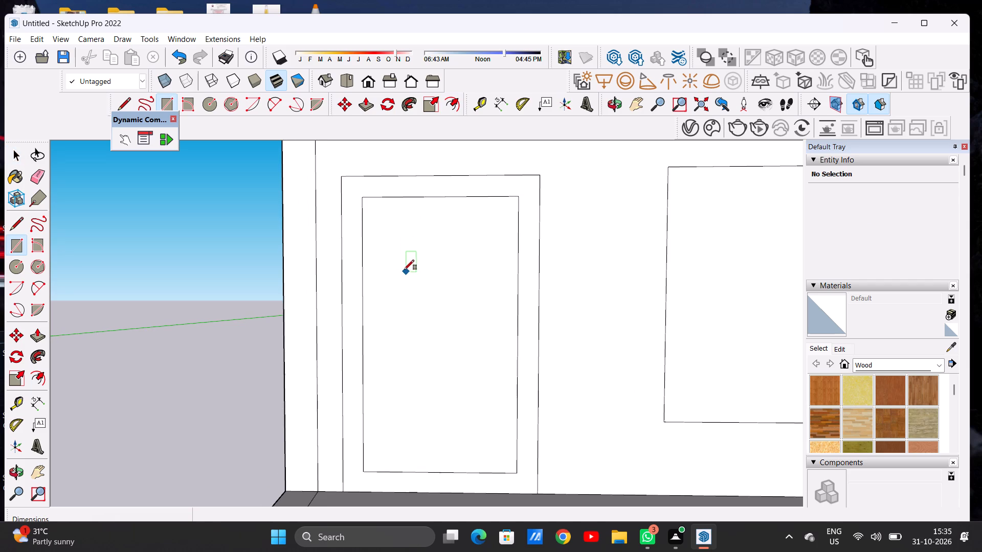
left_click(385, 257)
left_click(493, 273)
key("space")
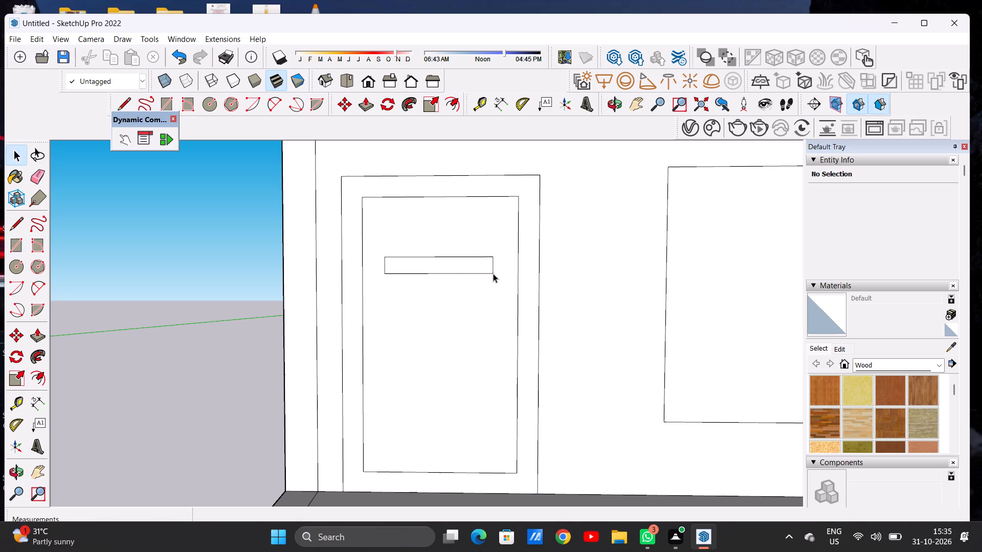
Move the thin rectangle with its edges horizontally about 4 1/8" toward the panel edge nearest the wall's open end.
double_click(463, 268)
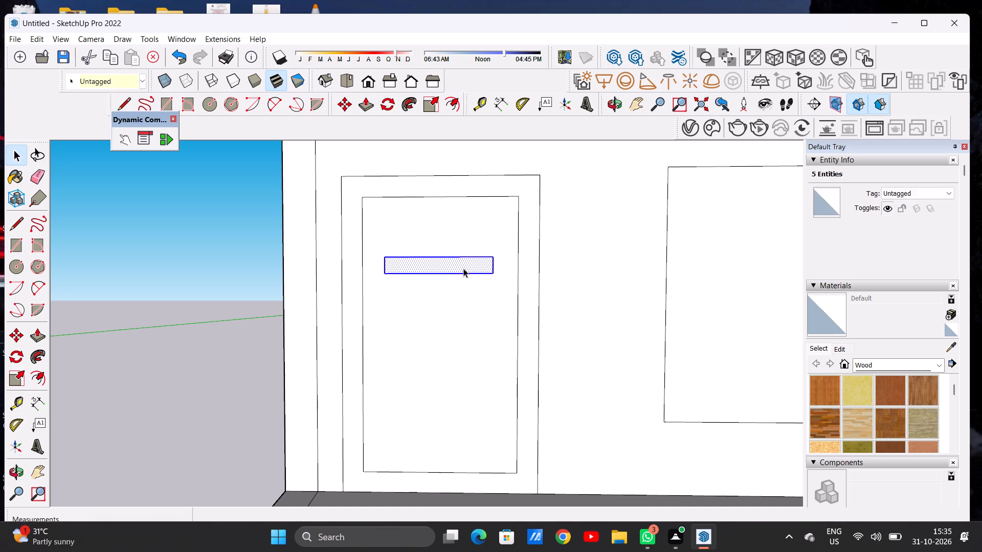
key("m")
left_click(392, 275)
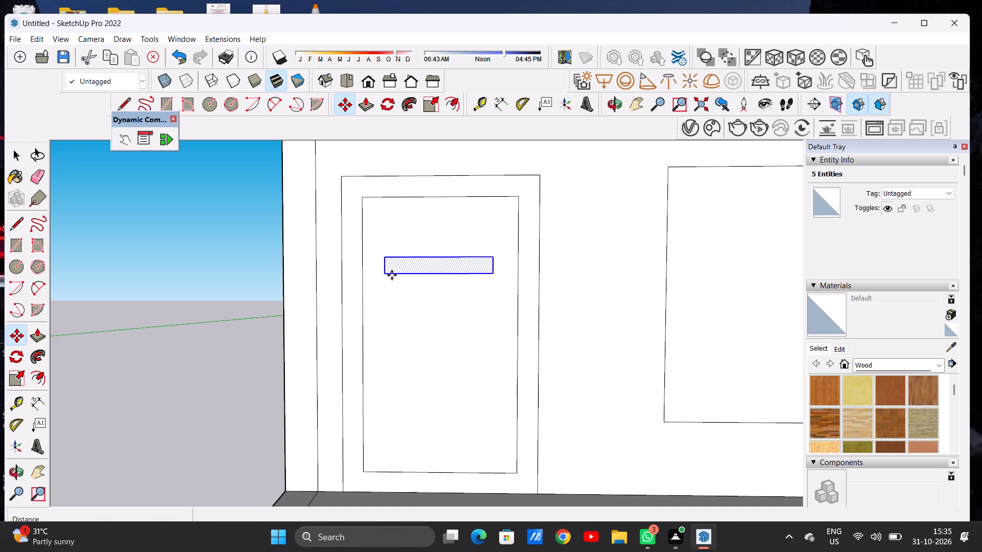
left_click(372, 271)
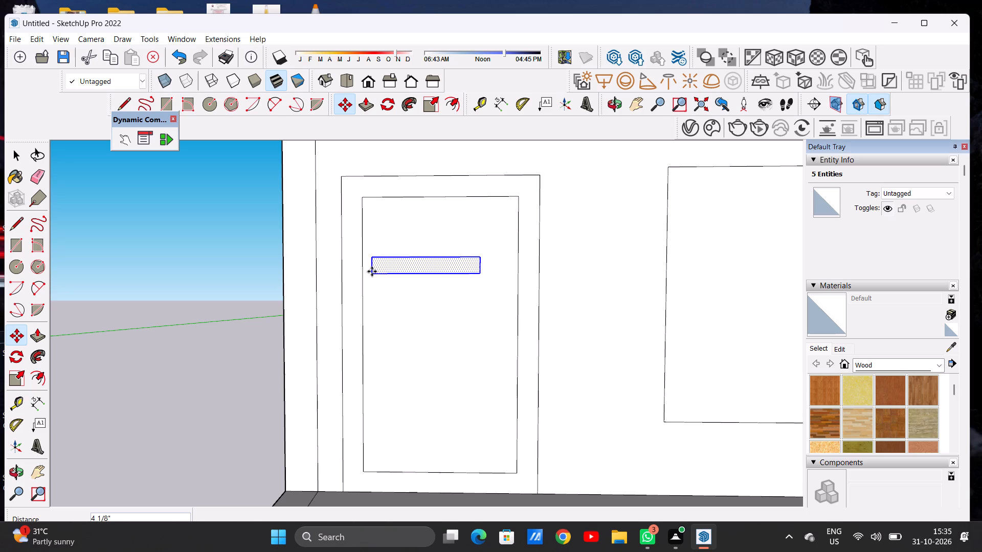
Copy the thin rectangle on the inner door panel straight down by about 1' 3 5/16".
left_click_drag(378, 262, 388, 230)
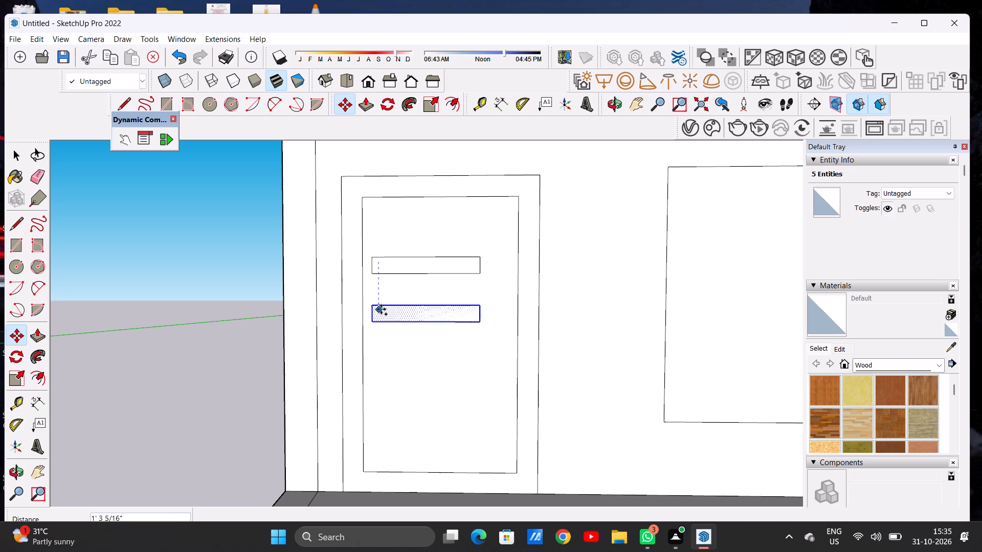
left_click(381, 309)
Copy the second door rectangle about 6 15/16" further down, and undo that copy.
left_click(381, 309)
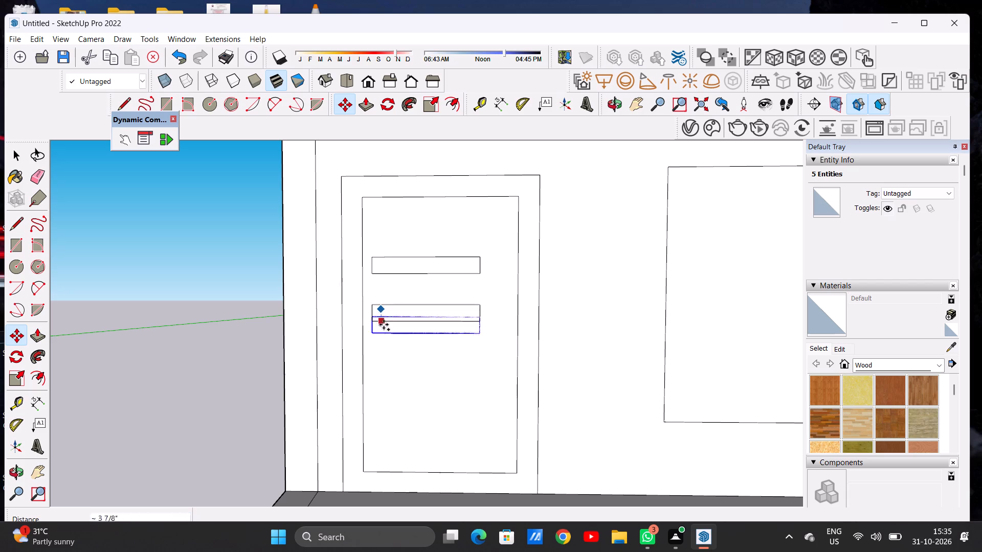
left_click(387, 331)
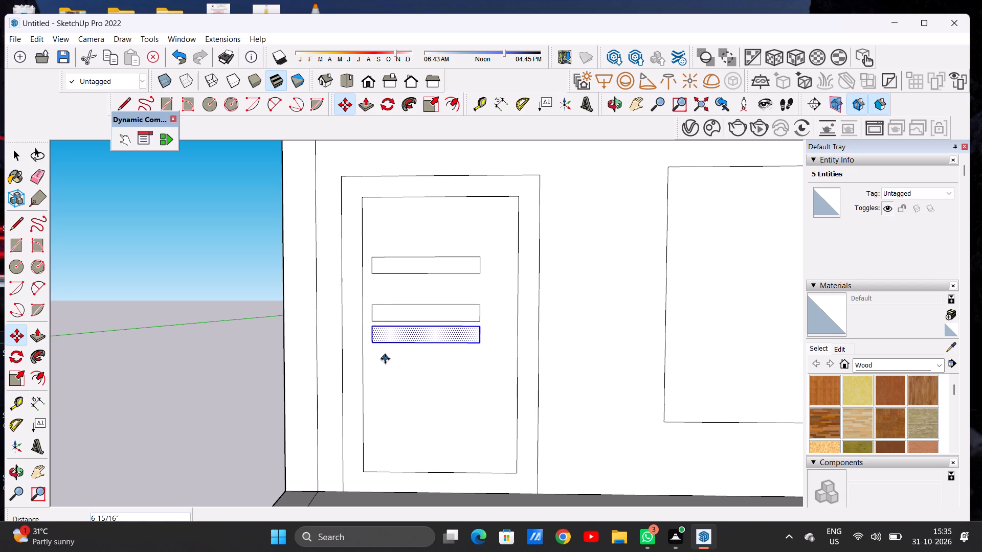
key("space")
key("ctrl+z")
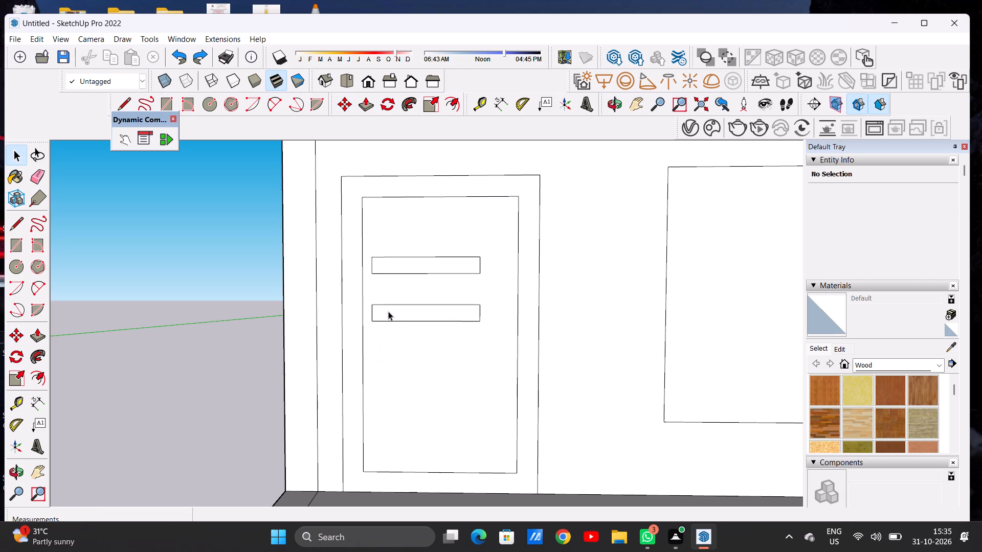
Copy the second door rectangle straight down by about 1' 3 7/8" as a third slat.
double_click(393, 316)
key("m")
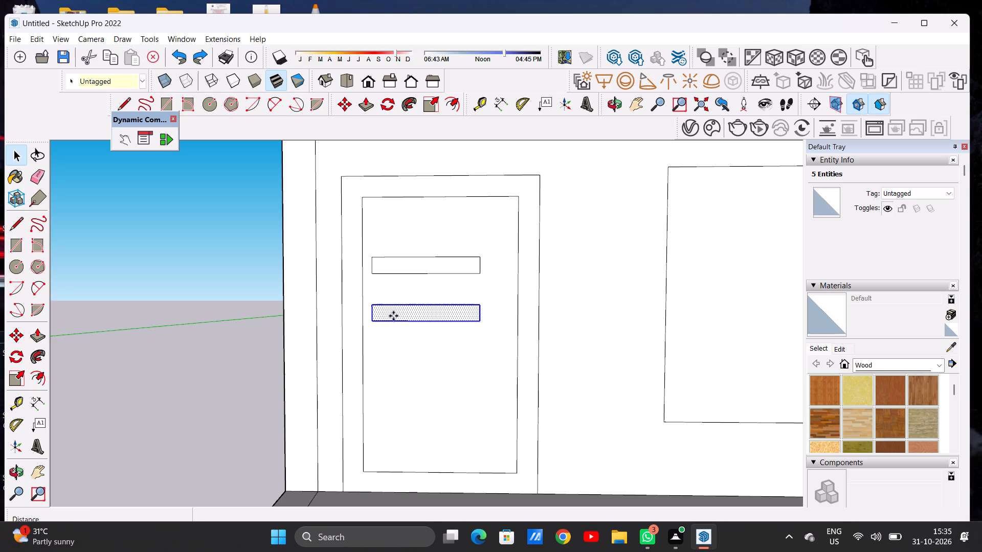
left_click(373, 320)
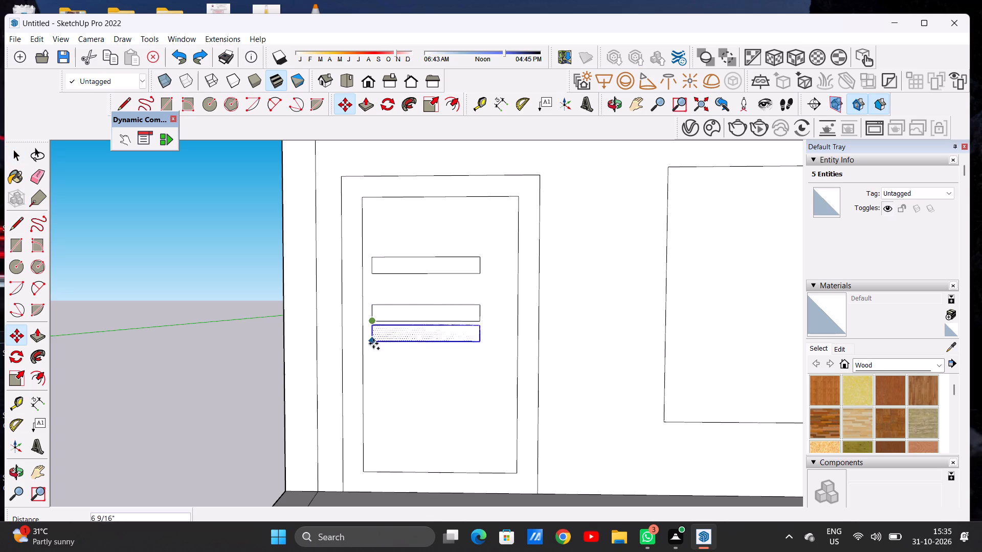
left_click(373, 370)
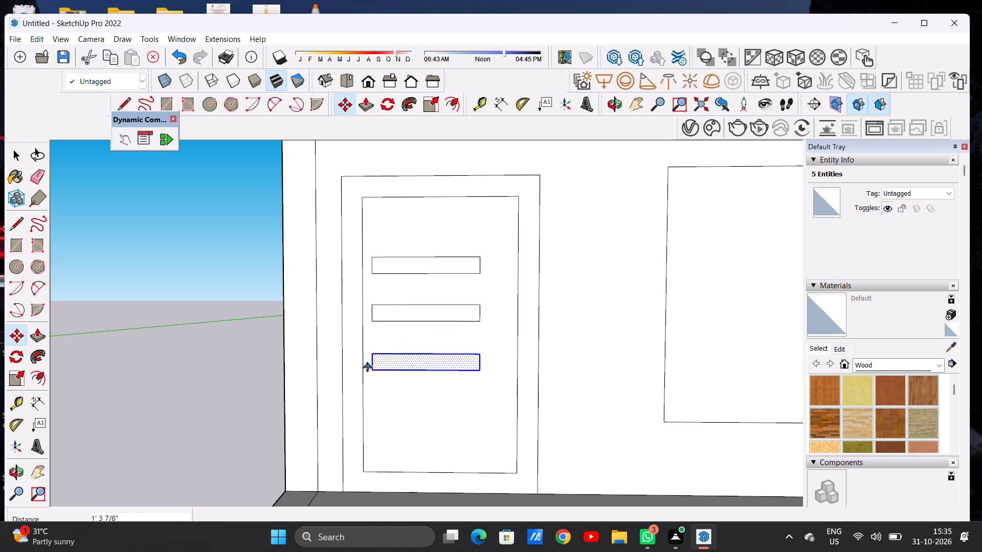
key("space")
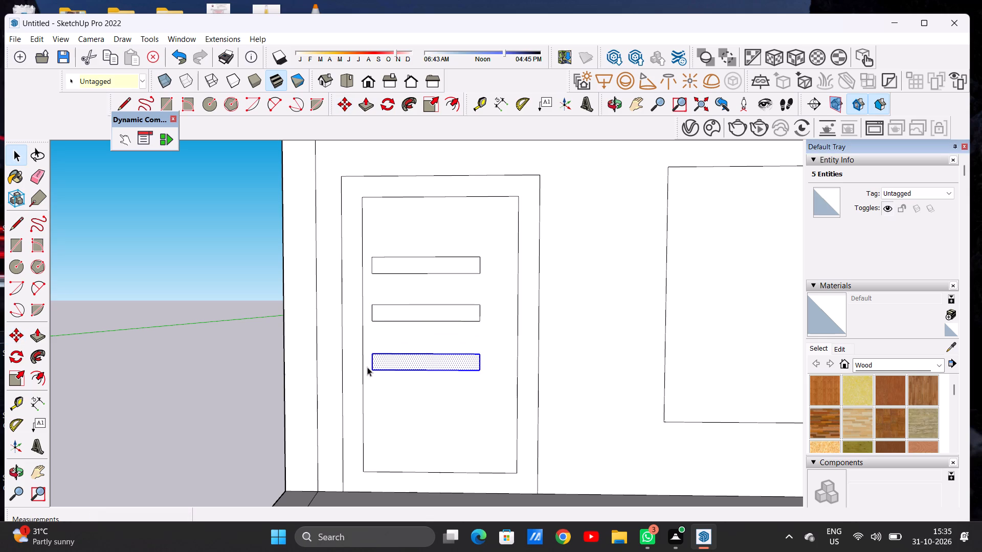
scroll(369, 380, "down", 6)
left_click(236, 394)
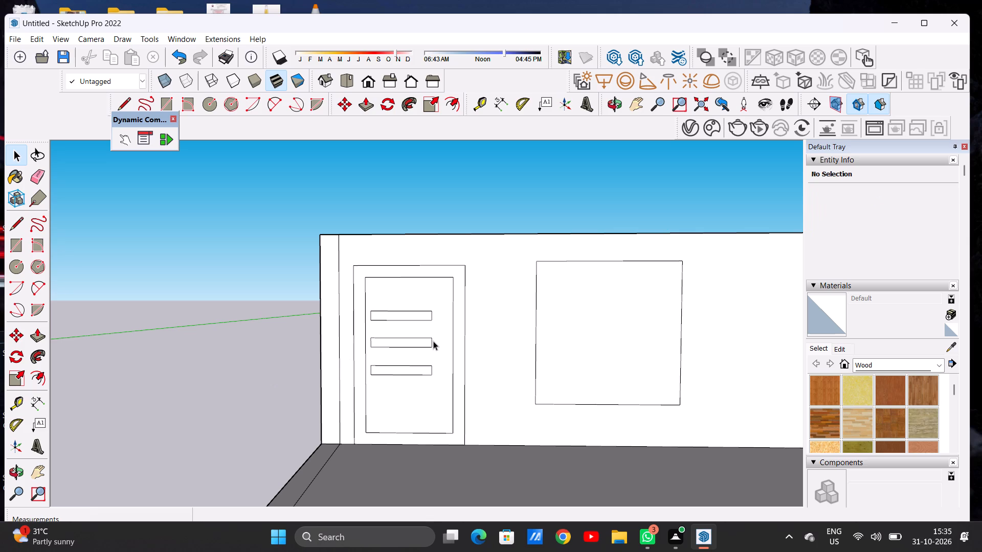
Copy the third door rectangle straight down by about 1' 5 3/4" as a fourth slat.
scroll(397, 381, "up", 4)
double_click(383, 367)
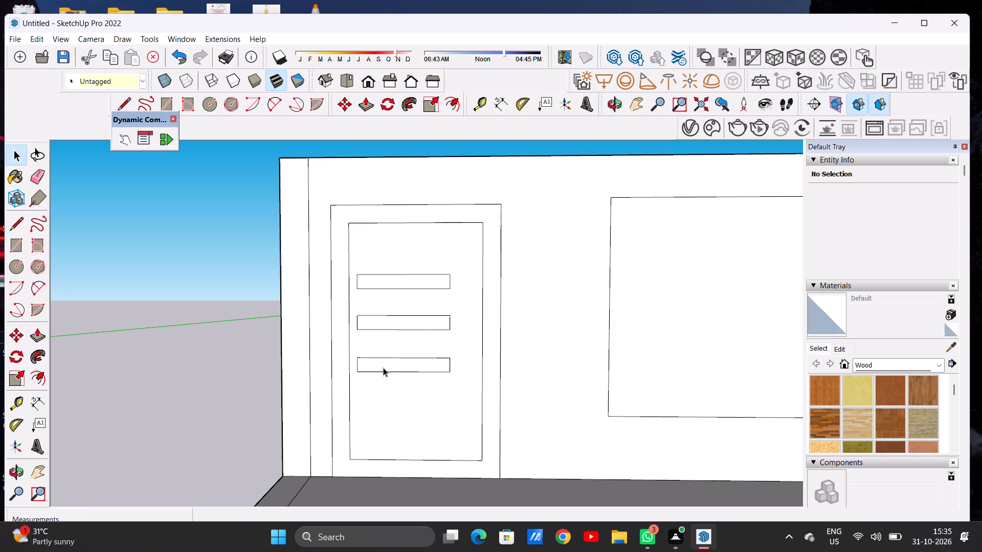
key("m")
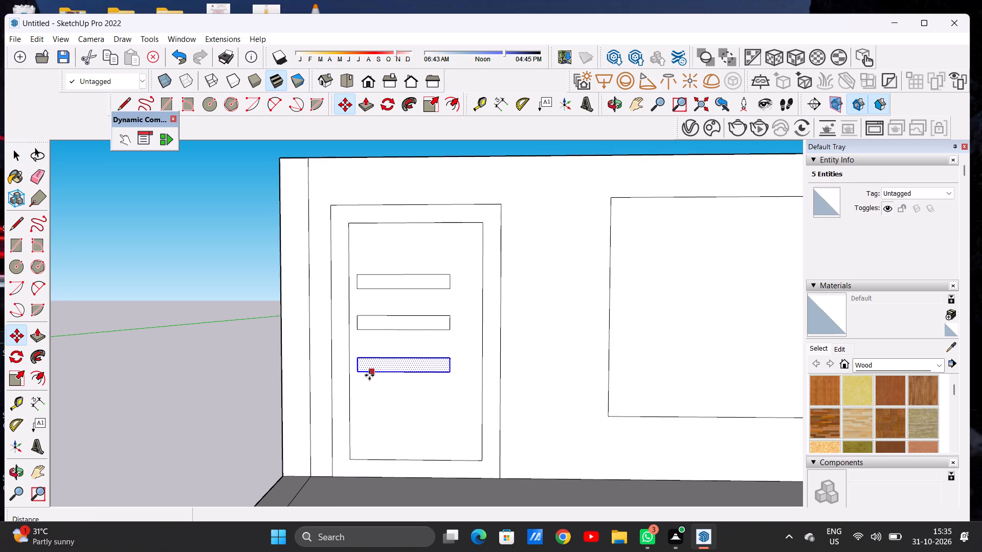
left_click(362, 373)
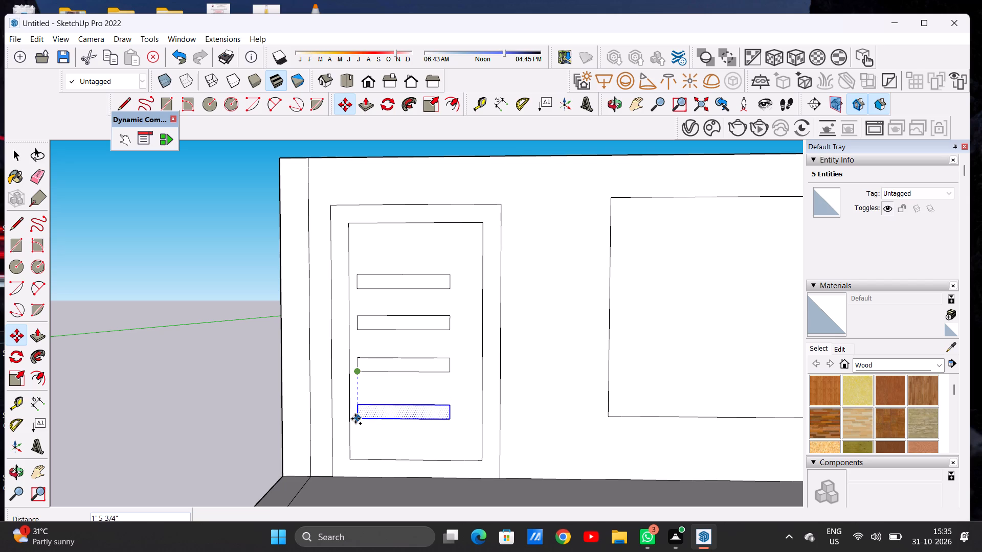
left_click(355, 420)
key("space")
left_click(251, 387)
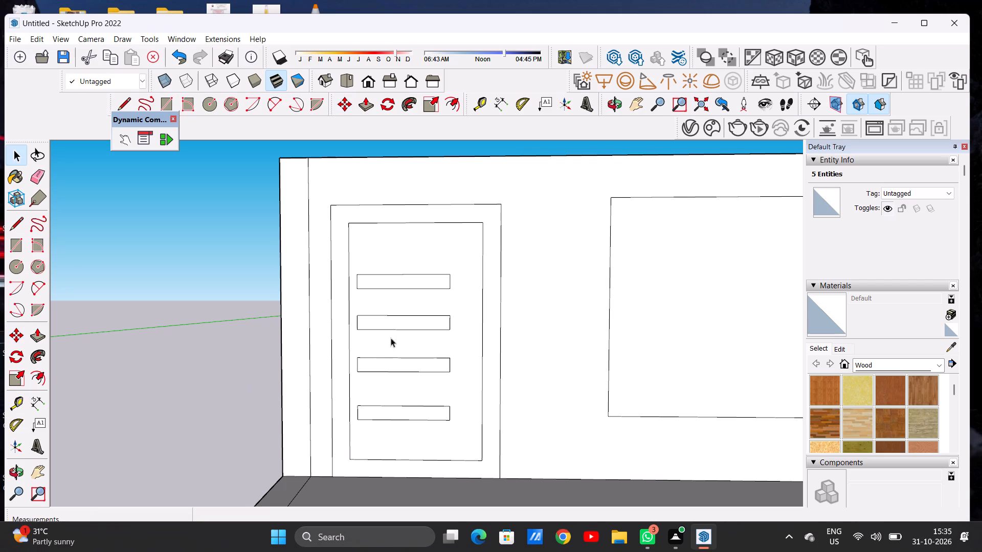
Draw a narrow vertical handle rectangle about 2' 2" high and 3 3/16" wide beside the slats, on the door's window side.
scroll(469, 316, "up", 1)
key("r")
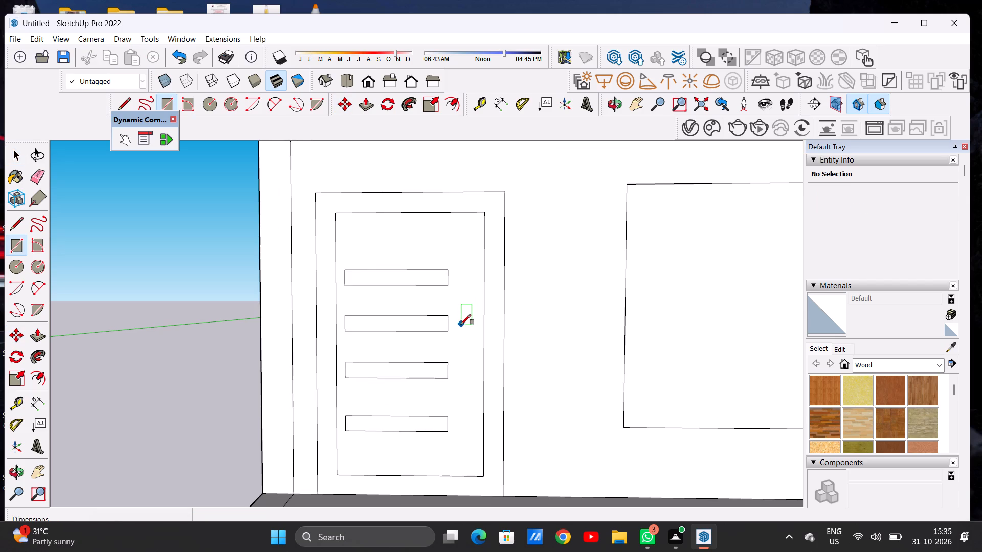
left_click(461, 325)
left_click(472, 323)
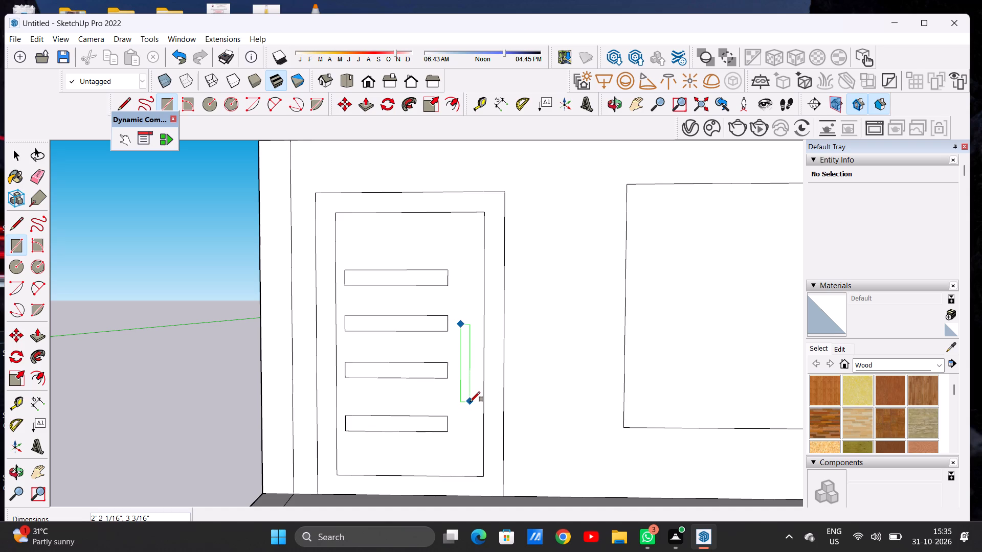
left_click(470, 402)
key("space")
Push the window face on the upper-storey cross wall about 6 1/8" into the wall.
scroll(456, 369, "down", 7)
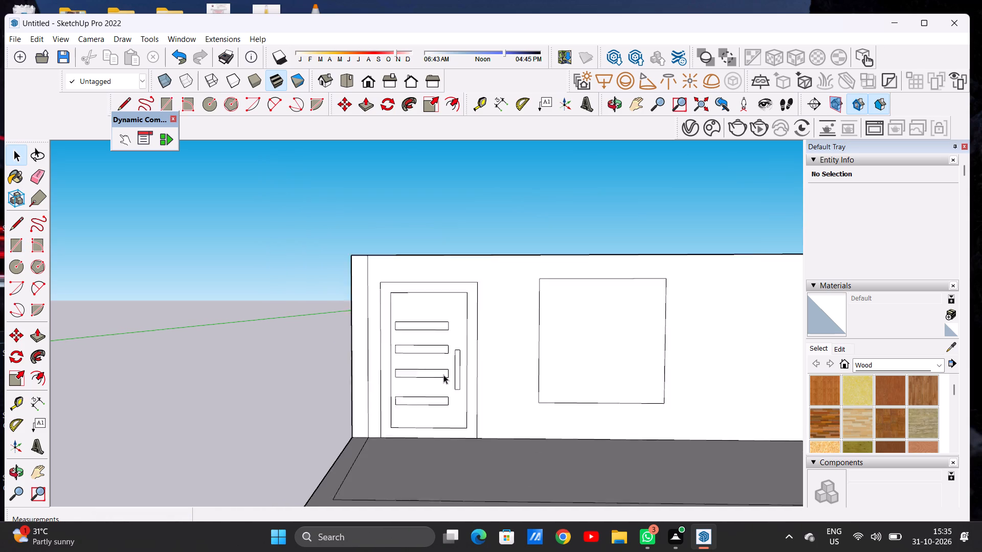
scroll(443, 375, "down", 2)
middle_click_drag(464, 355, 470, 379)
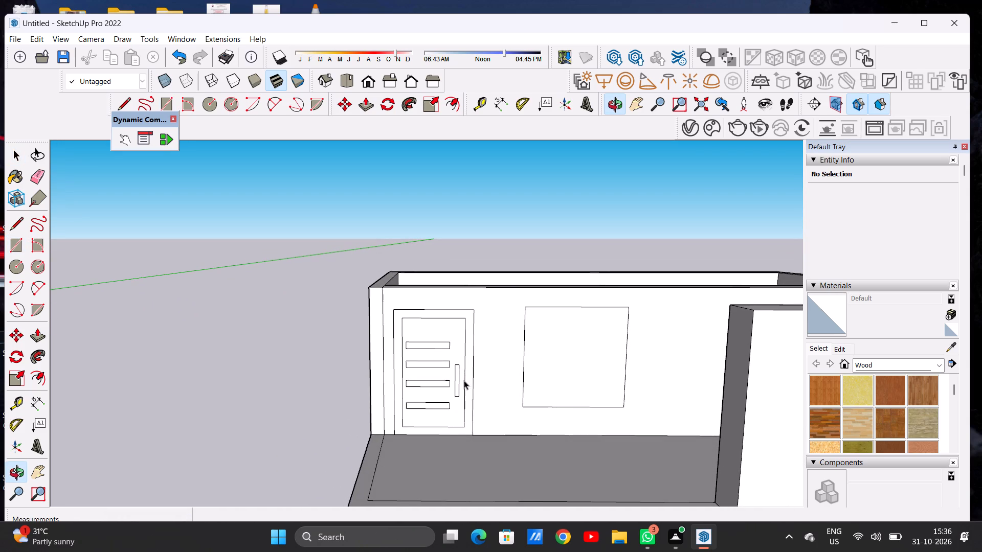
scroll(461, 375, "down", 8)
middle_click_drag(523, 380, 518, 373)
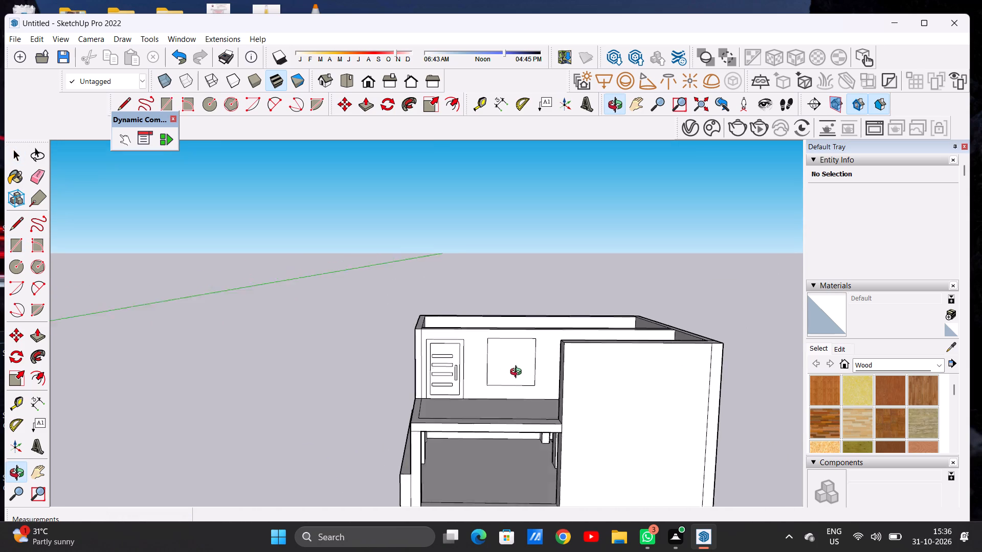
middle_click_drag(518, 373, 515, 362)
scroll(527, 362, "up", 10)
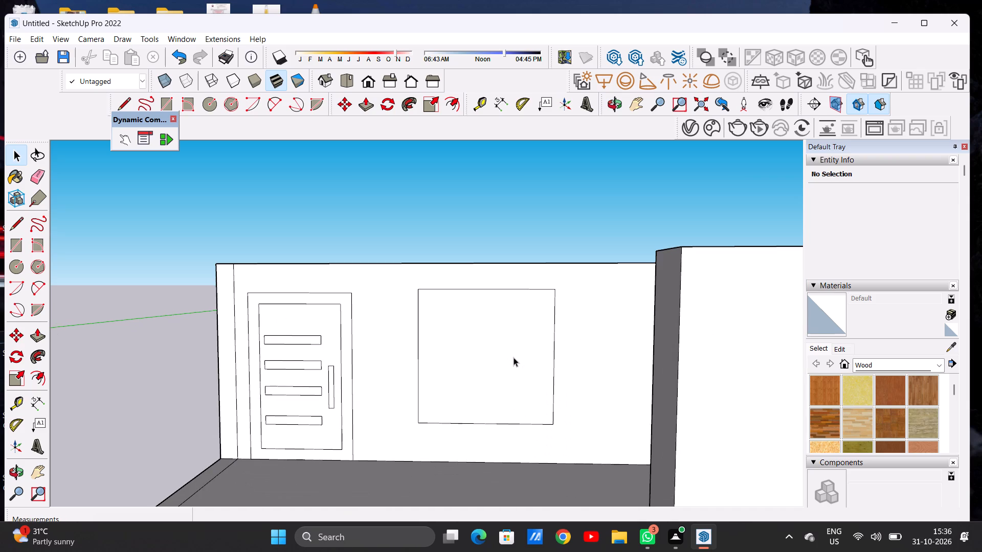
key("p")
middle_click_drag(494, 316, 498, 394)
left_click(488, 373)
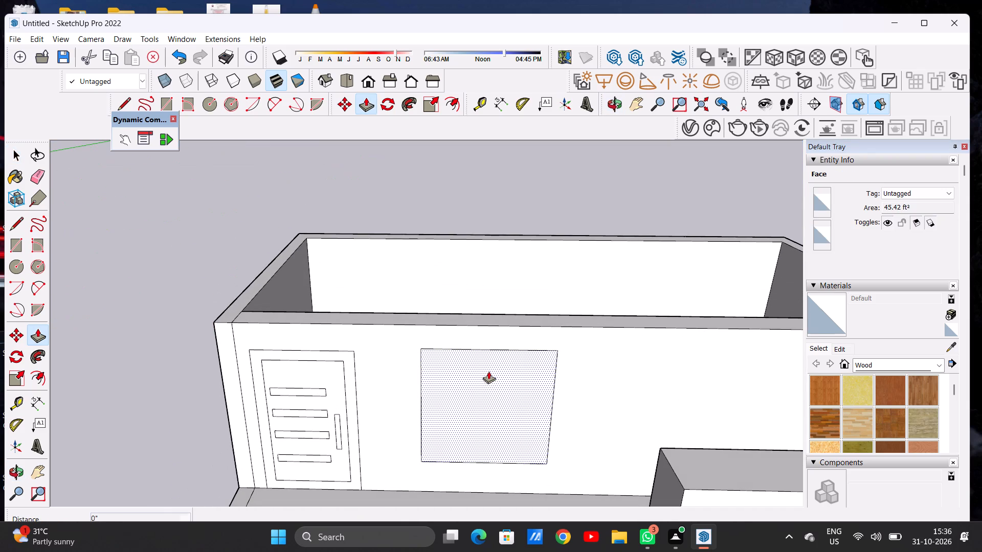
left_click(491, 367)
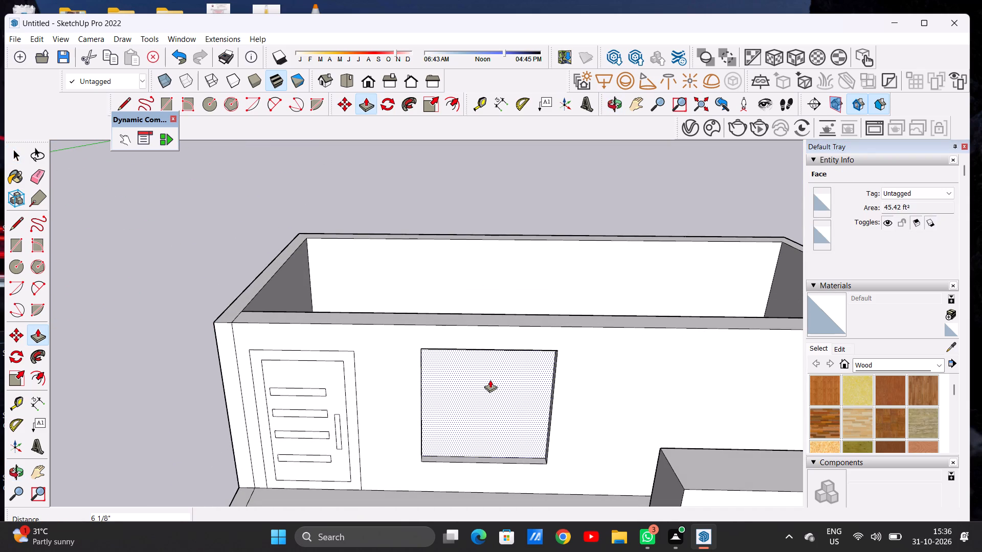
left_click(490, 380)
left_click(492, 378)
key("space")
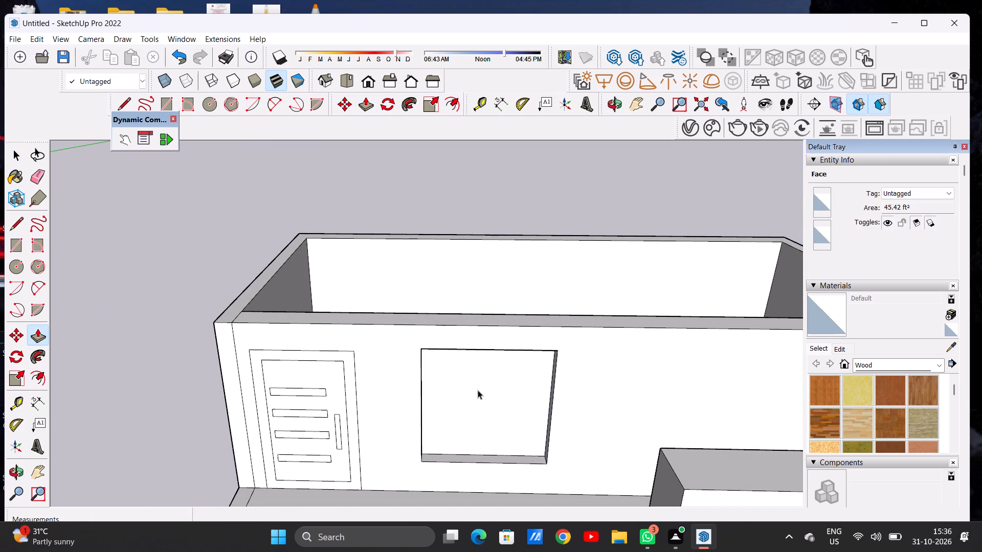
Offset the recessed window face's outline inward about 3 11/16" to form the window frame.
middle_click_drag(478, 388, 478, 337)
scroll(457, 357, "down", 5)
middle_click_drag(474, 373, 472, 359)
scroll(493, 360, "up", 5)
scroll(493, 360, "down", 1)
scroll(493, 360, "up", 3)
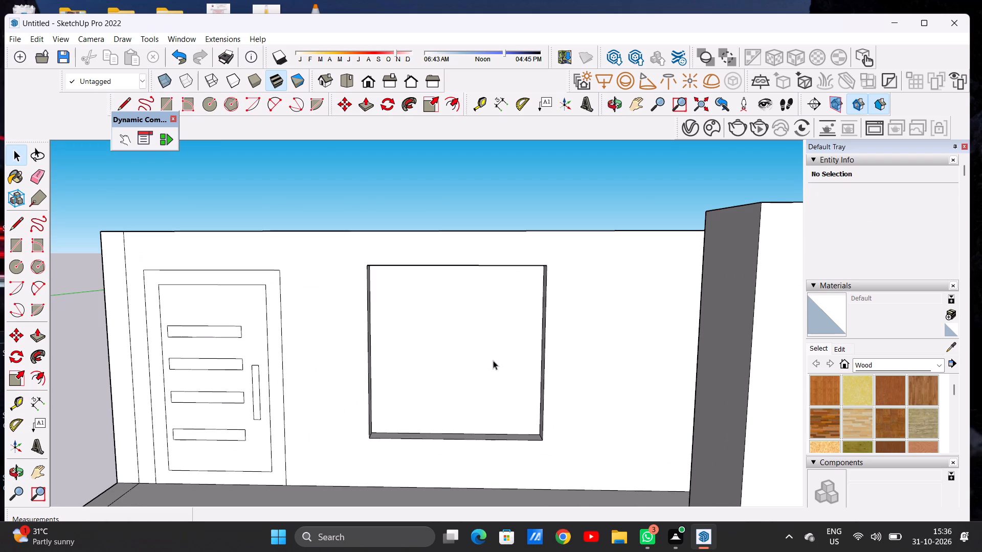
type("OF")
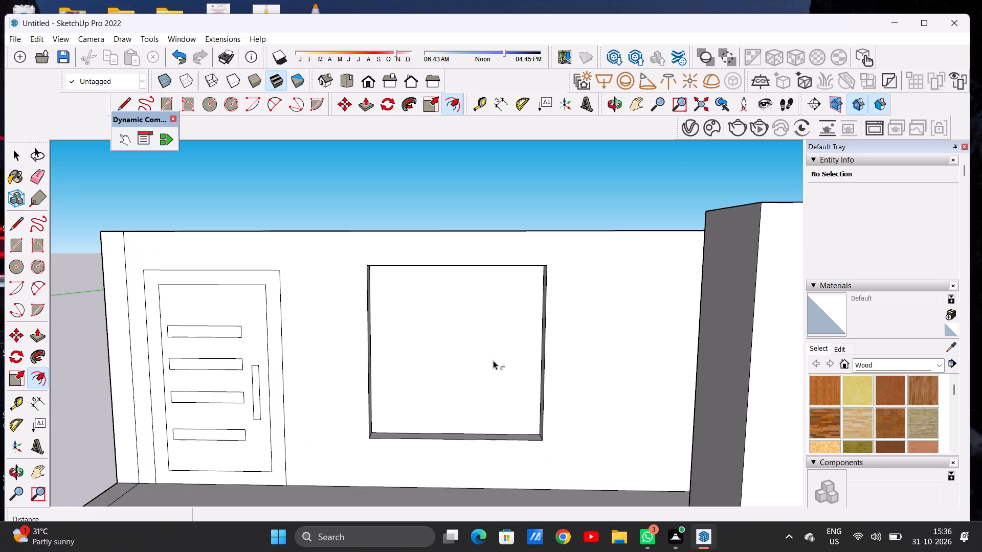
left_click(394, 271)
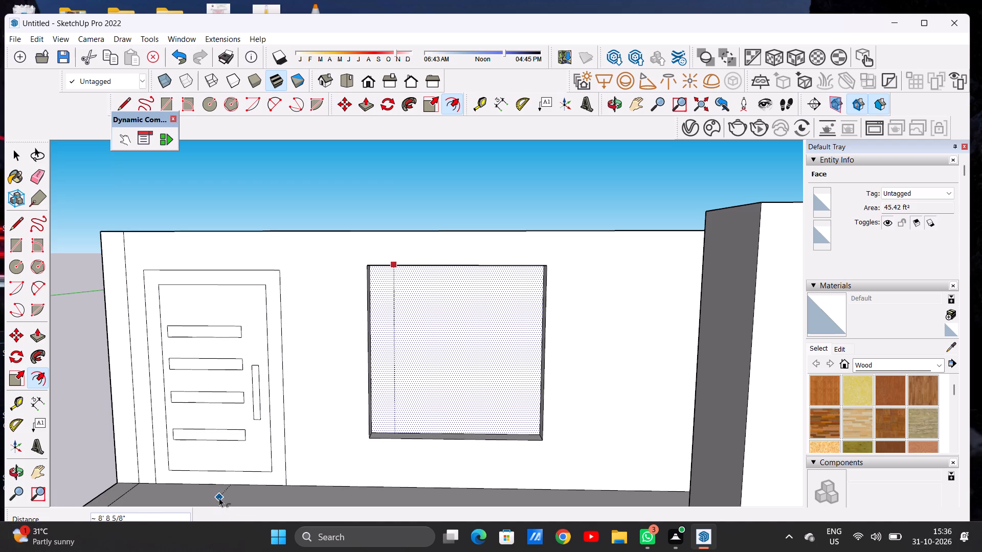
left_click(416, 273)
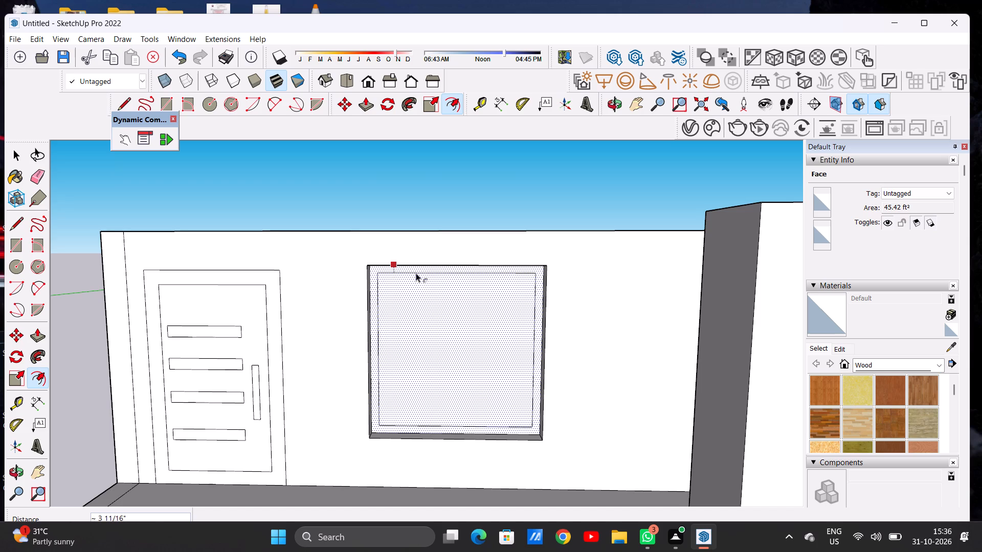
key("space")
Draw two closely spaced vertical lines, each about 6' 1 1/2" long, down the middle of the inner window panel as a mullion.
type("L")
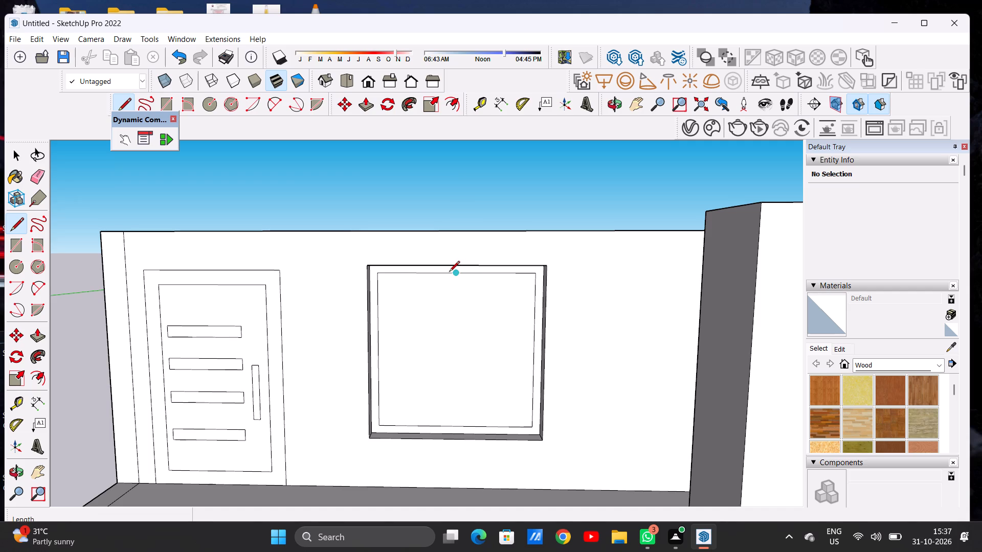
left_click(448, 273)
left_click(445, 427)
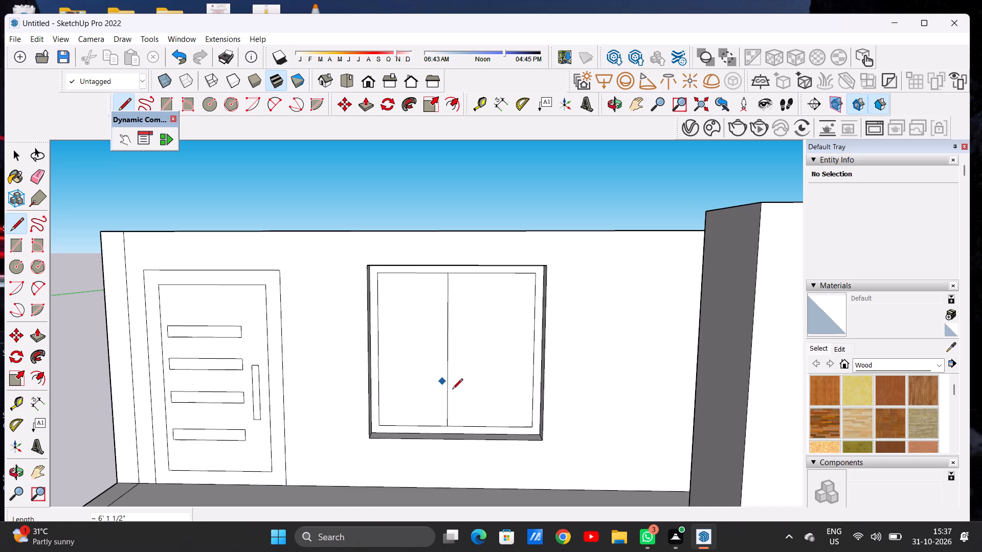
left_click(459, 273)
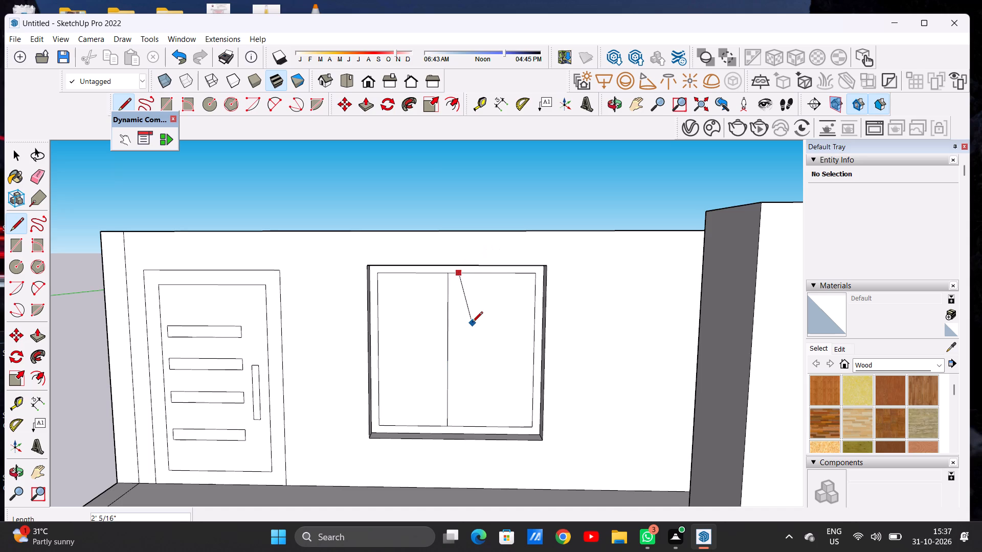
left_click(461, 426)
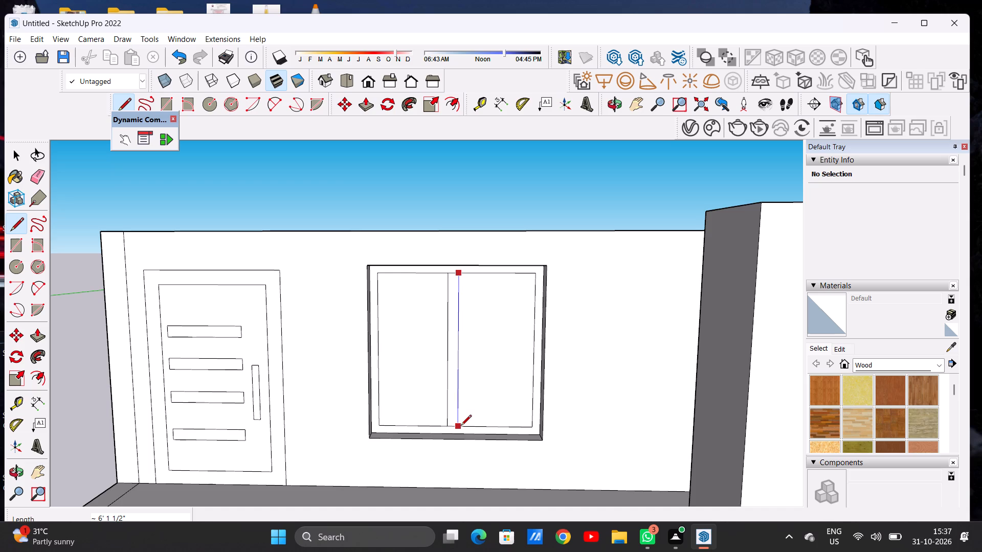
key("space")
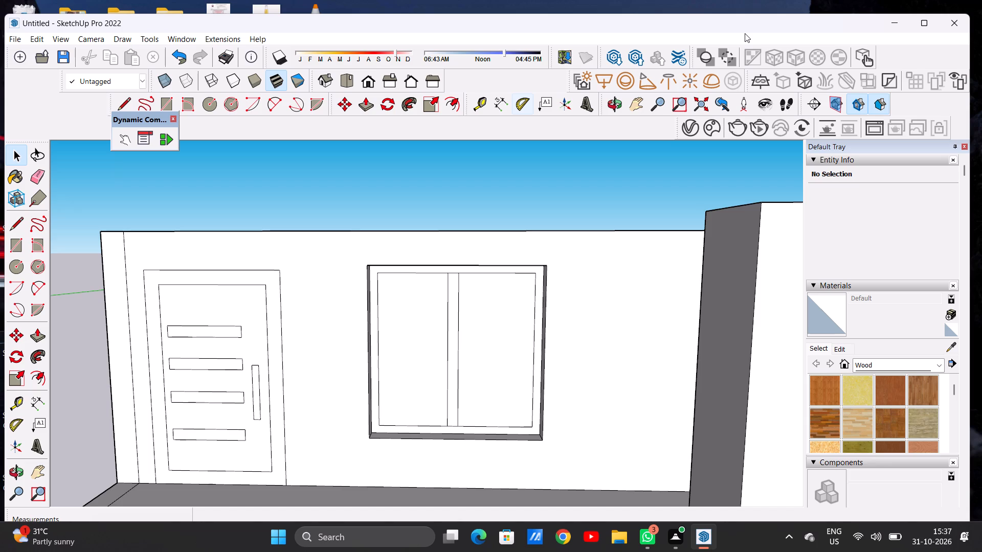
Examine the whole building from the front and from above, including the upper-storey door and window.
scroll(727, 456, "up", 1)
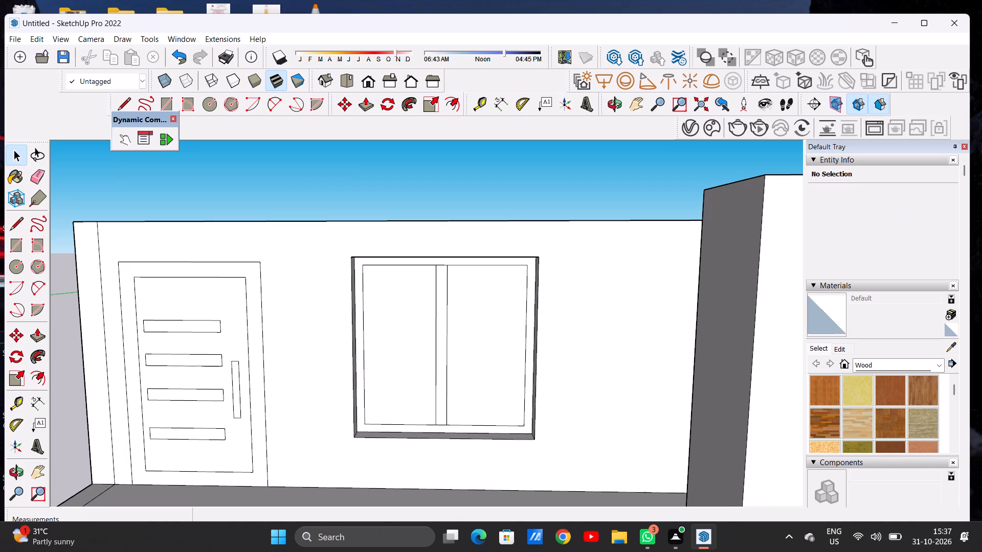
scroll(981, 83, "up", 1)
scroll(525, 224, "down", 17)
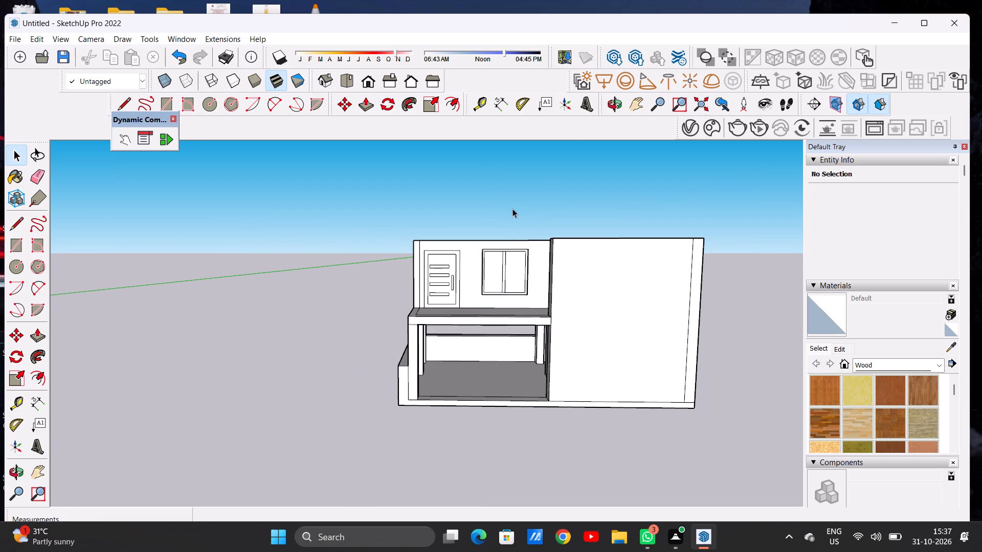
scroll(523, 275, "down", 4)
middle_click_drag(554, 260, 553, 316)
scroll(527, 307, "up", 2)
scroll(527, 307, "down", 1)
scroll(527, 307, "up", 4)
middle_click_drag(503, 250, 561, 330)
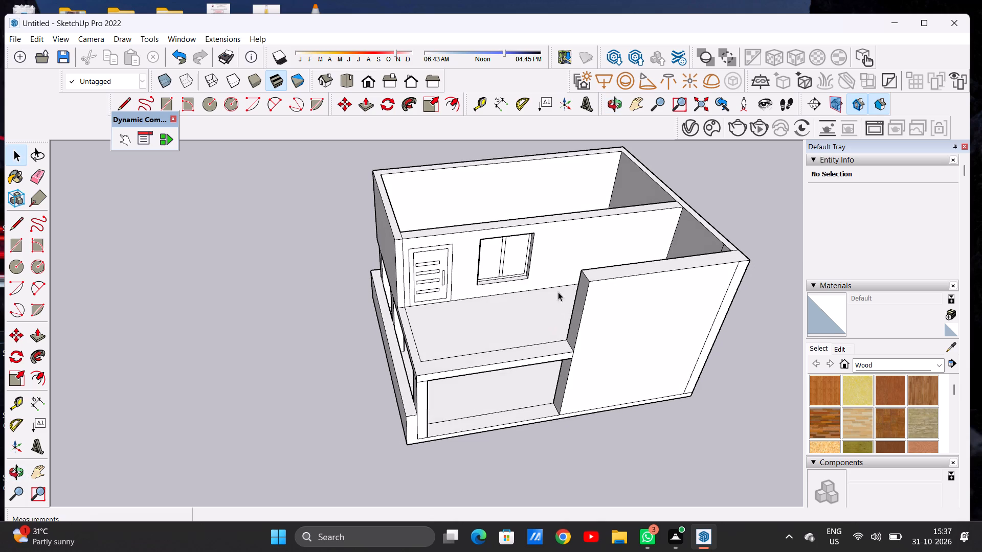
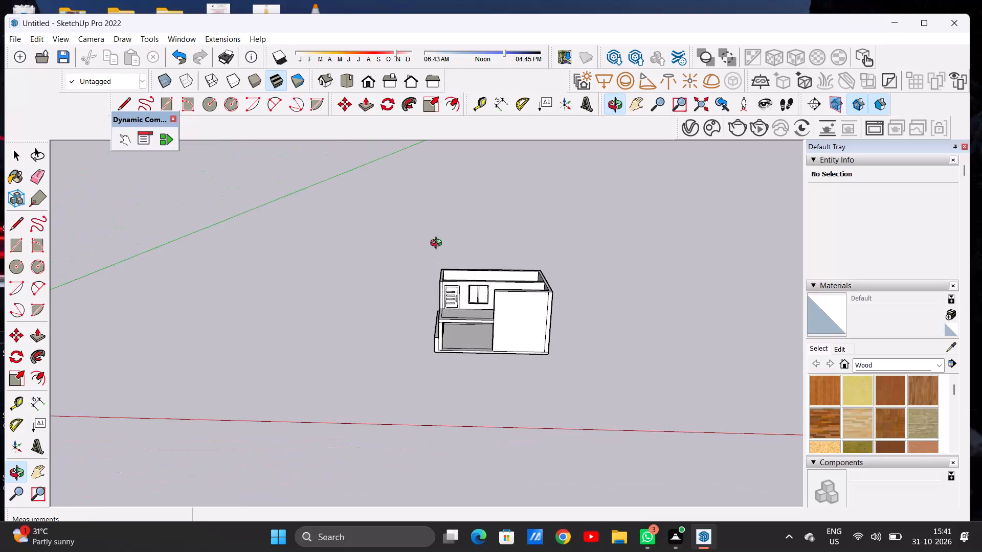
Examine the building's upper storey from the front and from above, including the two open-topped spaces divided by the cross wall.
scroll(490, 292, "up", 4)
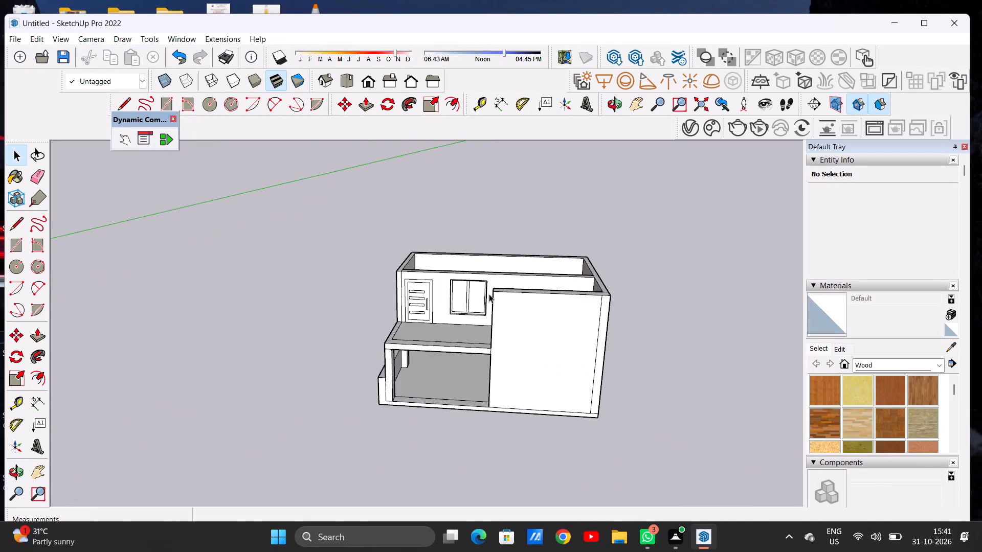
scroll(489, 294, "up", 10)
scroll(485, 298, "down", 12)
middle_click_drag(517, 293, 521, 346)
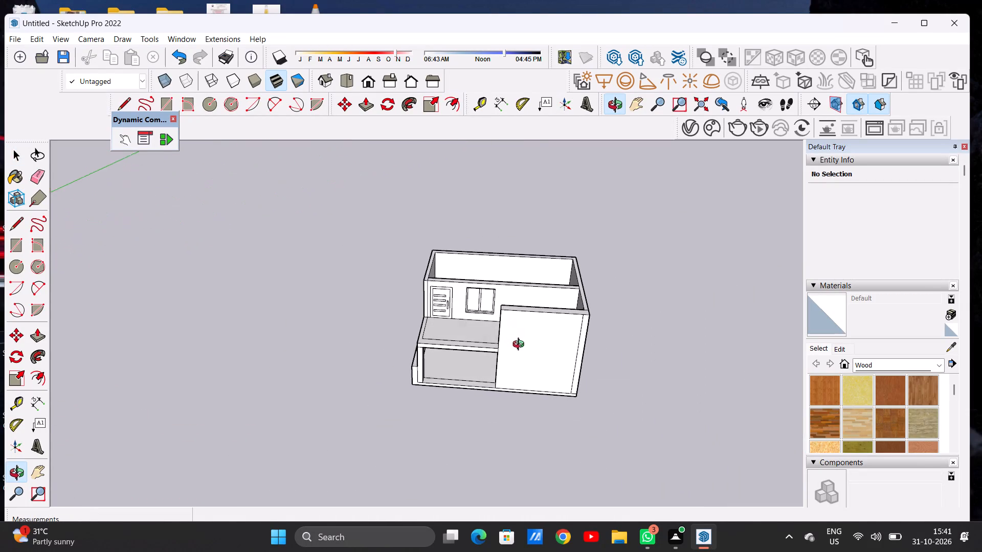
middle_click_drag(521, 346, 522, 358)
scroll(508, 341, "up", 9)
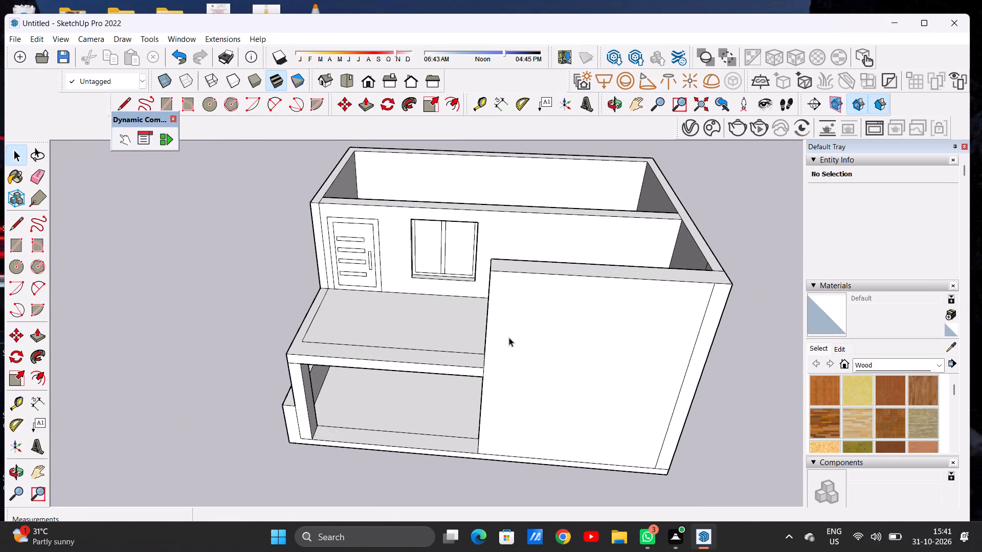
middle_click_drag(502, 299, 533, 385)
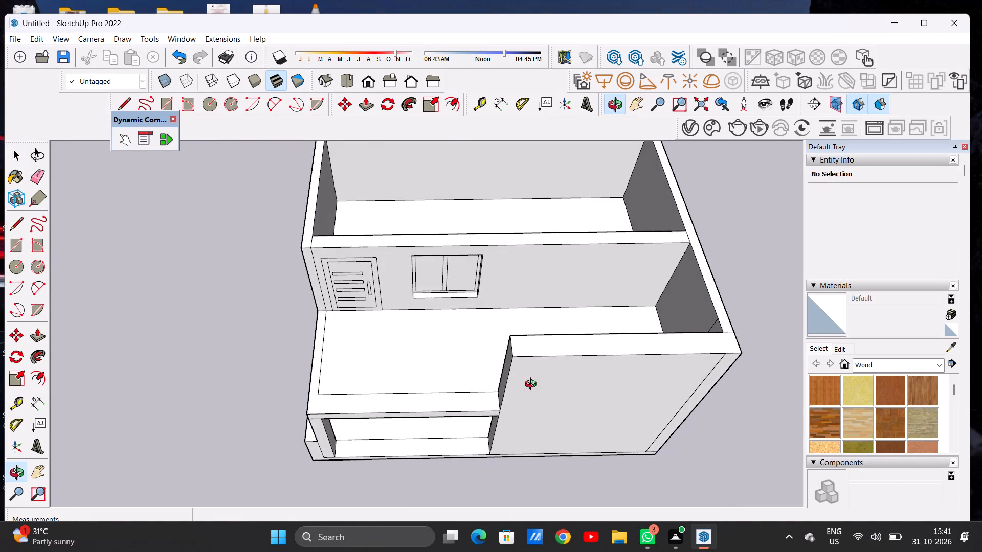
middle_click_drag(533, 385, 533, 381)
scroll(478, 339, "down", 12)
middle_click_drag(508, 317, 351, 313)
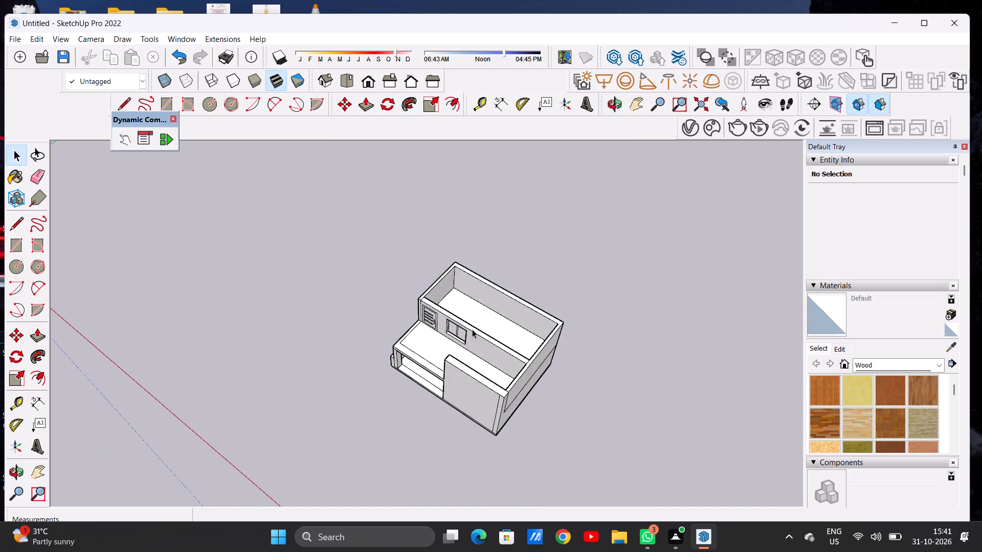
Copy the rear upper room's floor face straight up 10' to the top of its walls as a roof face.
scroll(485, 329, "up", 13)
double_click(501, 327)
scroll(470, 304, "down", 4)
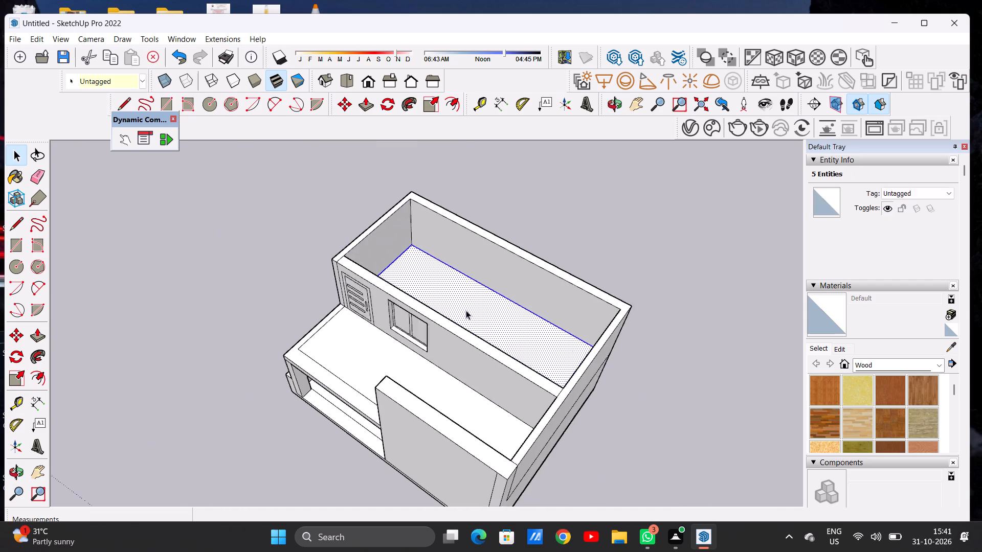
scroll(466, 310, "down", 3)
middle_click_drag(458, 274, 460, 374)
scroll(419, 248, "up", 2)
scroll(420, 247, "down", 1)
scroll(420, 247, "up", 2)
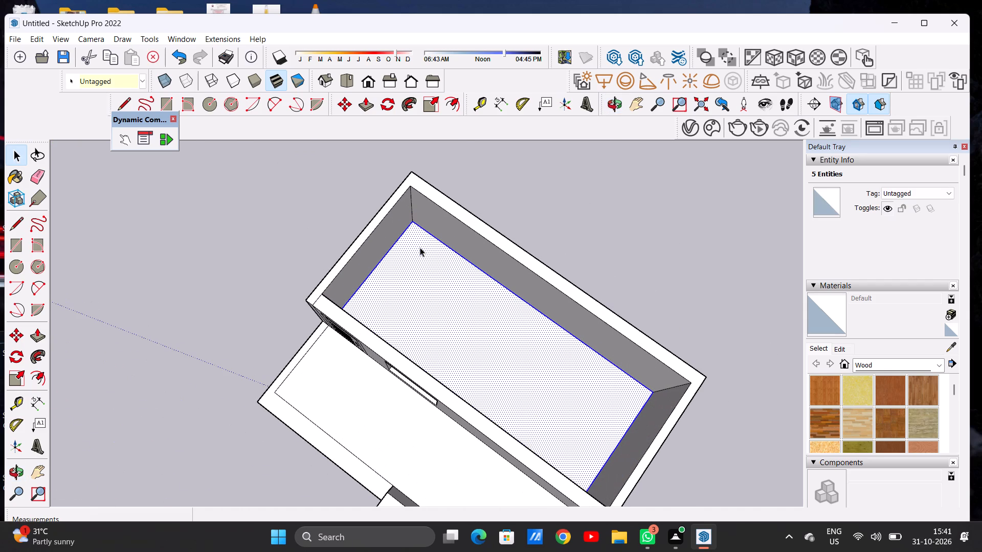
key("m")
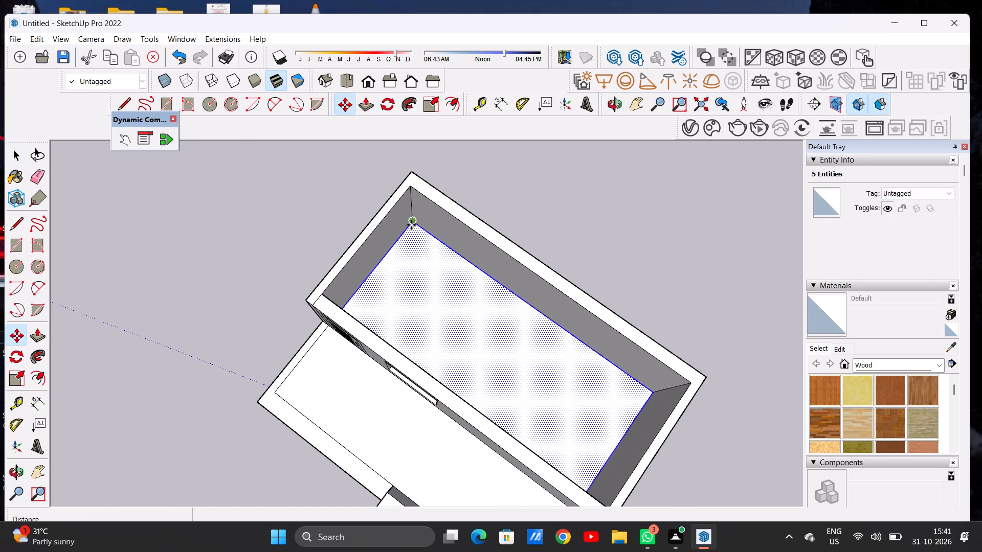
left_click(411, 225)
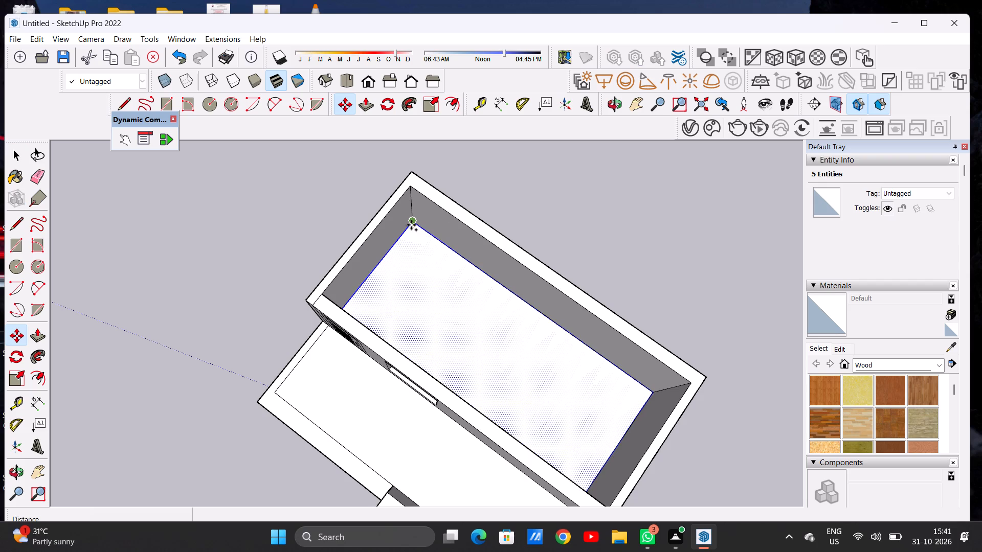
left_click(412, 192)
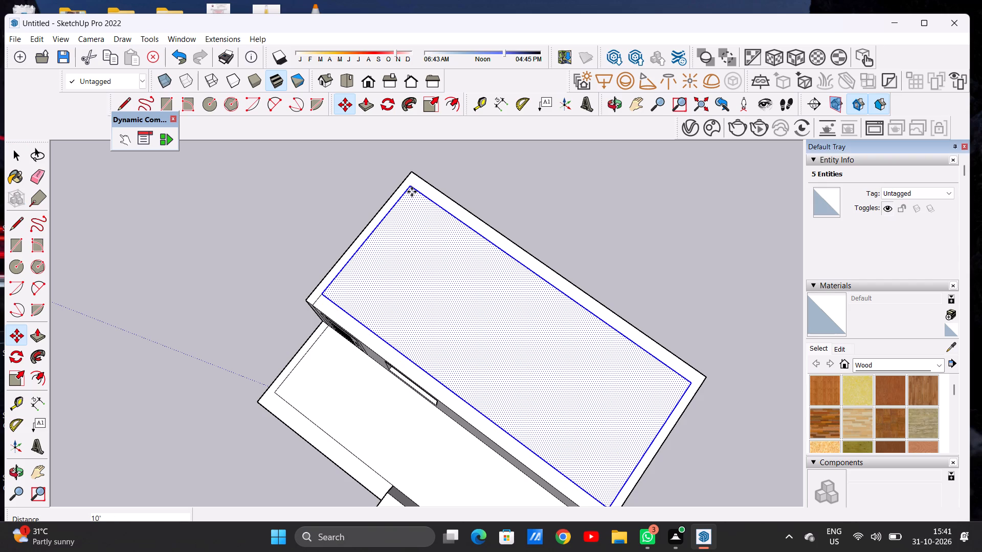
key("space")
left_click(517, 219)
Examine the rear upper room's new roof face from above and from the building's side.
scroll(476, 330, "down", 4)
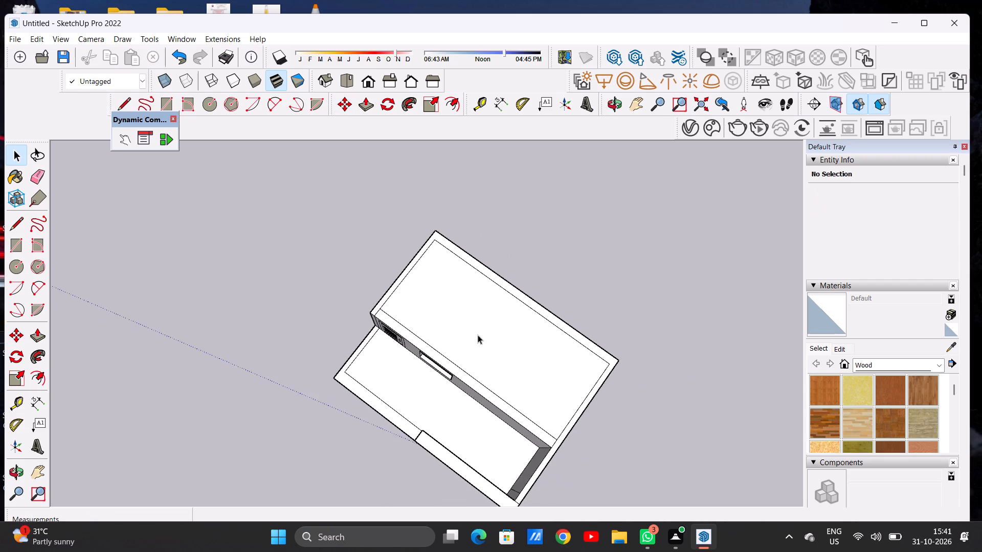
scroll(478, 335, "down", 4)
middle_click_drag(518, 363, 518, 262)
scroll(521, 327, "up", 6)
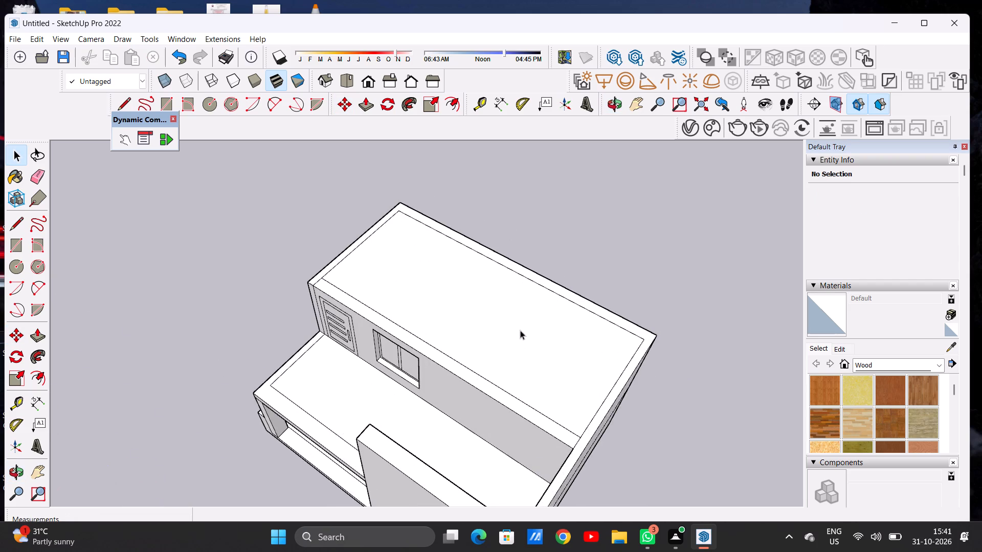
middle_click_drag(521, 370, 506, 269)
scroll(515, 327, "down", 6)
middle_click_drag(525, 370, 518, 326)
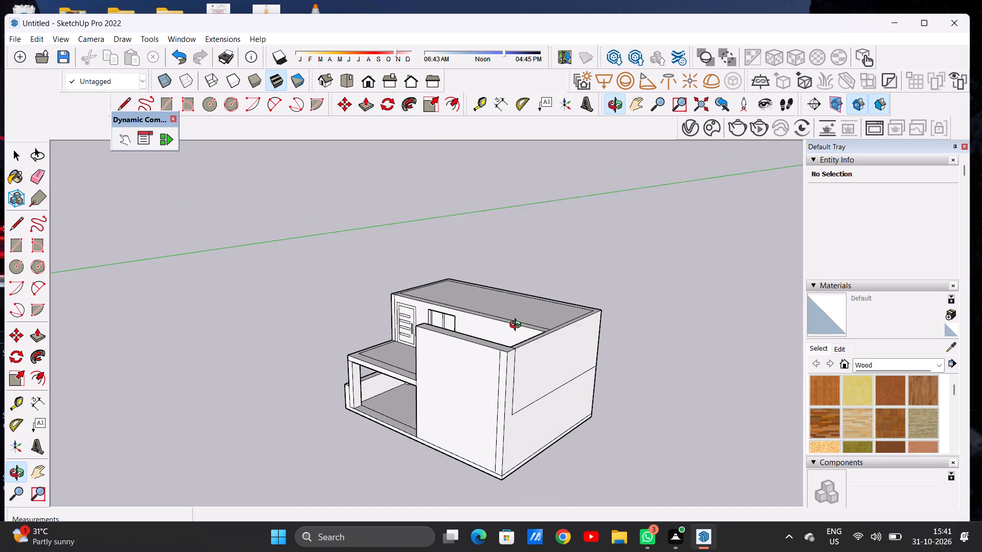
middle_click_drag(518, 326, 518, 325)
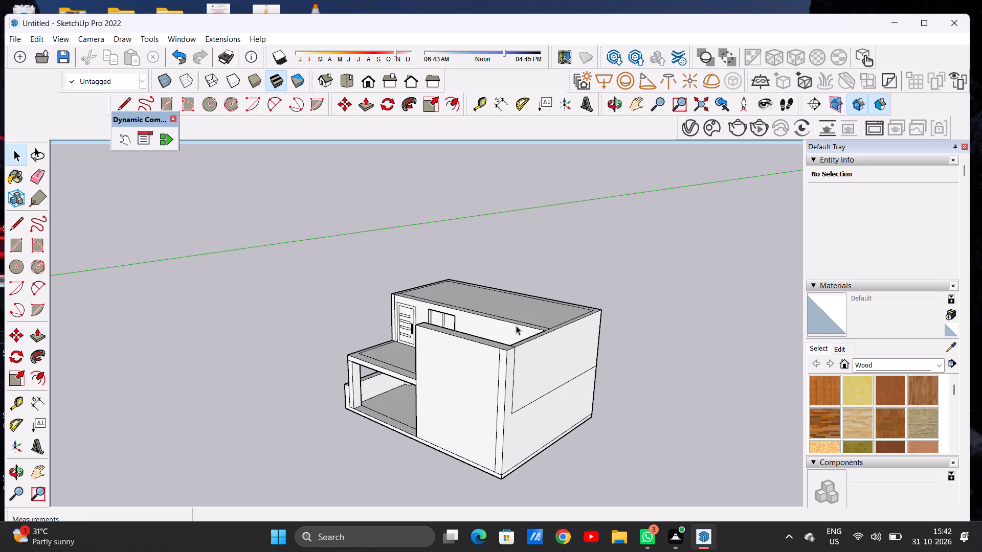
Push/Pull the rear upper room's roof face up about 1' 5 3/4" to form a thick roof slab.
middle_click_drag(505, 305, 457, 366)
middle_click_drag(527, 304, 462, 361)
middle_click_drag(462, 361, 458, 371)
middle_click_drag(517, 323, 524, 264)
scroll(463, 357, "up", 6)
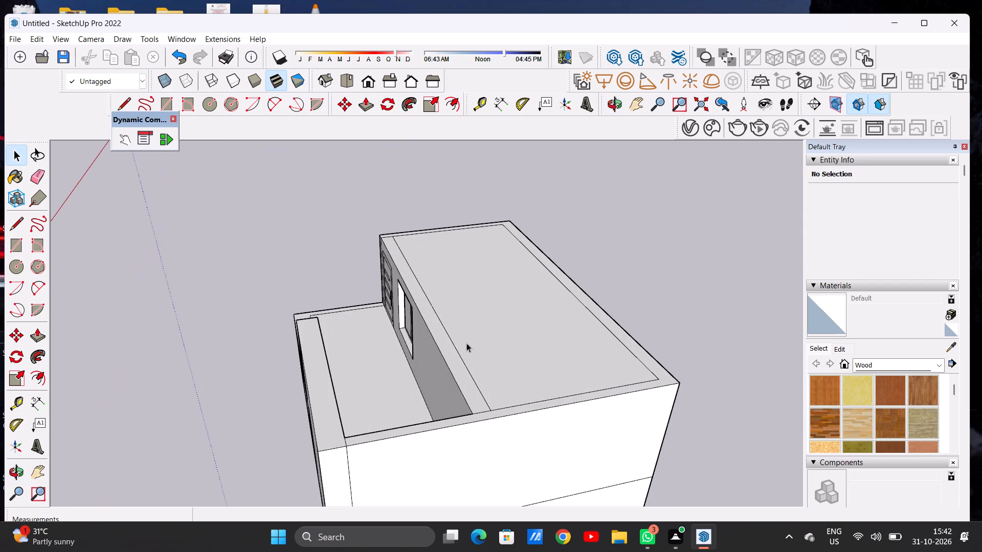
middle_click_drag(482, 435, 477, 420)
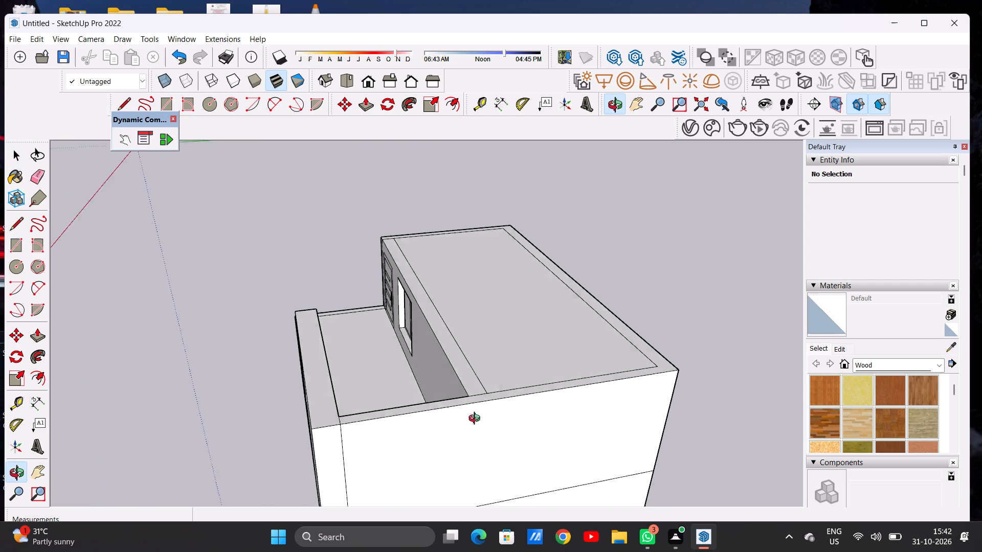
middle_click_drag(477, 420, 489, 418)
key("p")
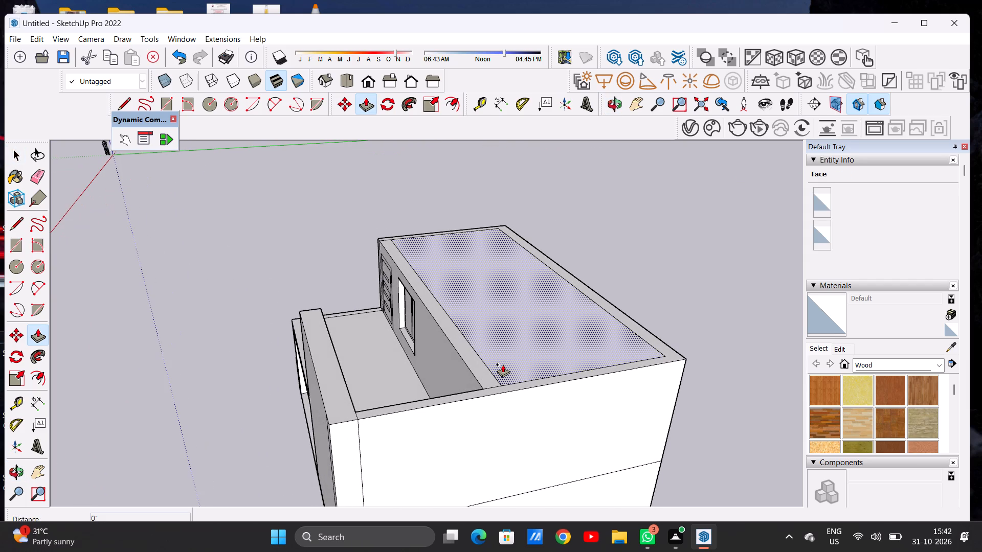
left_click(503, 364)
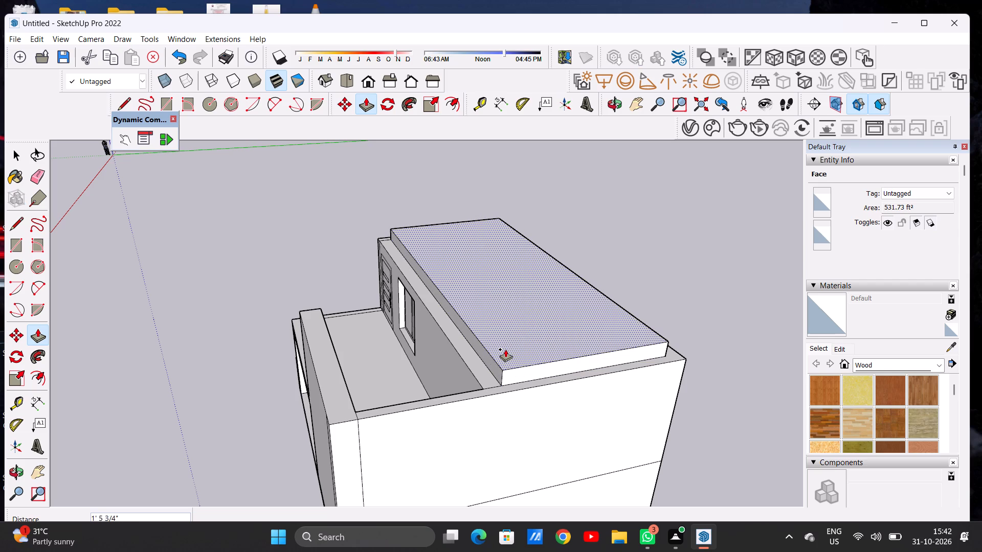
left_click(504, 352)
middle_click_drag(509, 380, 551, 373)
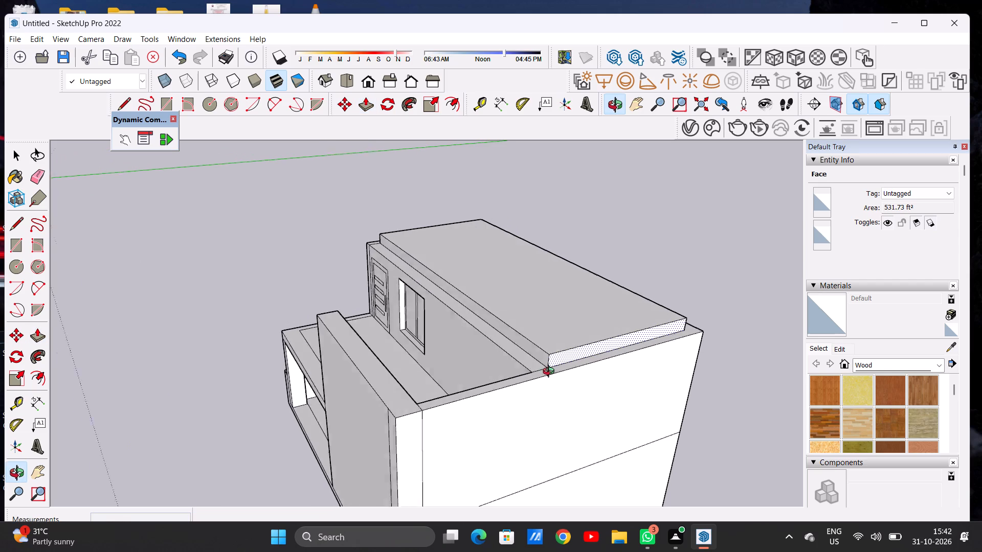
middle_click_drag(551, 373, 553, 373)
key("space")
Extend the roof slab's front side face about 11' 6 1/4" forward over the upper floor, up to the tall front wall.
key("p")
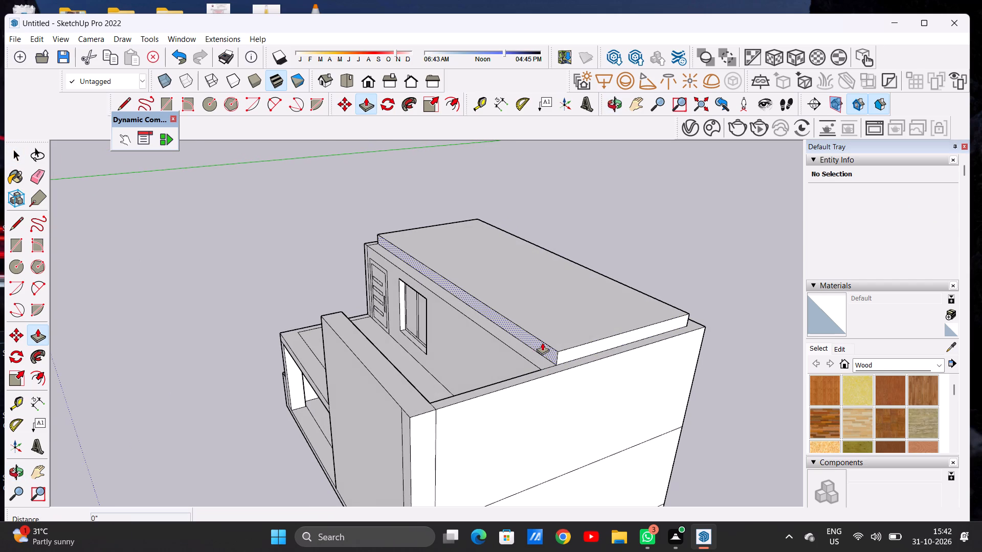
scroll(542, 342, "up", 5)
left_click(555, 353)
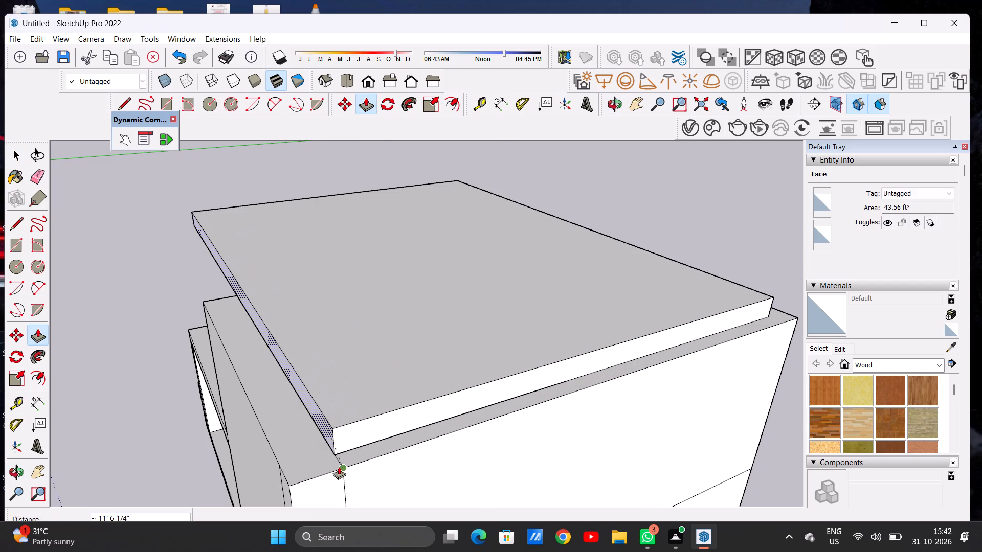
left_click(339, 466)
scroll(416, 401, "down", 10)
middle_click_drag(385, 390, 589, 351)
scroll(552, 350, "down", 7)
middle_click_drag(546, 385, 577, 346)
scroll(425, 372, "up", 6)
middle_click_drag(435, 362, 447, 409)
middle_click(447, 409)
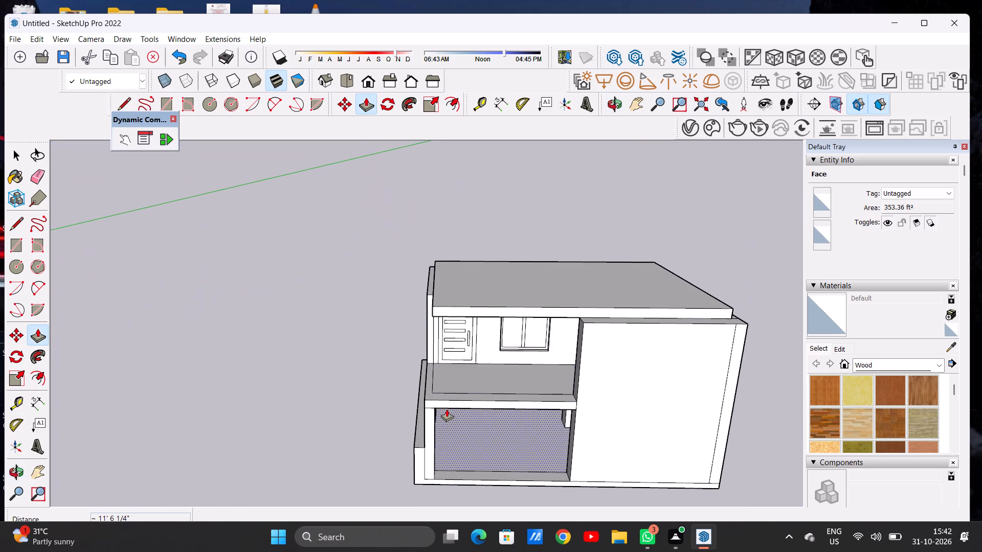
key("space")
Examine the extended roof slab from the front, side and above, including its overhang and its corner beside the slatted door.
scroll(435, 391, "down", 2)
middle_click_drag(472, 392, 472, 392)
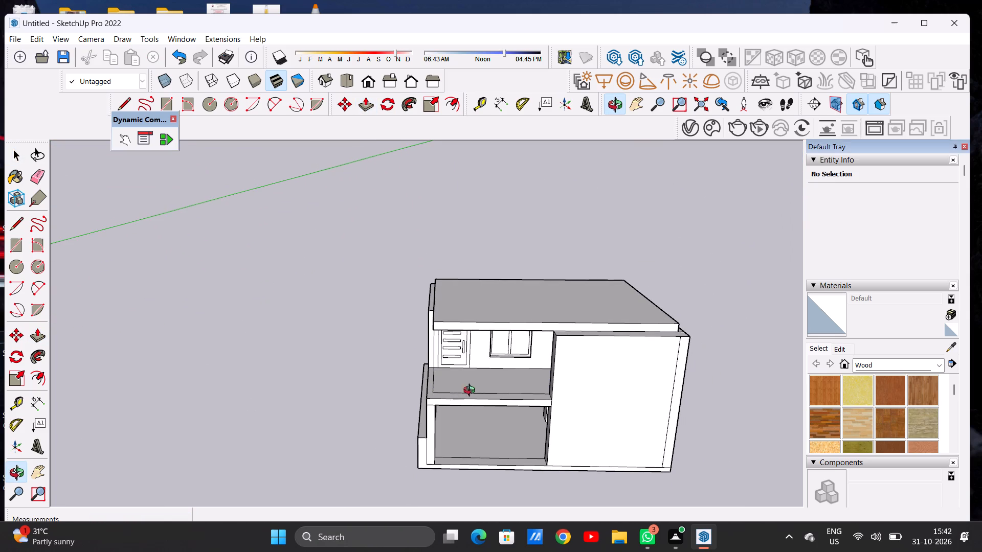
middle_click_drag(472, 392, 480, 311)
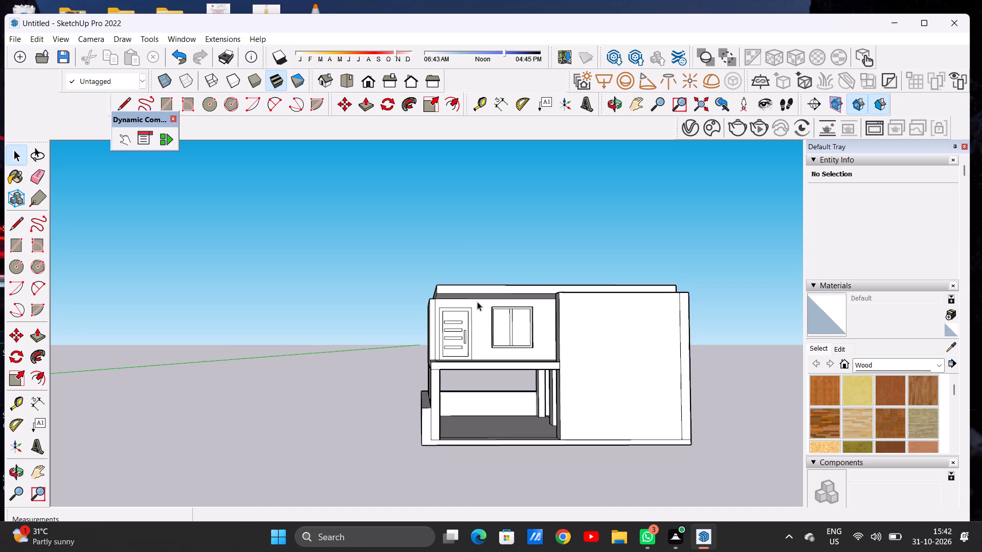
scroll(458, 321, "down", 2)
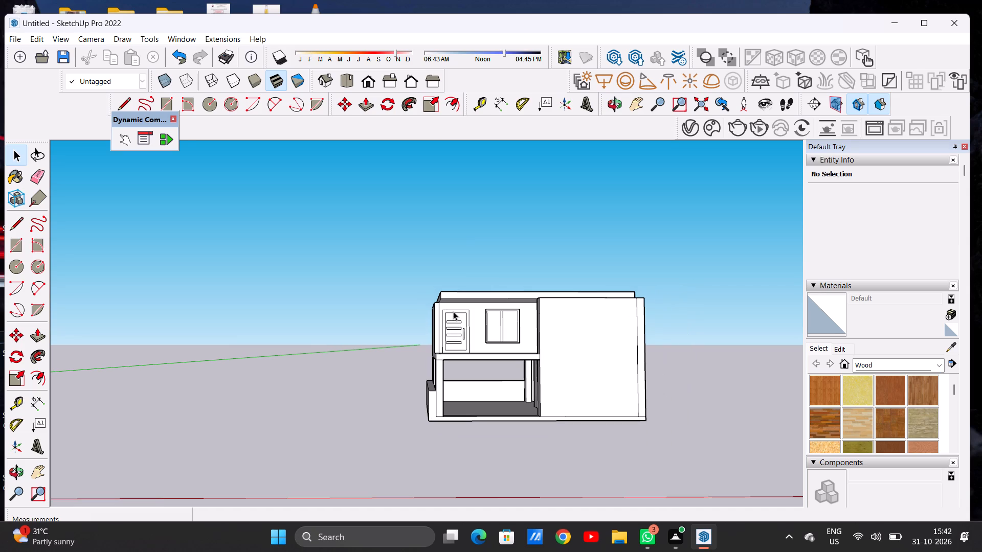
middle_click_drag(451, 321, 534, 380)
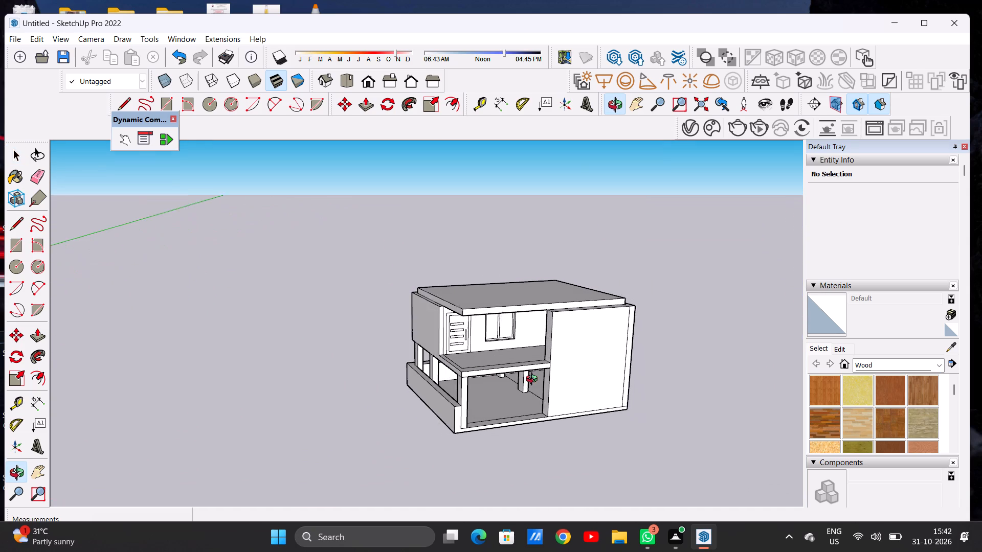
middle_click_drag(534, 380, 541, 380)
scroll(444, 301, "up", 14)
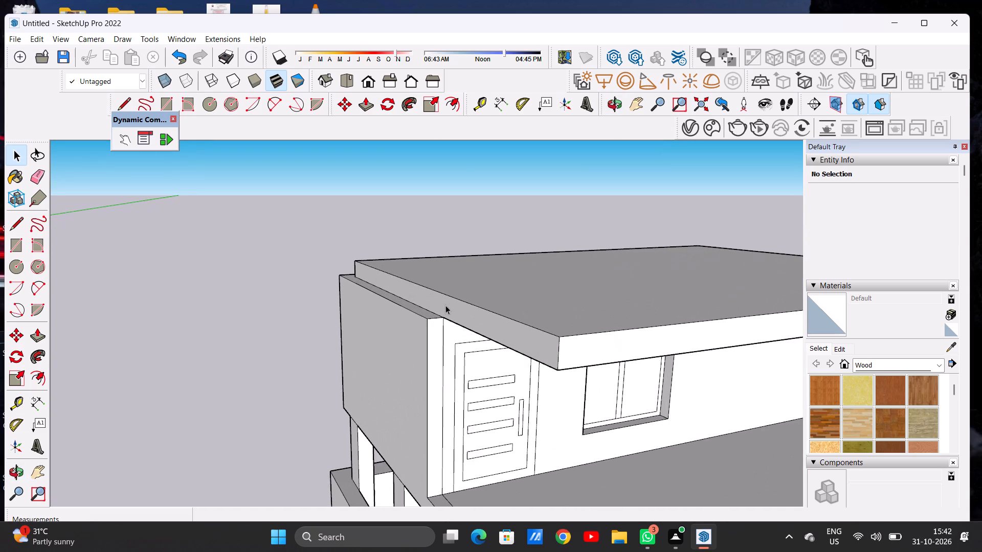
scroll(457, 329, "down", 11)
middle_click_drag(587, 351, 538, 331)
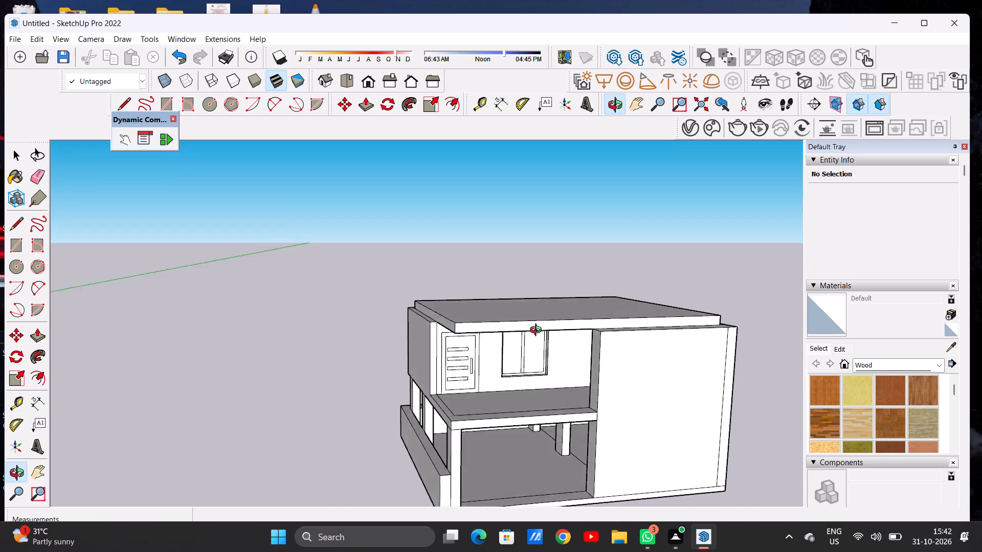
middle_click_drag(538, 331, 485, 325)
scroll(449, 340, "down", 4)
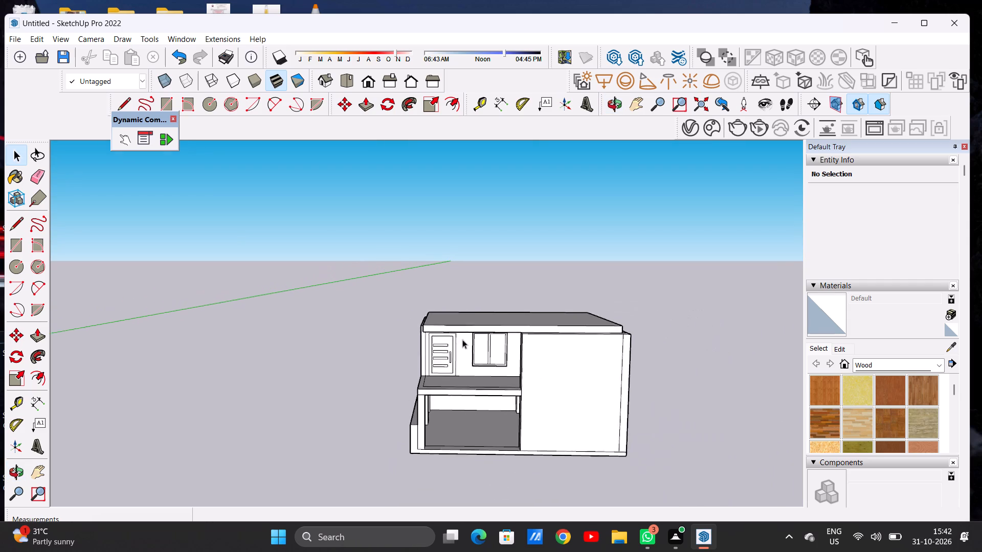
scroll(462, 339, "down", 2)
middle_click_drag(566, 344, 504, 434)
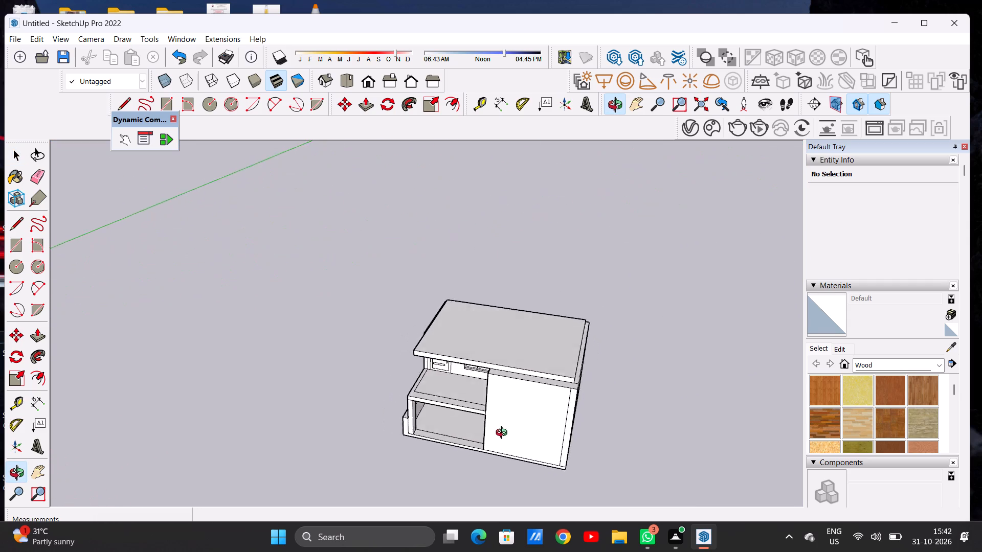
middle_click_drag(504, 434, 549, 365)
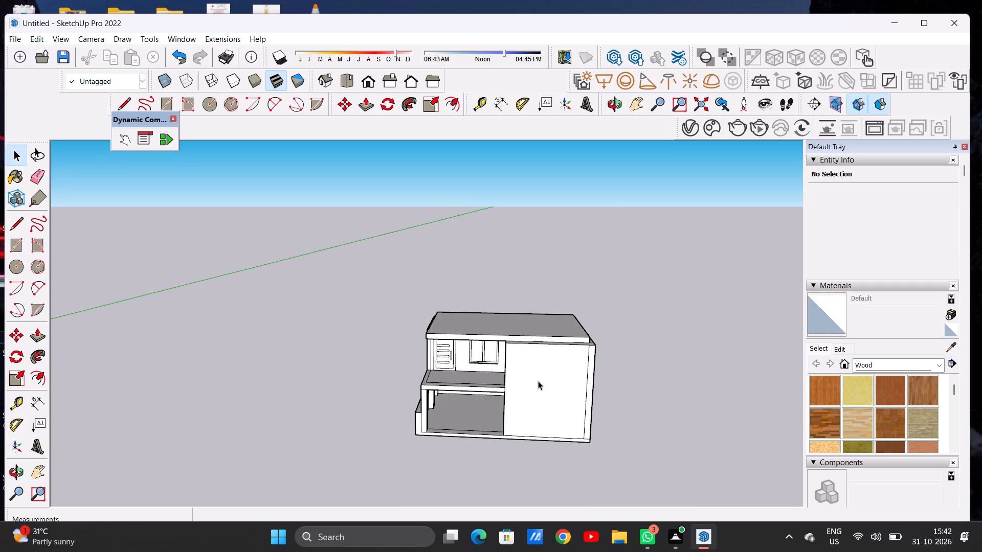
scroll(538, 381, "down", 2)
scroll(536, 382, "up", 1)
scroll(536, 382, "down", 3)
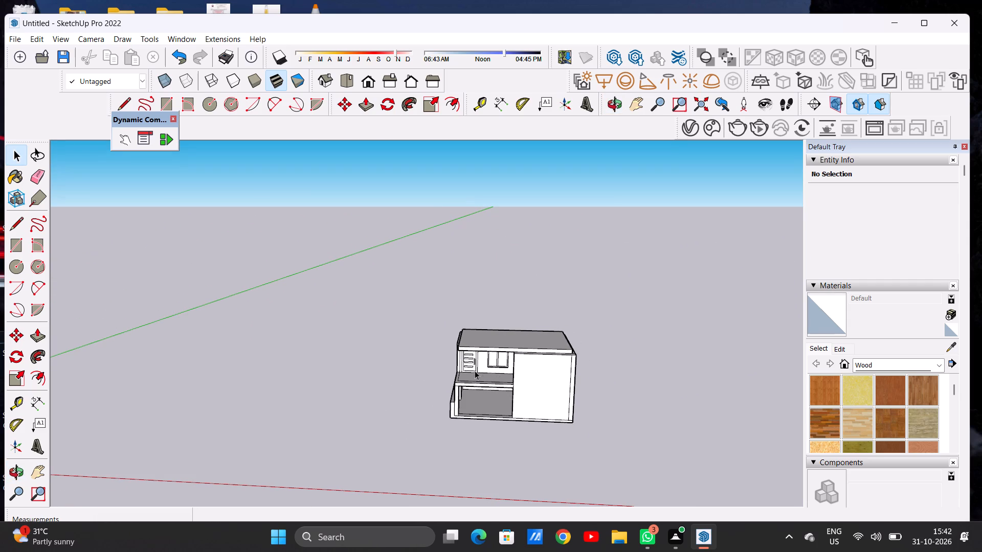
middle_click_drag(477, 375, 567, 390)
scroll(465, 329, "up", 3)
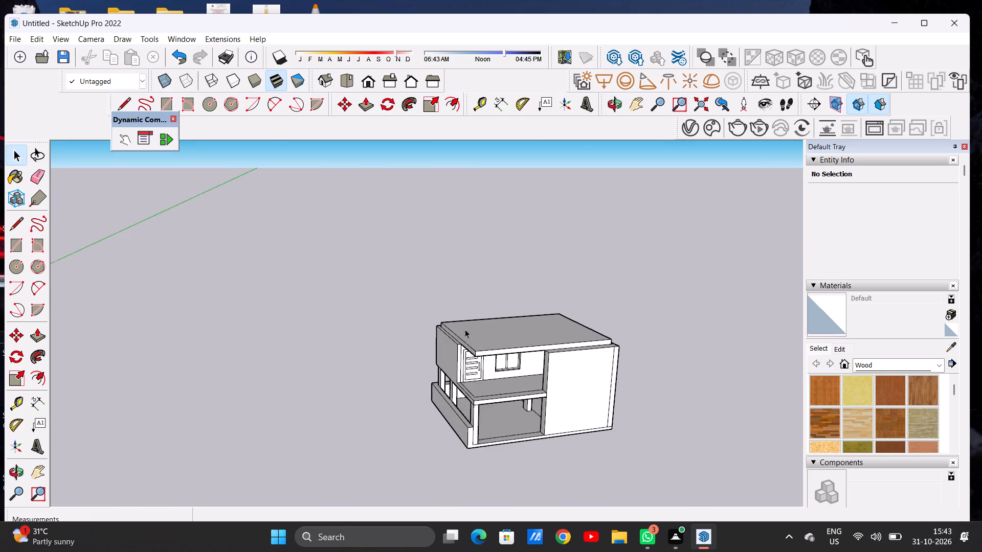
scroll(465, 329, "down", 1)
scroll(465, 339, "up", 11)
scroll(465, 341, "down", 1)
scroll(465, 342, "up", 1)
middle_click_drag(464, 343, 456, 359)
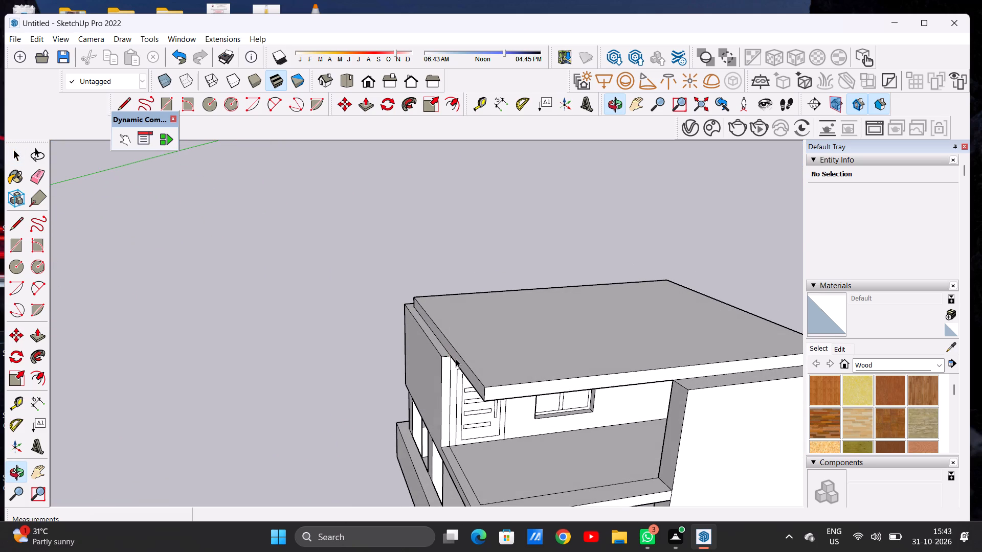
Examine the extended roof slab from the front, above and the tall front wall's side, including how it meets that wall.
scroll(456, 363, "up", 6)
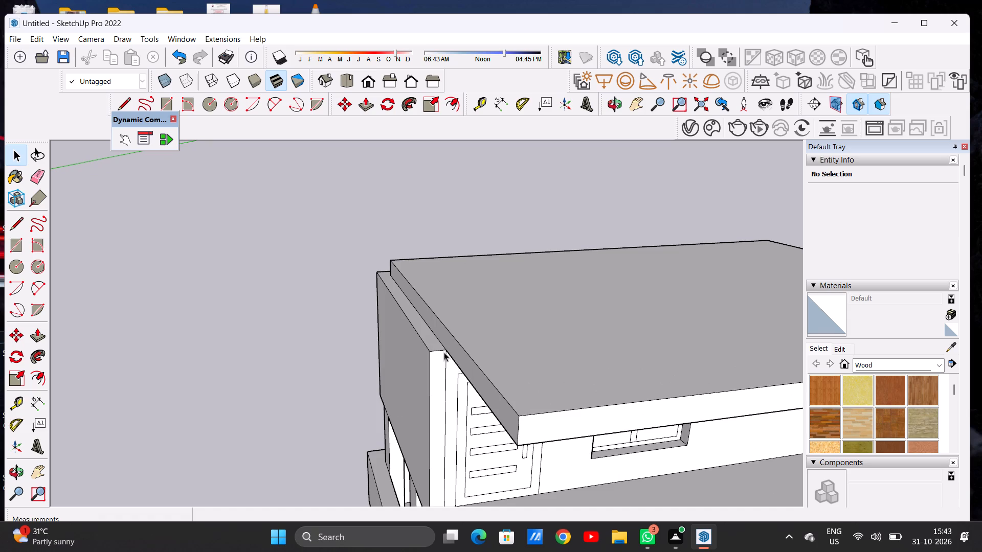
scroll(434, 330, "down", 20)
scroll(434, 330, "down", 12)
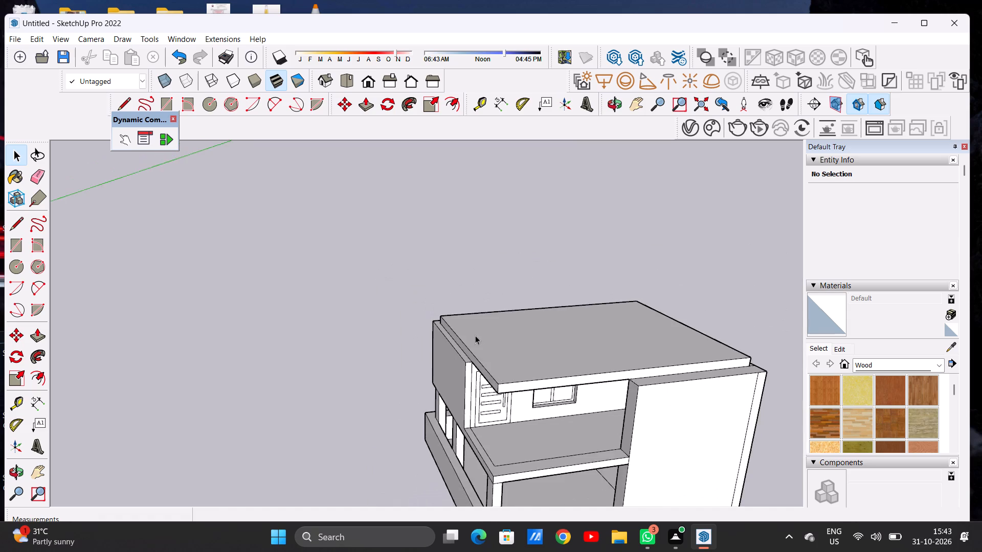
scroll(475, 335, "down", 2)
middle_click_drag(547, 383, 512, 341)
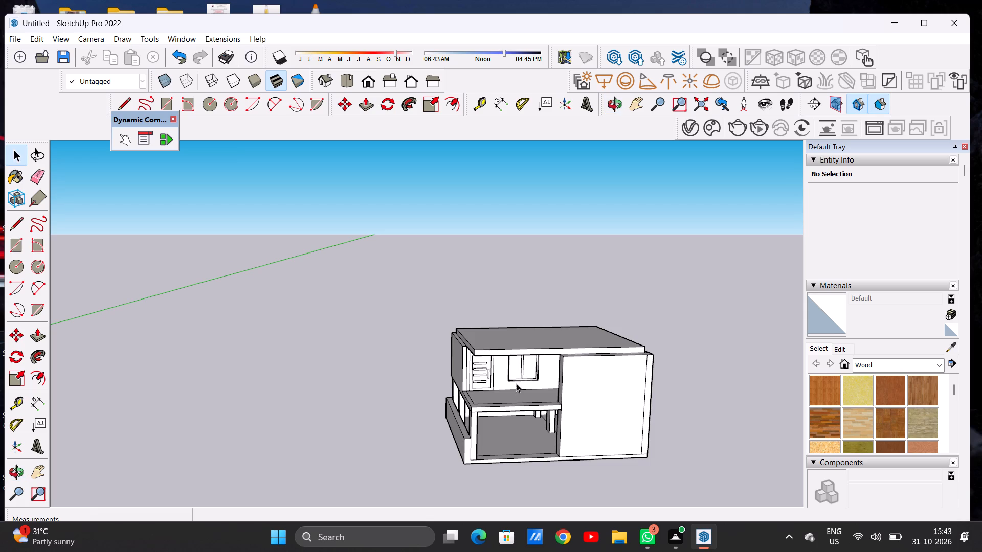
scroll(517, 394, "down", 15)
scroll(500, 375, "up", 2)
scroll(500, 375, "down", 10)
scroll(513, 379, "up", 7)
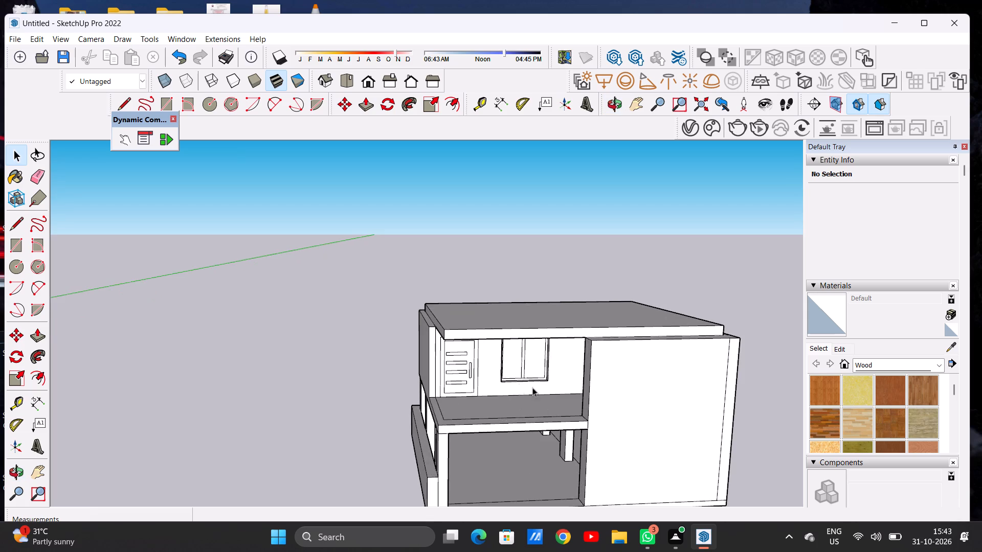
middle_click_drag(577, 390, 539, 362)
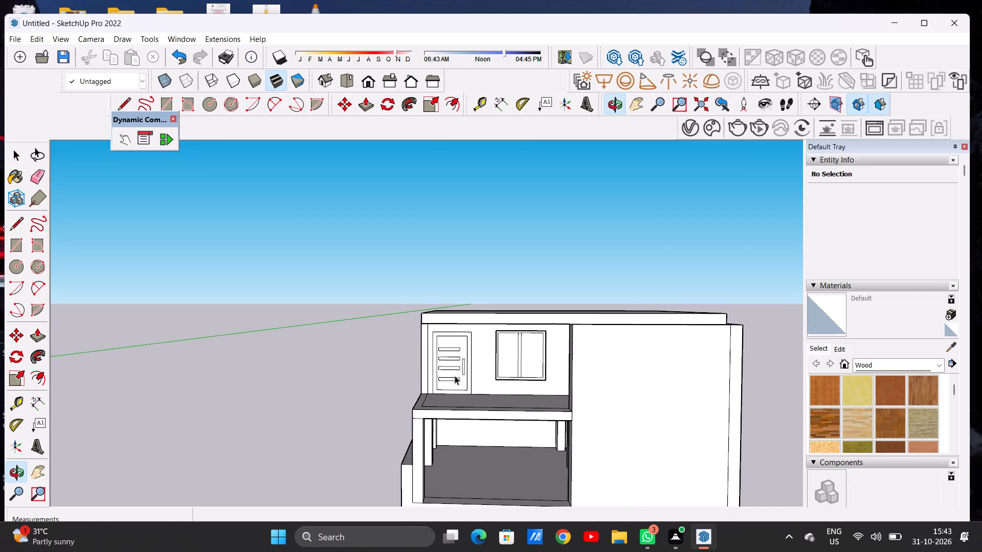
scroll(453, 376, "down", 6)
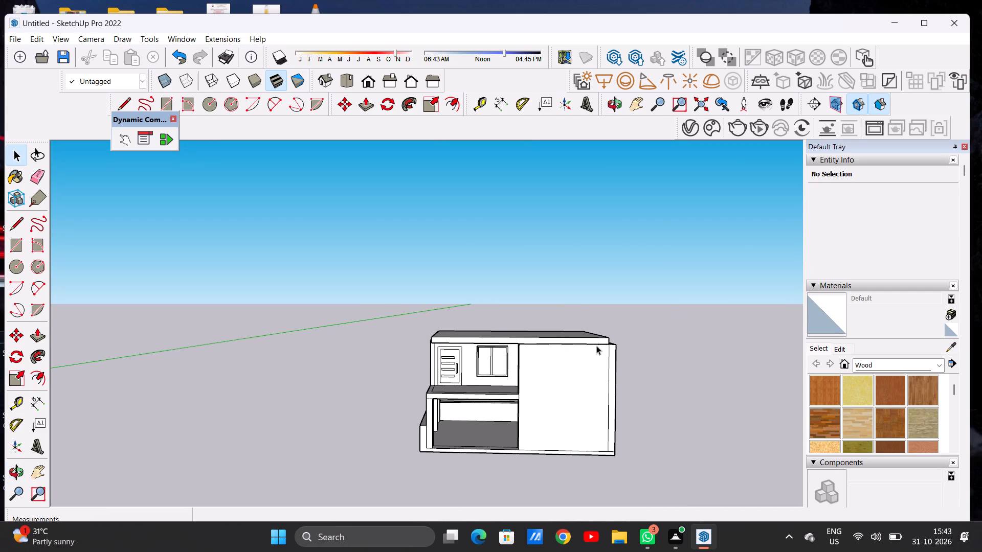
middle_click_drag(596, 346, 548, 387)
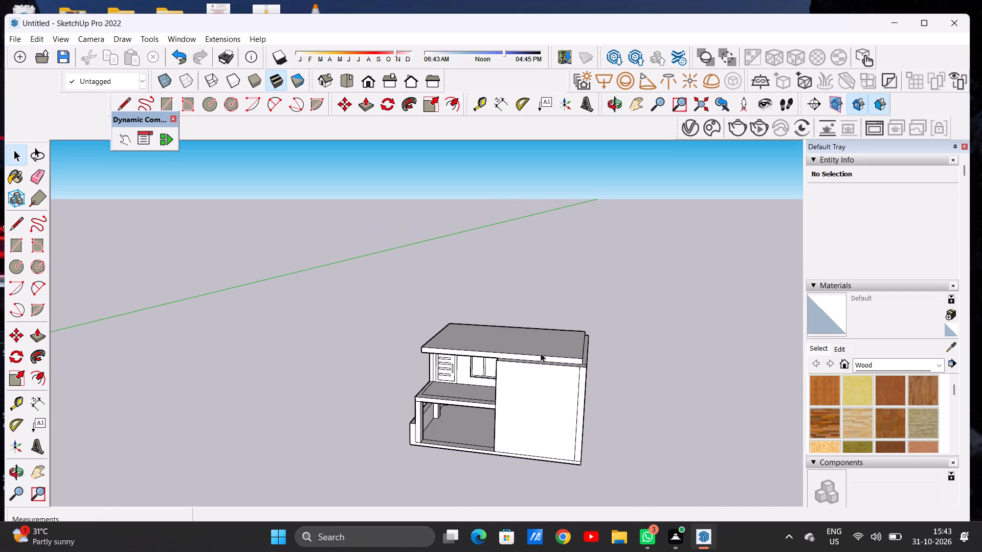
scroll(556, 376, "up", 9)
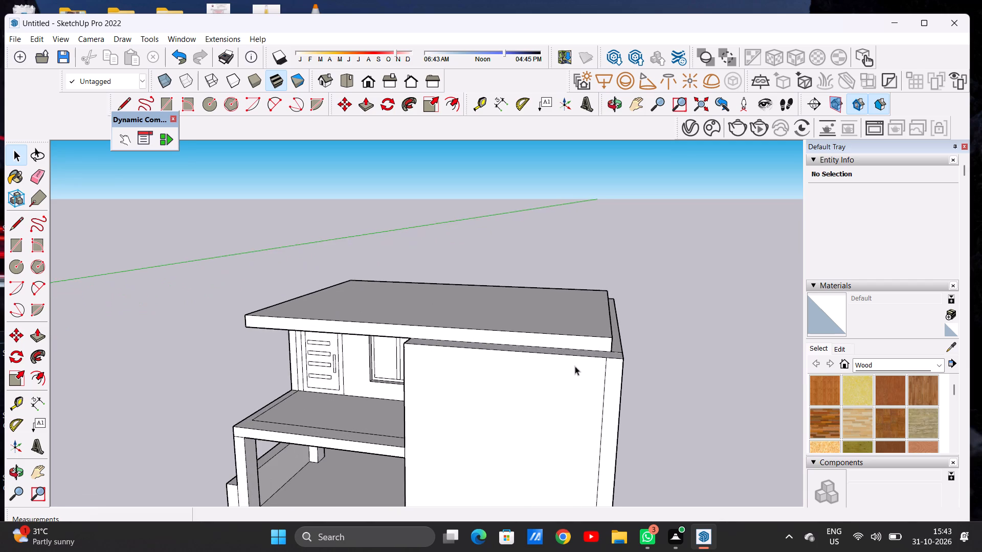
middle_click_drag(606, 361, 542, 399)
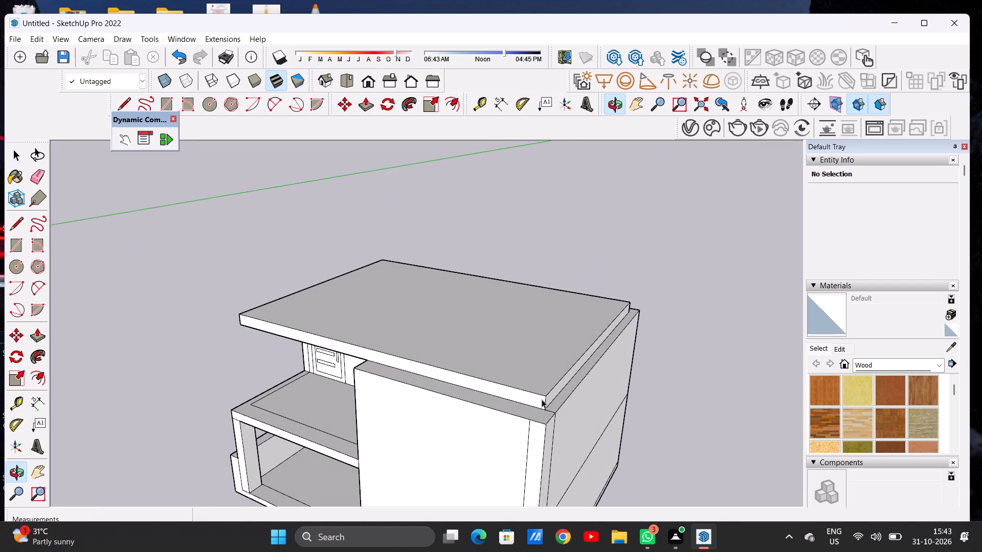
scroll(542, 399, "down", 4)
middle_click_drag(521, 397, 605, 364)
scroll(612, 375, "down", 12)
middle_click_drag(564, 377, 569, 326)
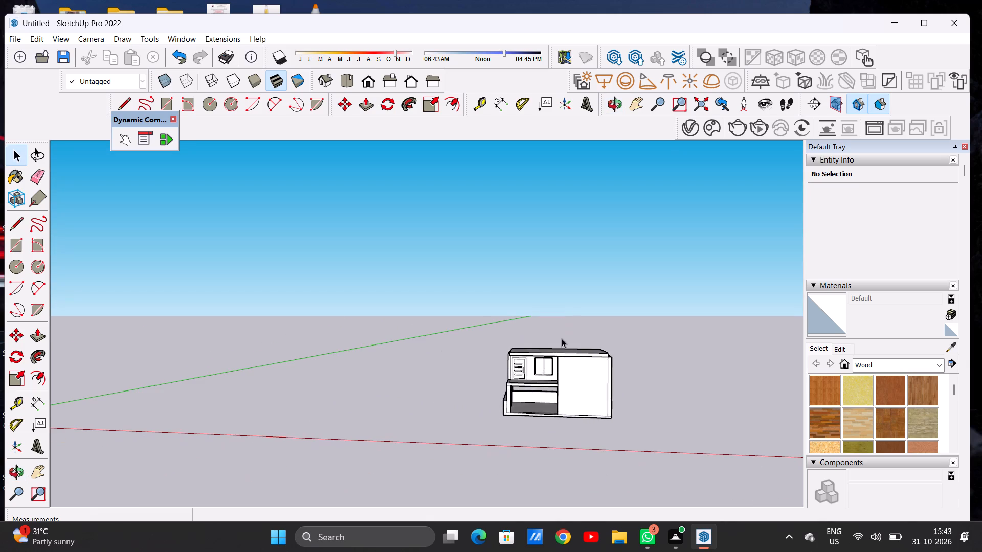
Examine the roof slab's overhang above the slatted door and its offset from the adjoining side wall's outer face.
scroll(548, 356, "up", 7)
middle_click_drag(547, 364, 561, 365)
middle_click_drag(502, 357, 528, 358)
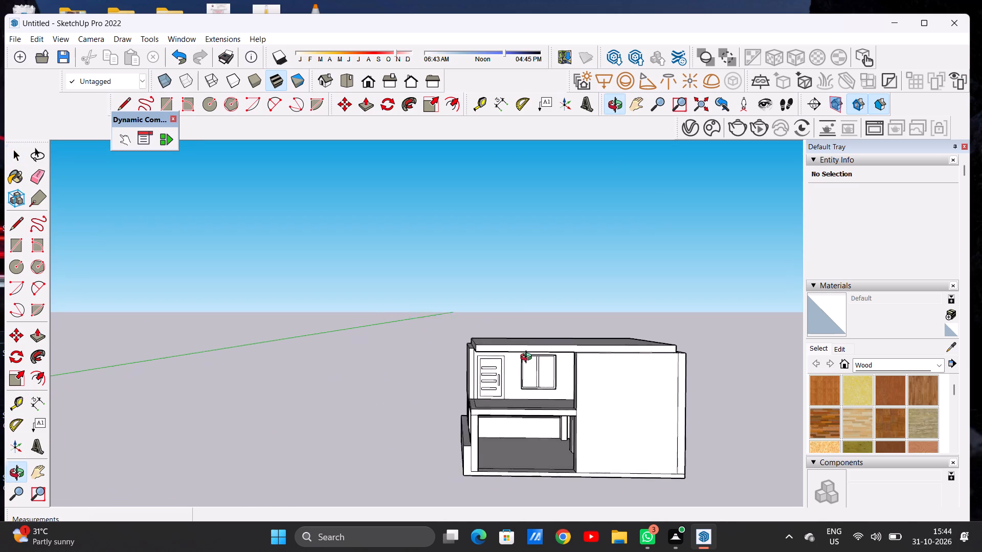
middle_click_drag(528, 358, 531, 359)
scroll(490, 352, "up", 6)
scroll(490, 352, "down", 1)
scroll(490, 352, "up", 1)
middle_click_drag(483, 350, 457, 344)
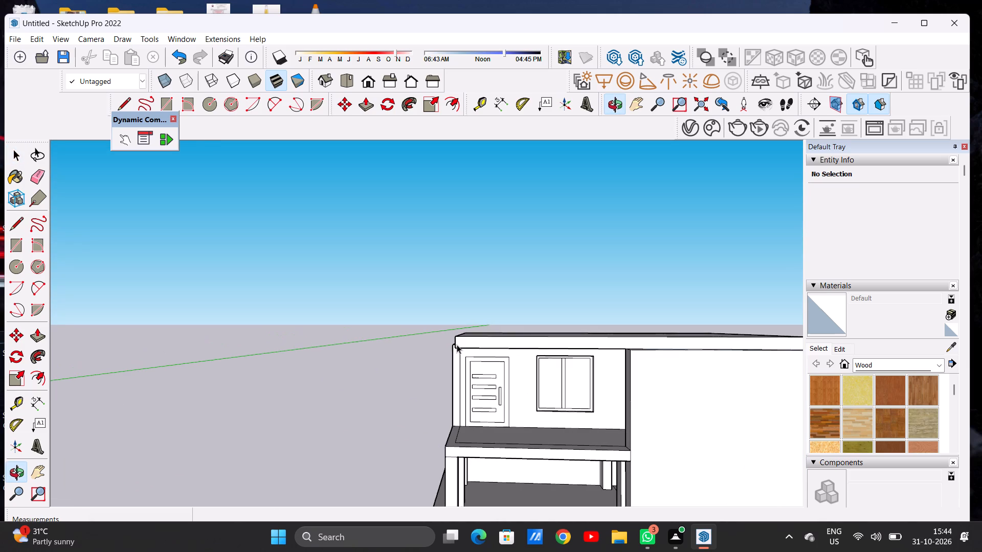
scroll(459, 344, "up", 1)
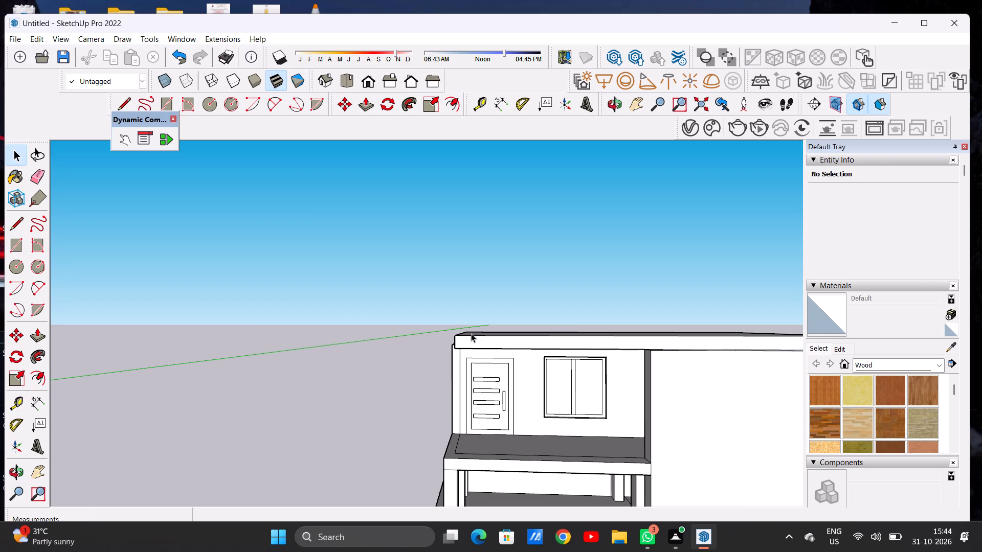
middle_click_drag(462, 340, 503, 405)
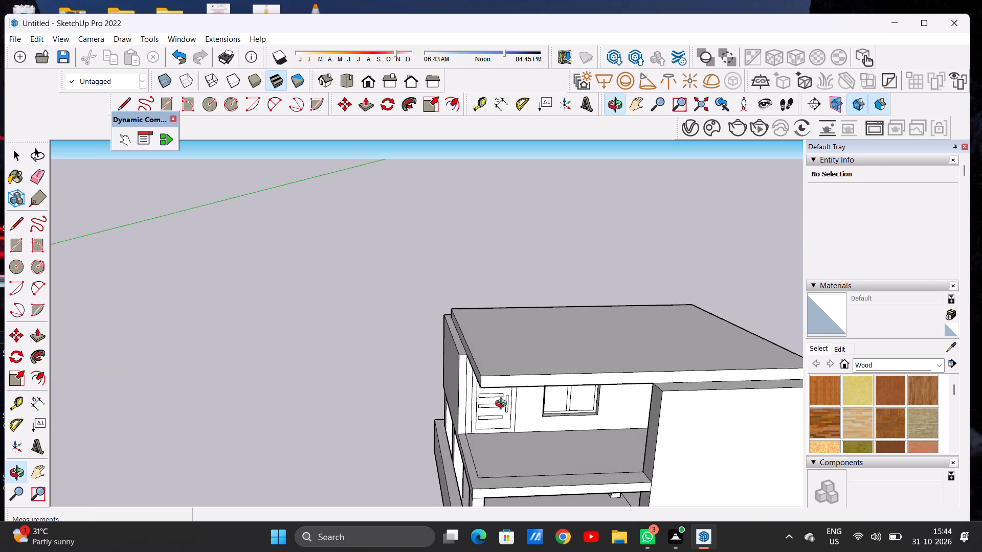
middle_click_drag(503, 405, 494, 374)
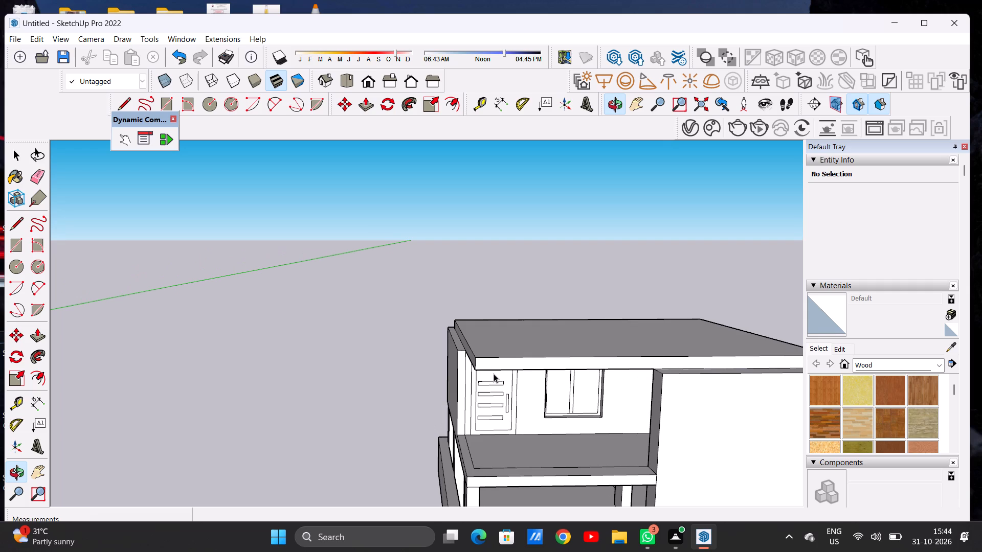
scroll(508, 387, "up", 5)
scroll(495, 360, "down", 6)
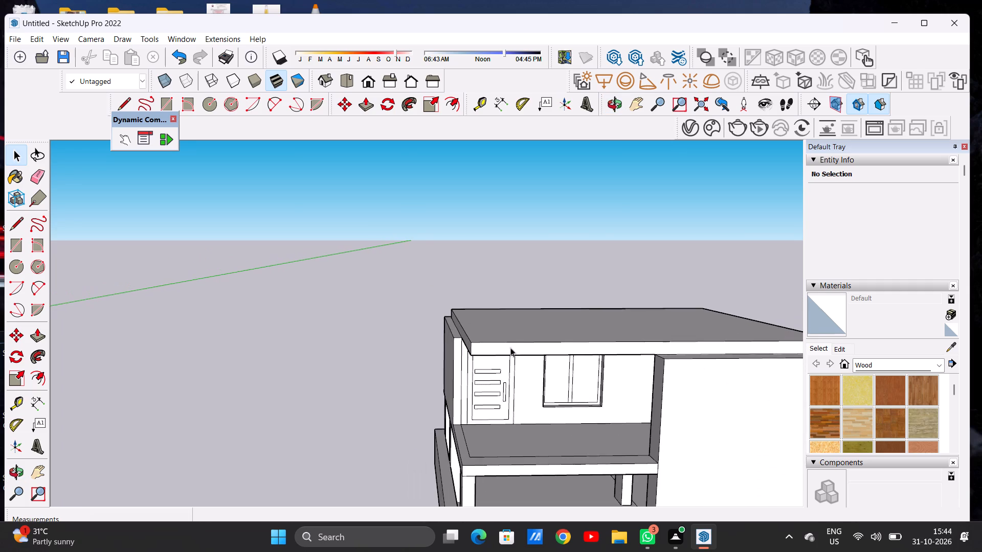
scroll(511, 339, "down", 9)
middle_click_drag(535, 368, 475, 340)
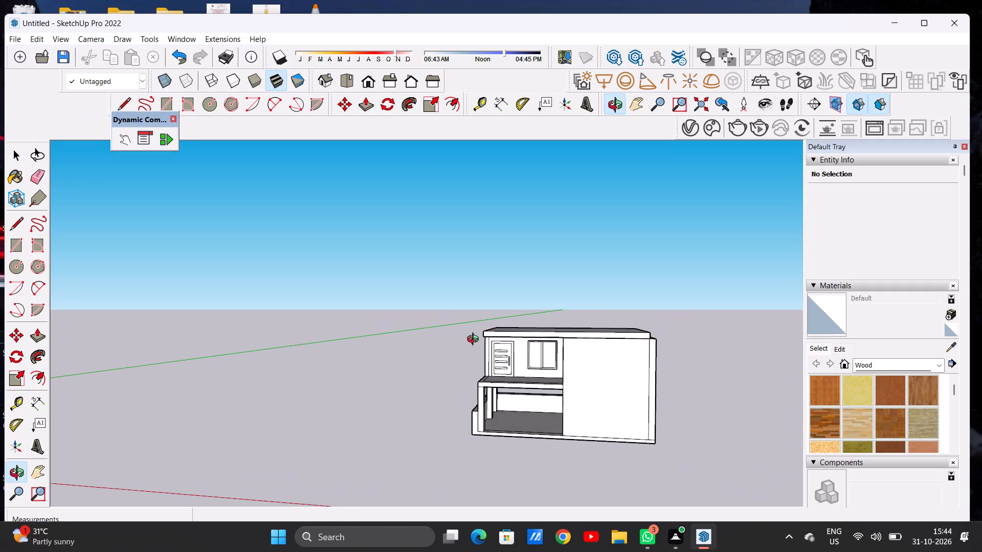
middle_click_drag(475, 340, 551, 373)
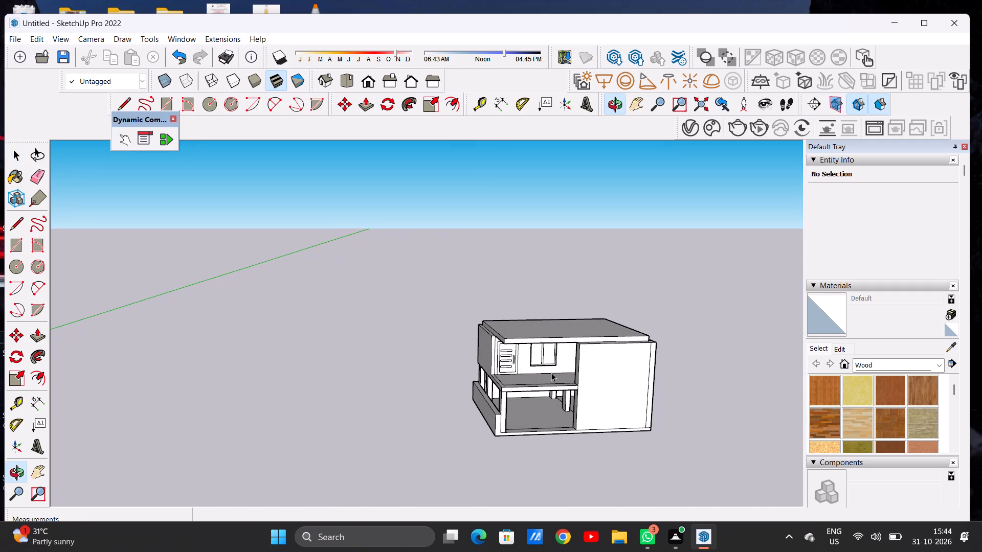
scroll(516, 362, "up", 4)
scroll(512, 357, "down", 1)
scroll(512, 357, "up", 2)
scroll(476, 316, "up", 7)
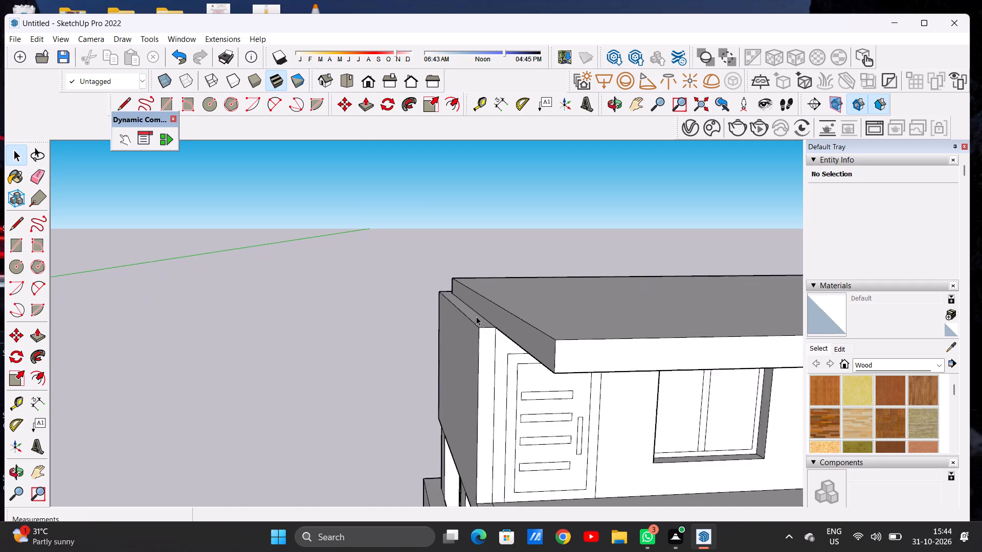
scroll(476, 316, "up", 4)
scroll(476, 331, "down", 6)
middle_click_drag(511, 364, 462, 327)
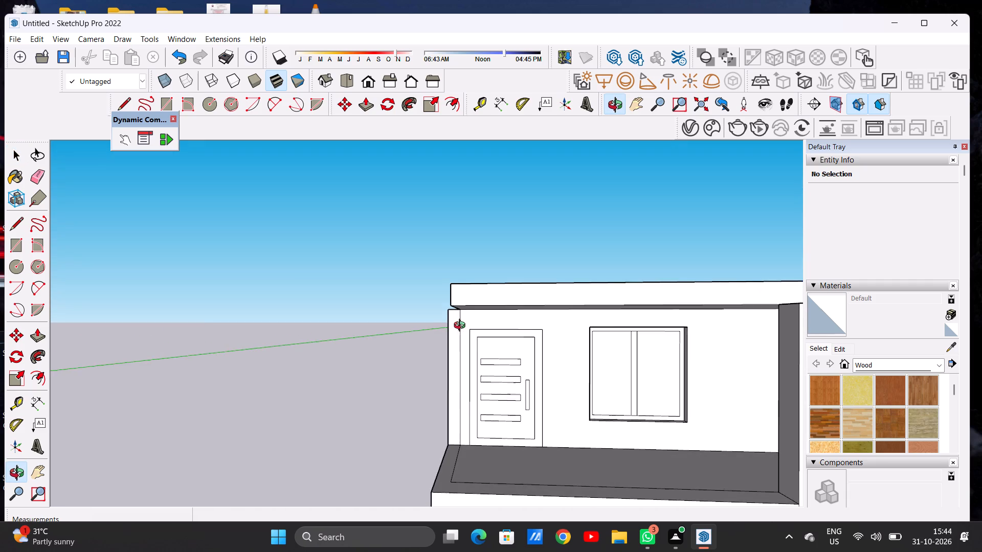
middle_click_drag(462, 327, 461, 334)
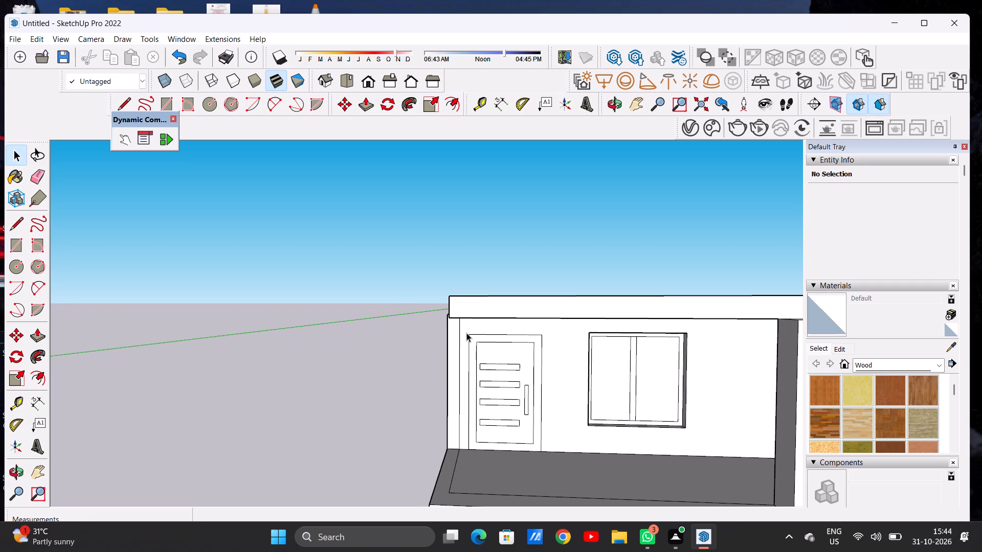
Draw a vertical line about 1' 2 13/16" long across the roof slab's side face, up from the side wall's inner top corner beside the door.
scroll(474, 328, "down", 10)
scroll(473, 316, "down", 16)
middle_click_drag(478, 329, 499, 365)
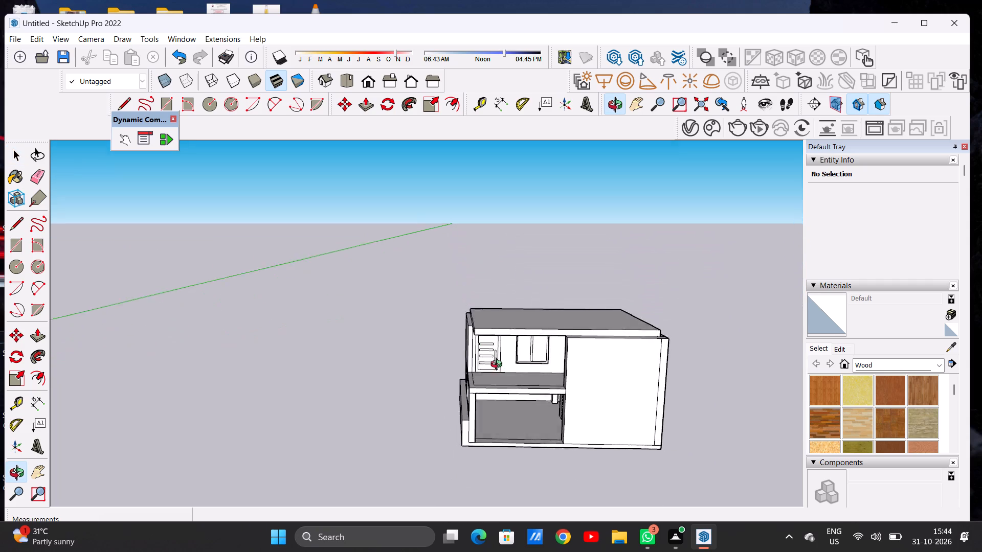
middle_click_drag(499, 365, 531, 390)
scroll(462, 338, "up", 13)
scroll(478, 317, "down", 1)
scroll(478, 317, "up", 1)
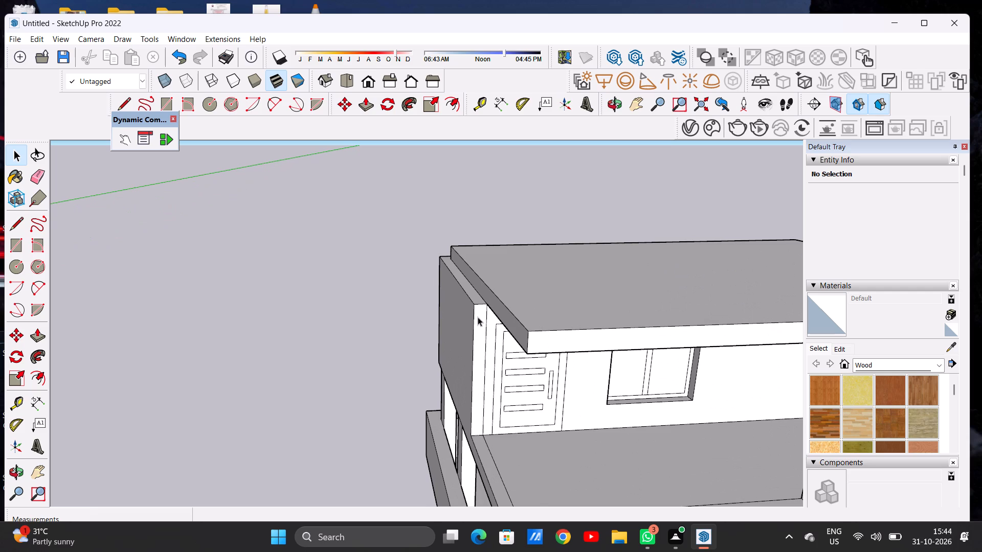
key("l")
scroll(492, 308, "up", 11)
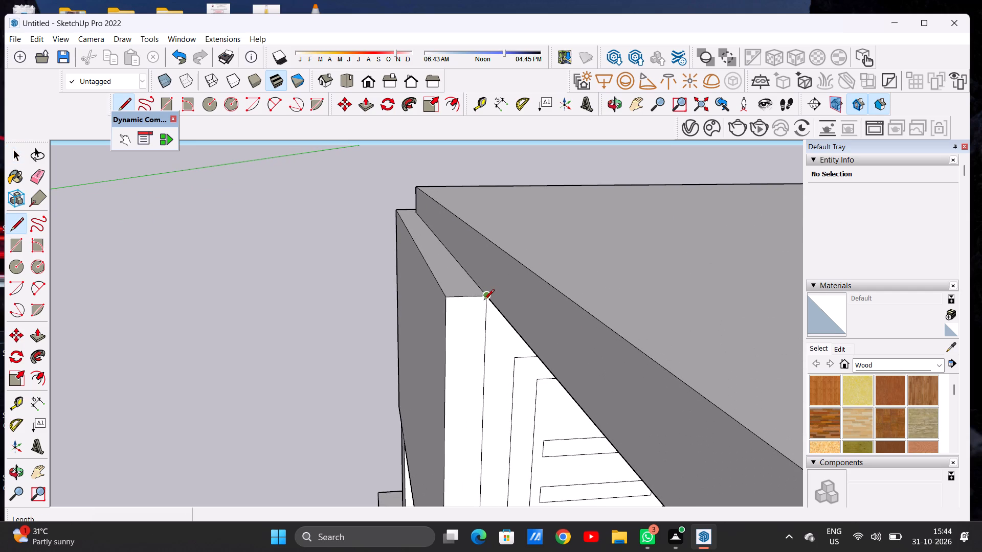
left_click(484, 300)
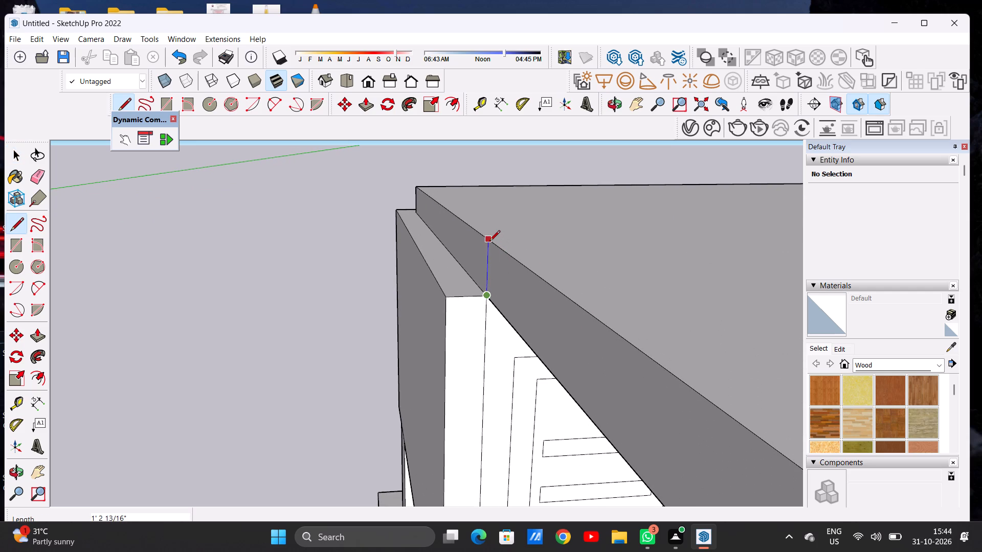
left_click(489, 242)
key("space")
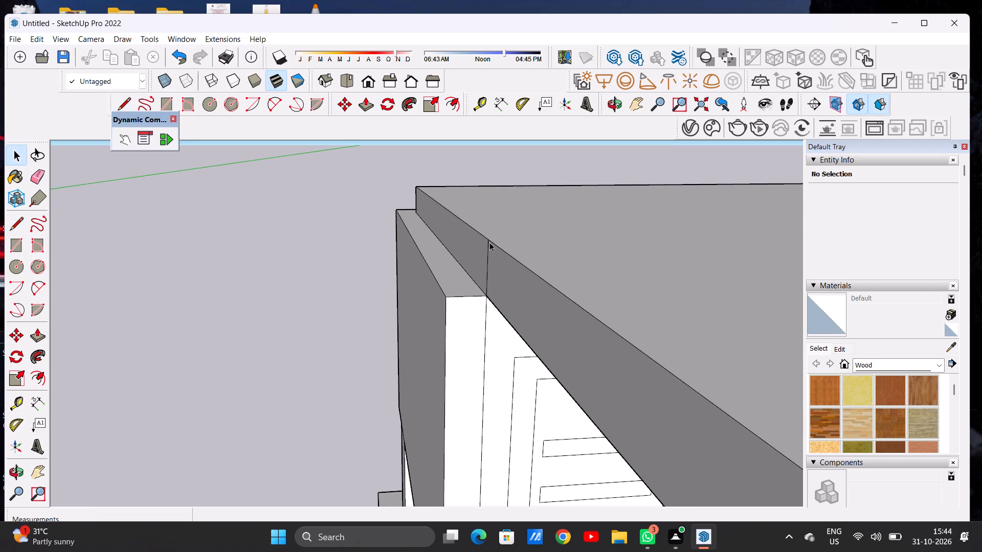
Push/Pull the front portion of the roof slab's split side face outward to align with the side wall's outer face.
type("P")
left_click(496, 263)
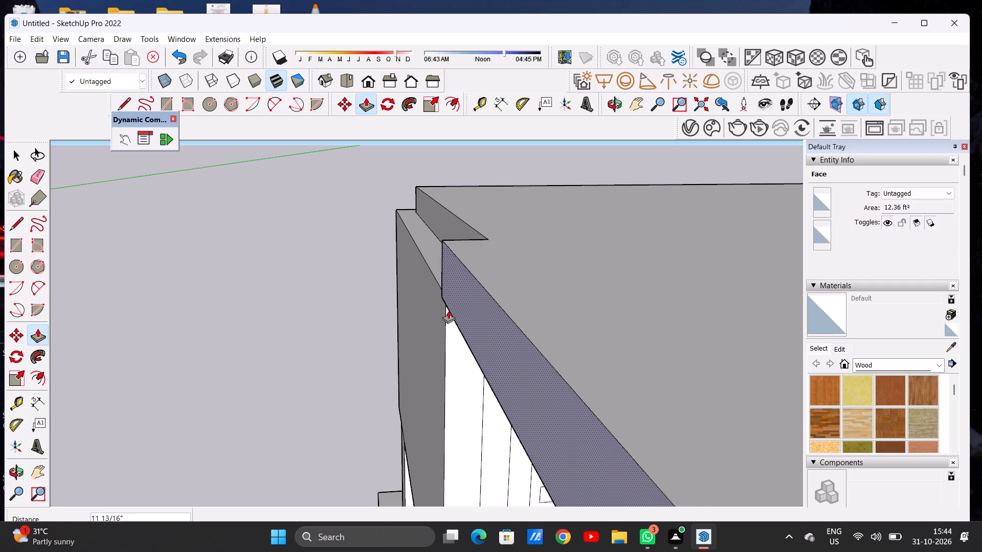
left_click(444, 365)
key("space")
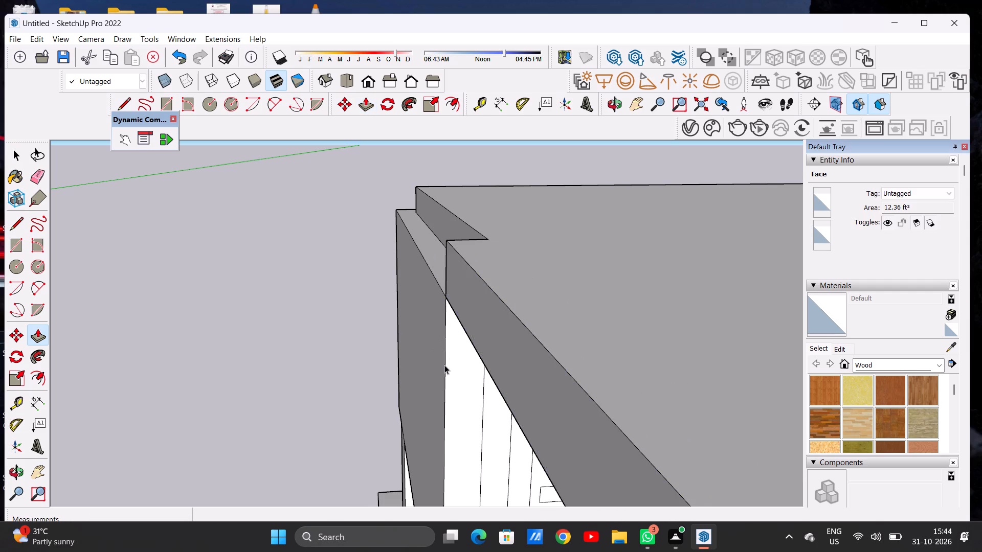
Examine the widened roof overhang above the slatted door and window from the front and the side.
scroll(461, 348, "down", 18)
middle_click_drag(528, 301, 448, 259)
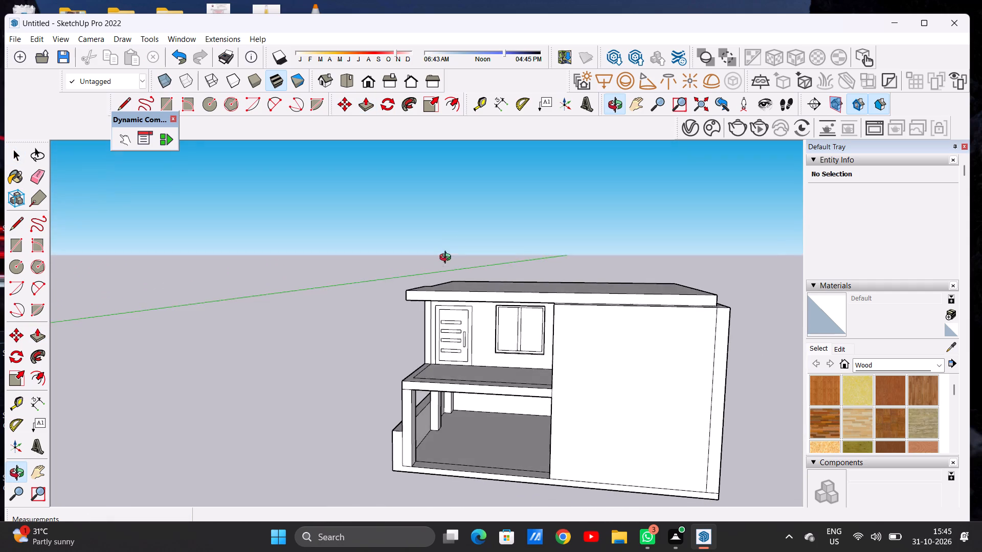
middle_click_drag(448, 259, 462, 254)
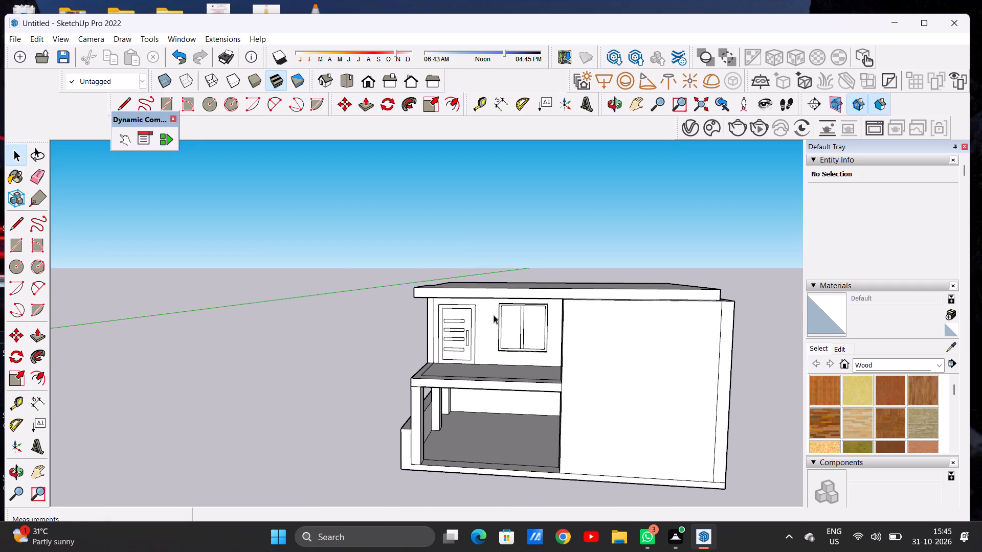
middle_click(499, 322)
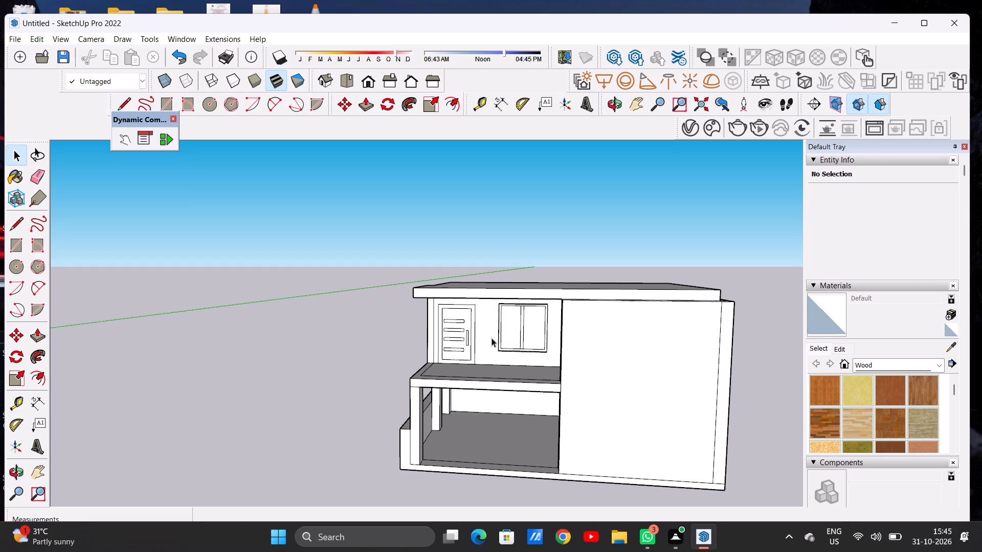
middle_click_drag(542, 333, 576, 336)
middle_click_drag(546, 357, 562, 356)
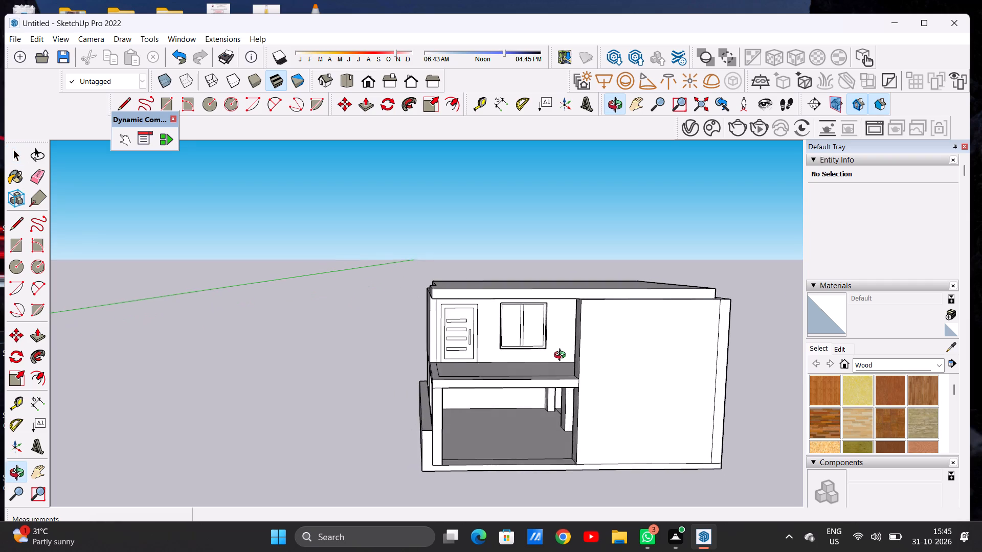
middle_click_drag(562, 356, 563, 356)
scroll(473, 353, "down", 8)
scroll(452, 317, "up", 6)
scroll(502, 360, "up", 7)
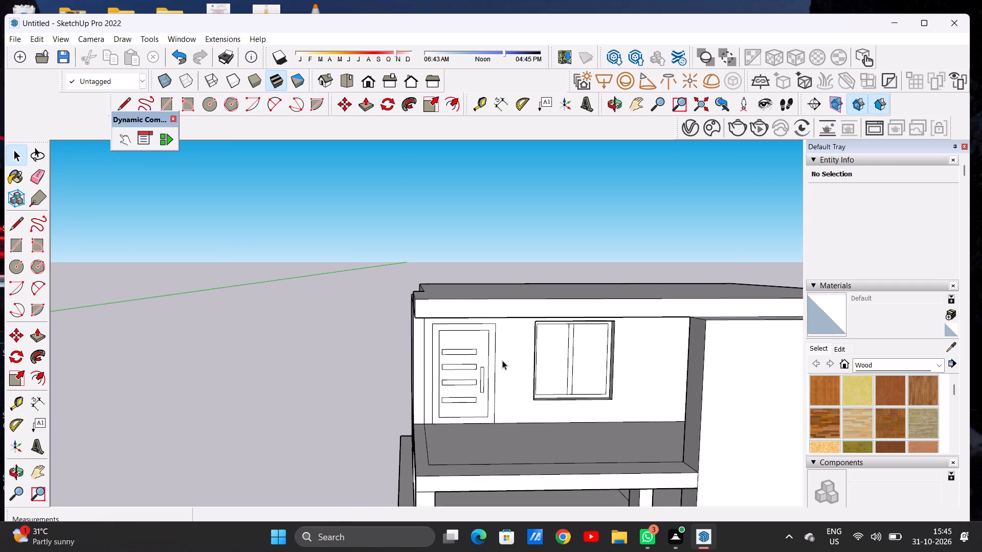
middle_click_drag(533, 362, 522, 357)
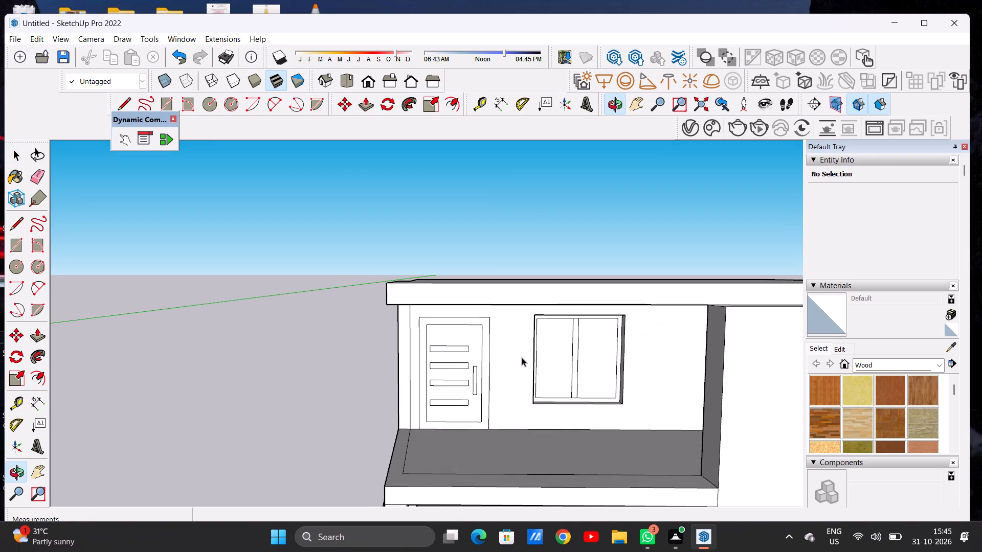
Examine the building's front, comparing the upper-storey door, window and balcony floor with the roof overhang and walled room.
scroll(522, 357, "down", 3)
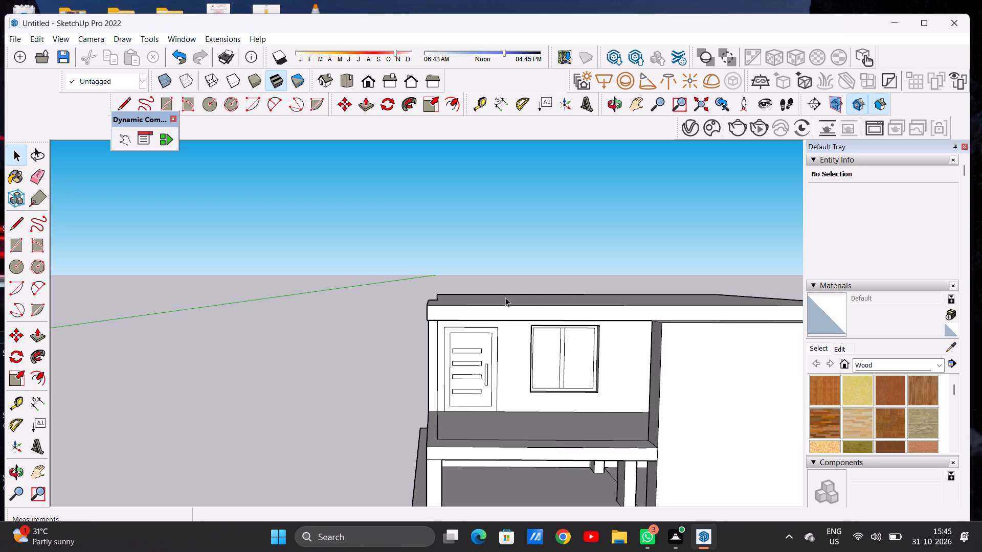
scroll(543, 369, "down", 3)
scroll(554, 347, "down", 19)
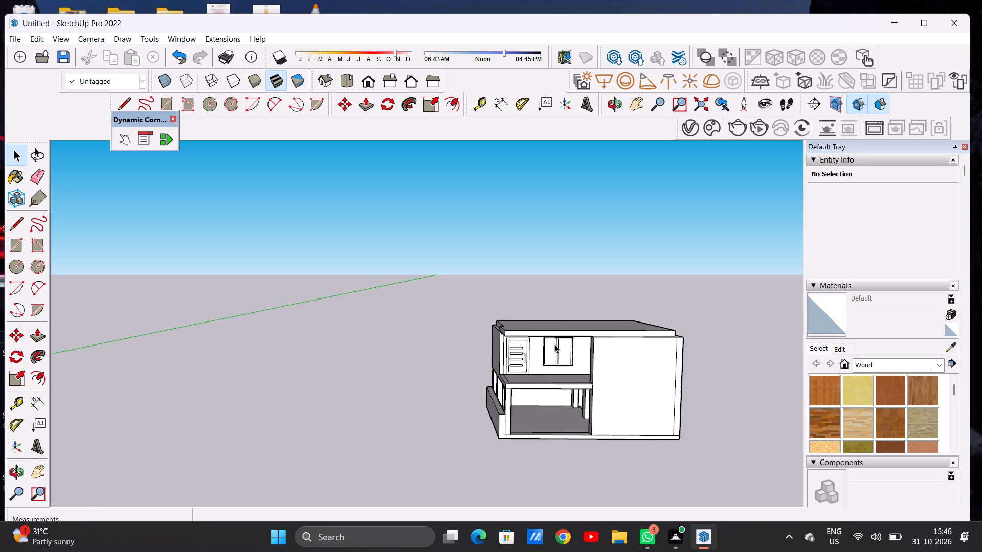
scroll(590, 384, "up", 3)
scroll(592, 387, "down", 1)
scroll(592, 387, "up", 1)
middle_click_drag(656, 385, 616, 371)
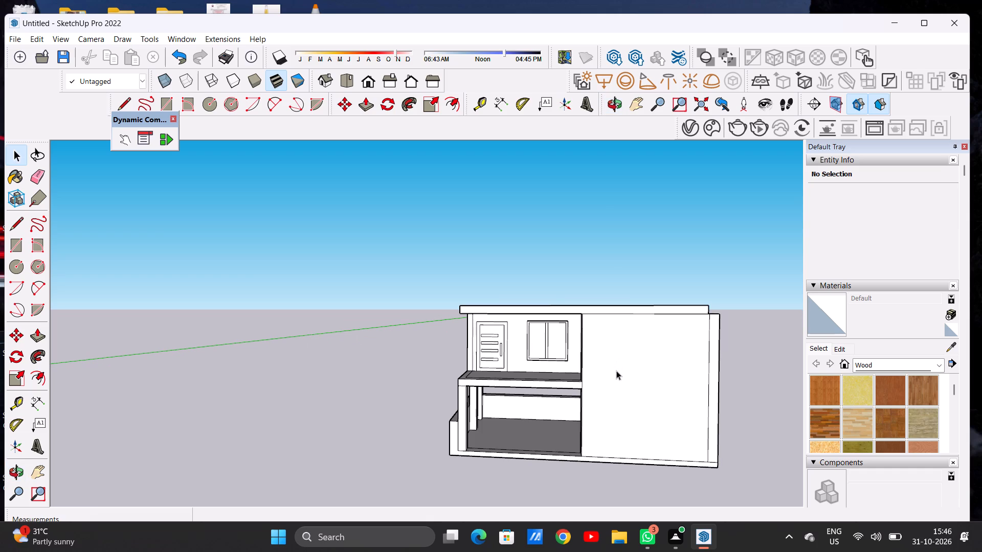
scroll(552, 338, "down", 9)
scroll(566, 349, "up", 11)
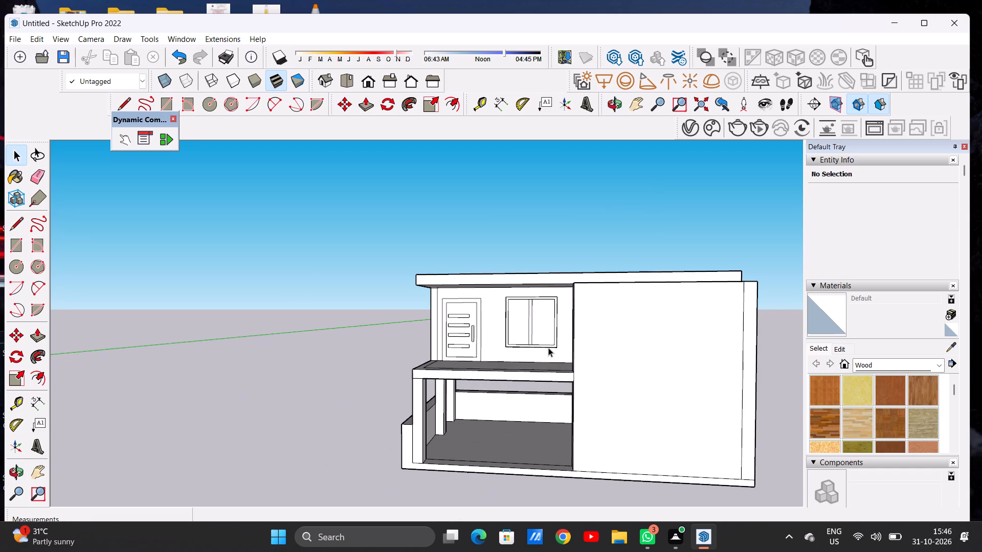
middle_click_drag(517, 348, 539, 353)
scroll(492, 340, "down", 5)
middle_click_drag(512, 341, 520, 337)
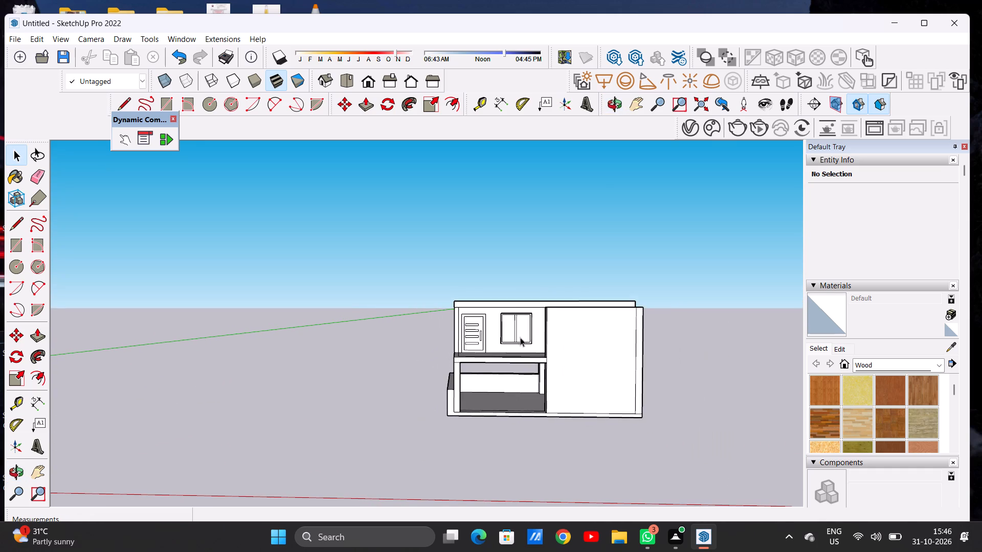
scroll(486, 324, "up", 6)
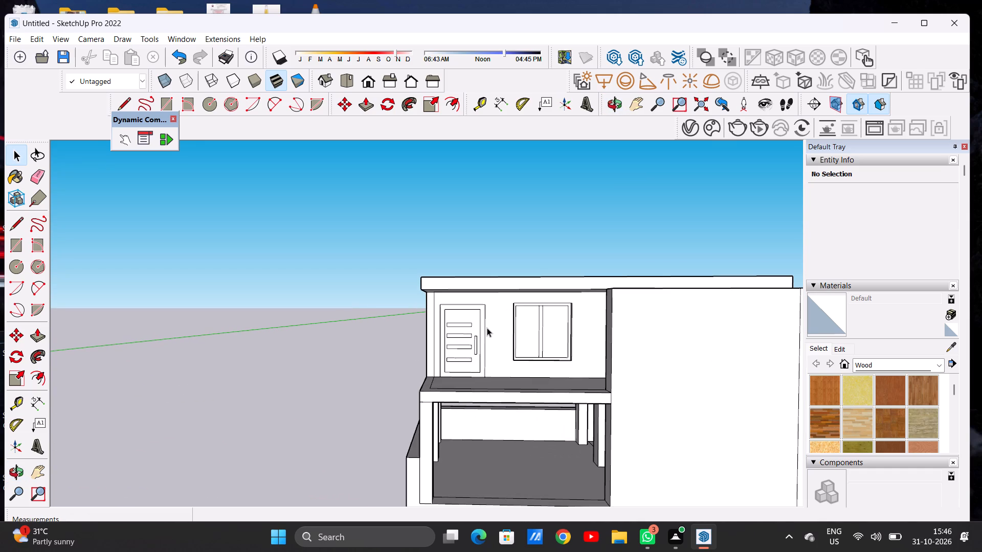
scroll(481, 329, "down", 3)
middle_click_drag(497, 335, 510, 365)
scroll(510, 365, "up", 9)
scroll(483, 359, "down", 6)
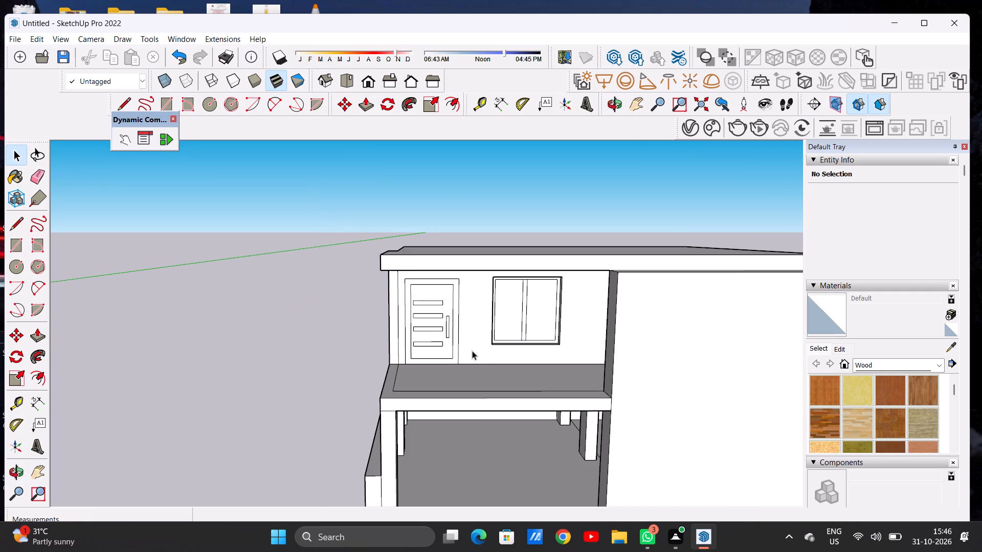
scroll(454, 329, "down", 3)
middle_click_drag(496, 363, 496, 359)
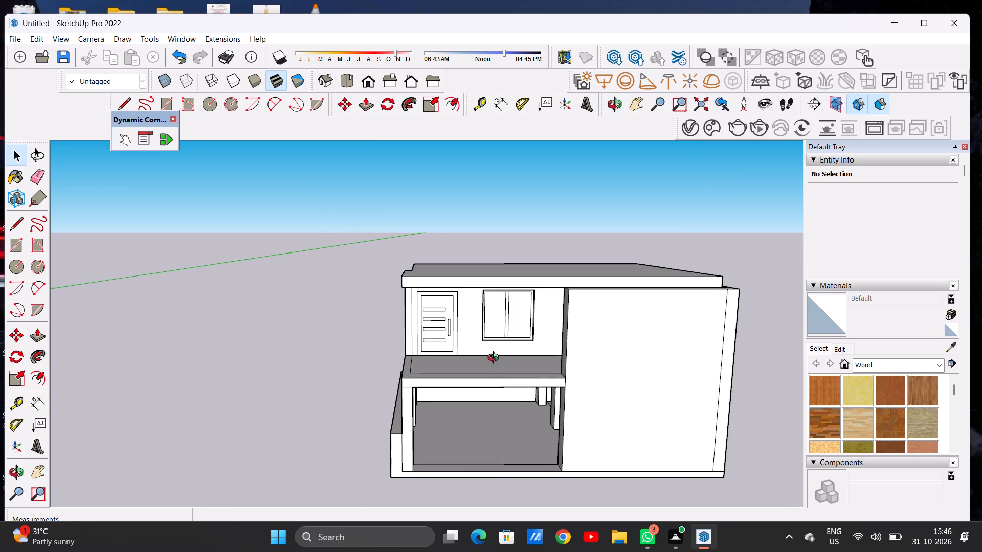
middle_click_drag(496, 359, 498, 336)
scroll(437, 353, "up", 4)
Push/Pull the L-shaped border strip along the balcony floor's front and open side upward about 11 9/16".
key("p")
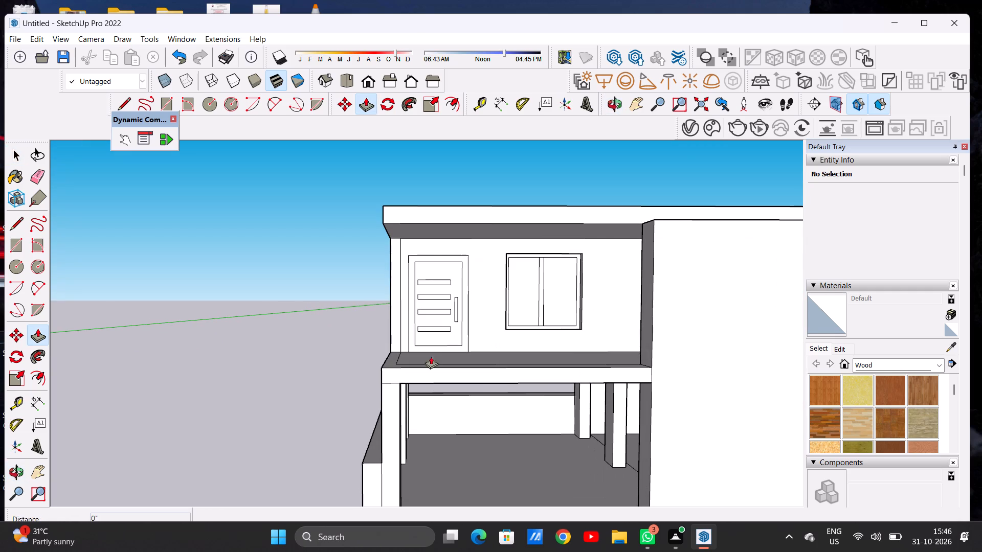
middle_click_drag(406, 343, 410, 402)
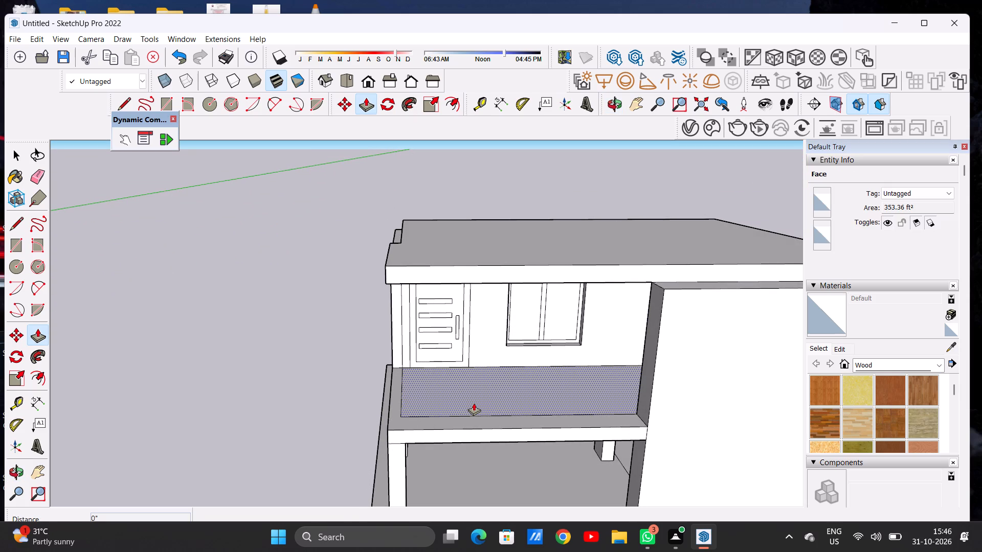
scroll(439, 422, "up", 4)
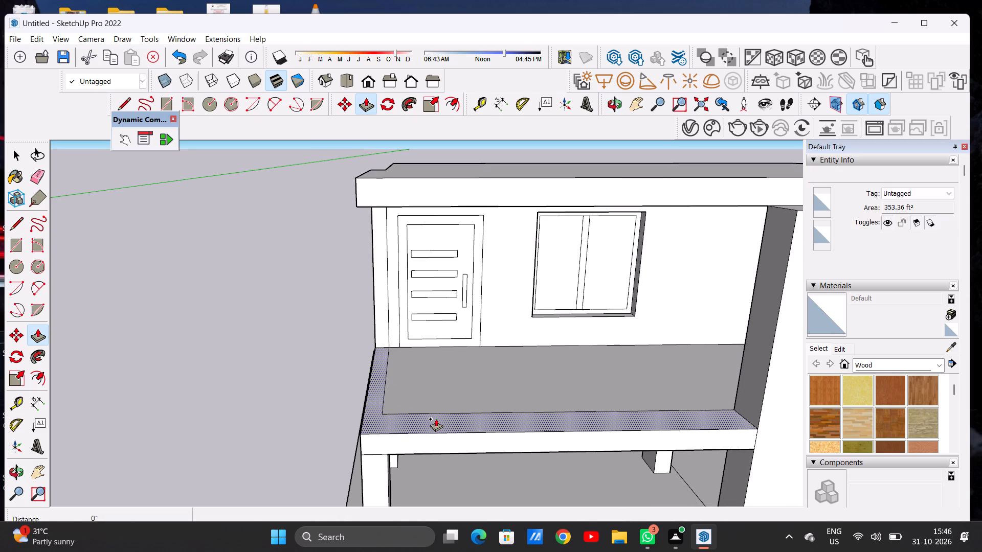
left_click(436, 419)
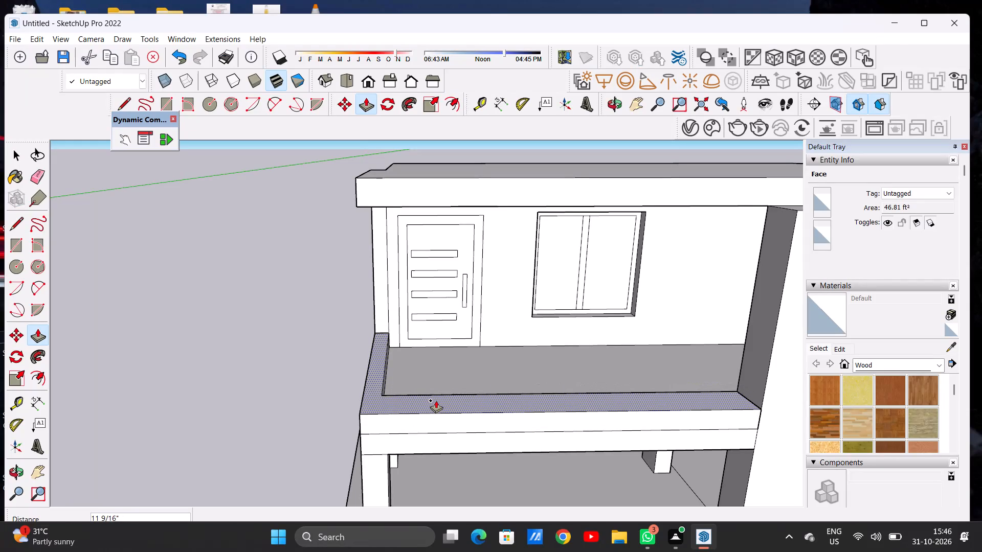
left_click(436, 400)
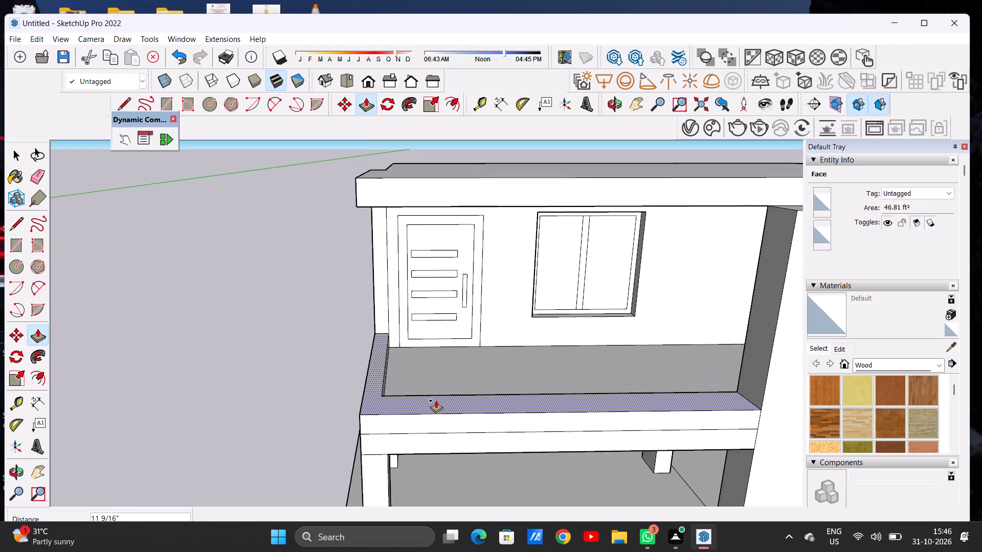
key("space")
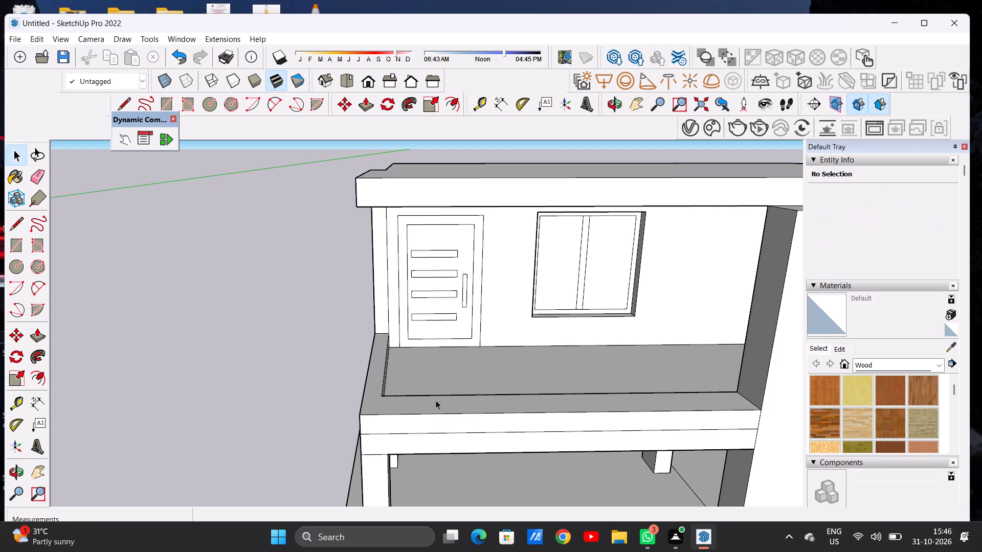
Draw a line about 18' 4 5/8" long across the raised balcony border's front top face, parallel to its front edge, ending at the walled room.
scroll(463, 374, "down", 8)
middle_click_drag(511, 399, 509, 359)
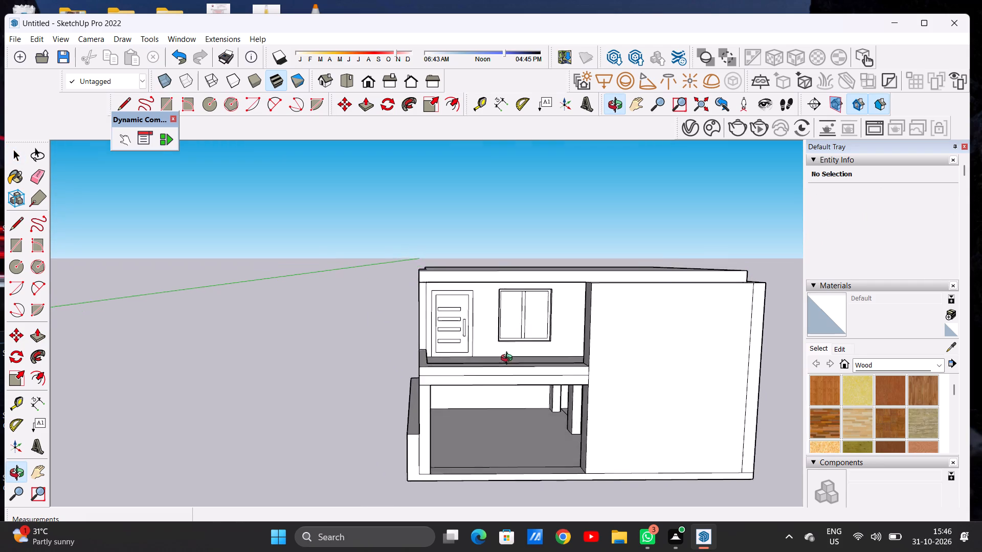
middle_click_drag(509, 359, 509, 360)
scroll(502, 367, "up", 7)
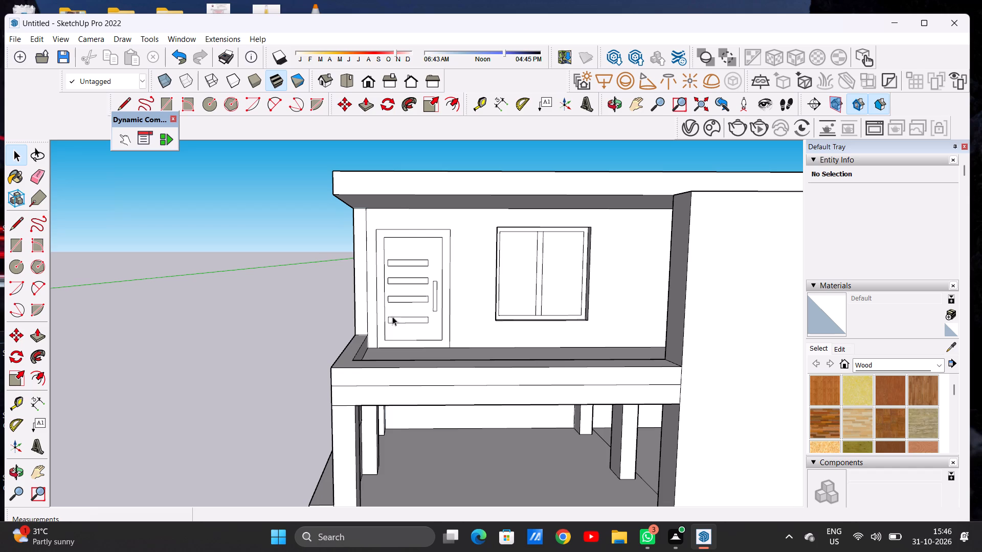
scroll(400, 307, "down", 2)
middle_click_drag(403, 330, 403, 428)
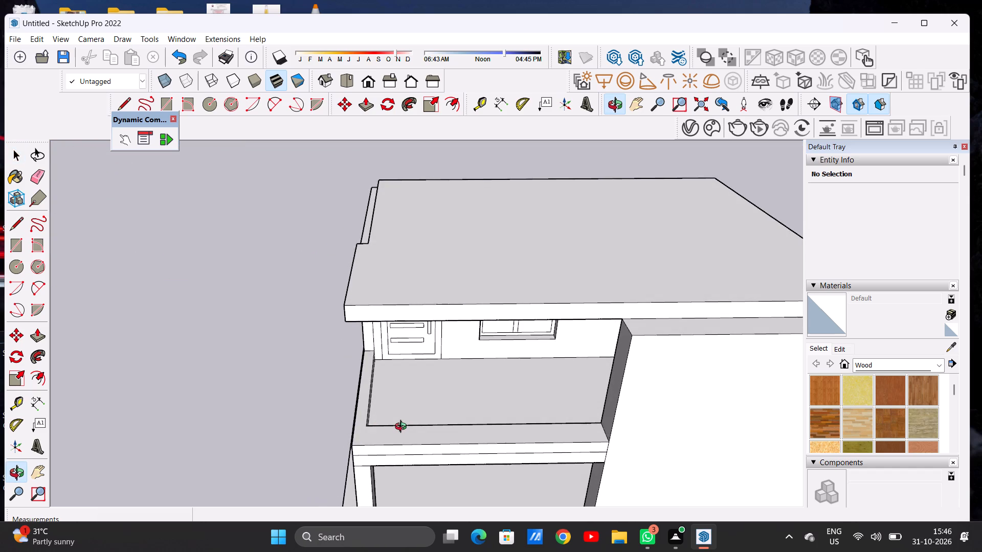
middle_click_drag(403, 428, 401, 411)
scroll(401, 411, "up", 4)
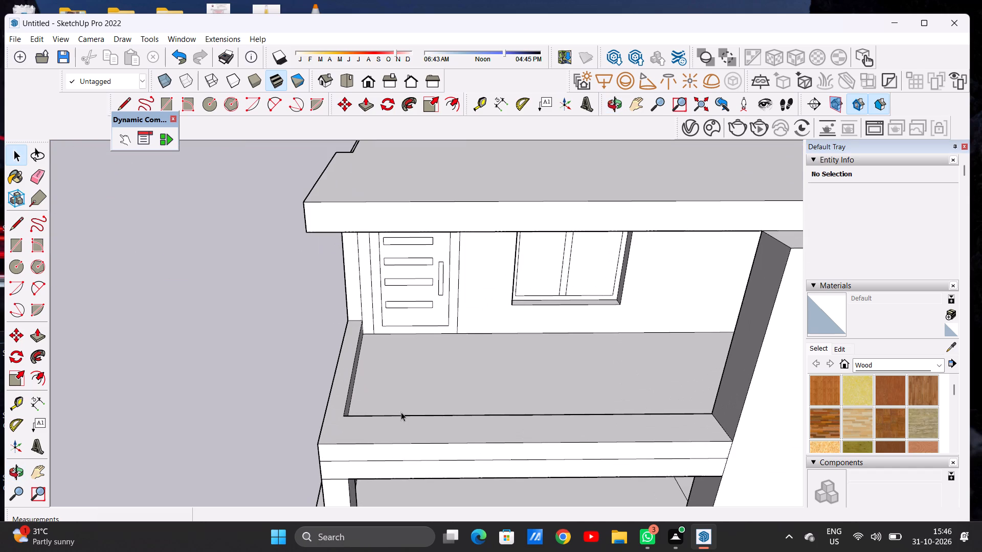
key("l")
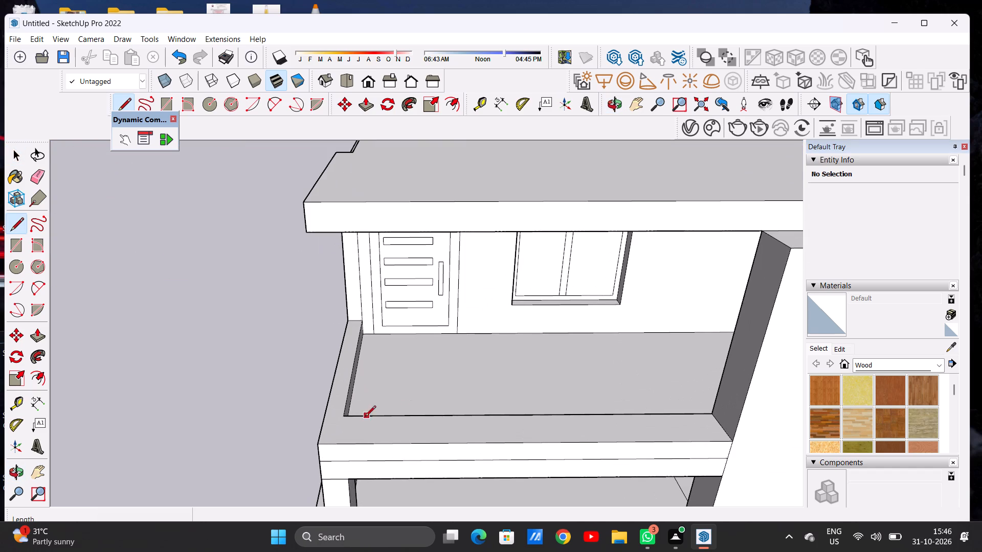
scroll(340, 399, "up", 4)
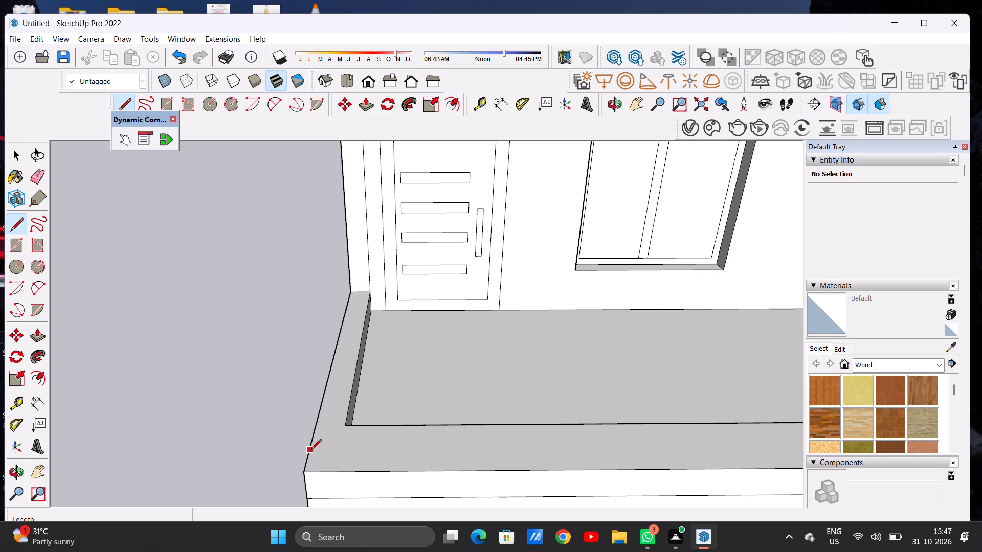
left_click(311, 450)
scroll(343, 427, "down", 4)
scroll(343, 427, "up", 1)
scroll(343, 427, "down", 3)
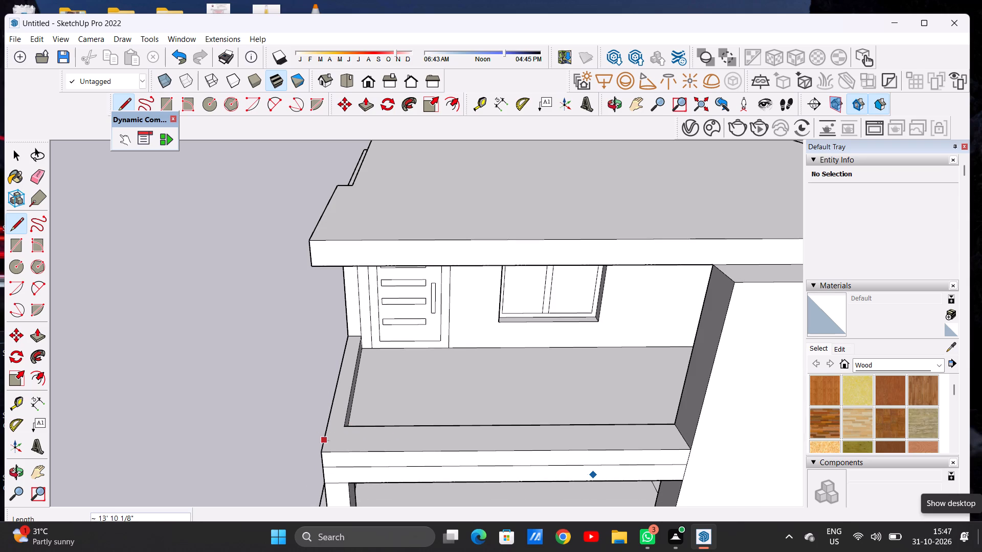
scroll(683, 443, "up", 7)
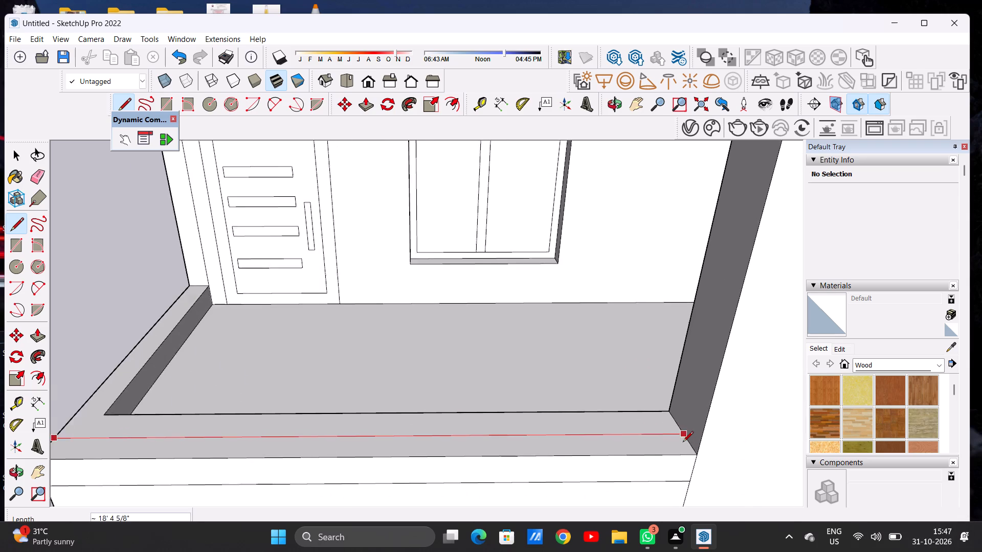
left_click(686, 432)
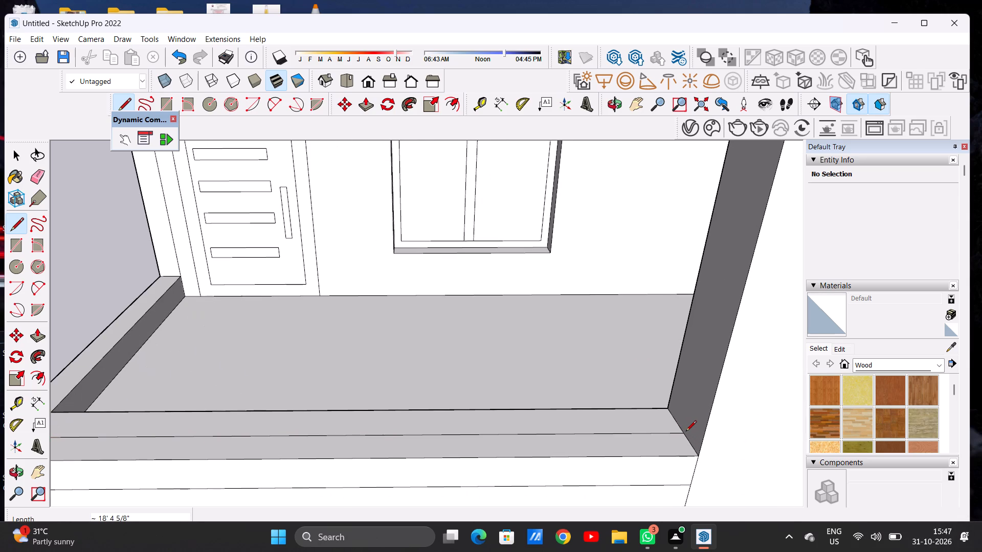
key("space")
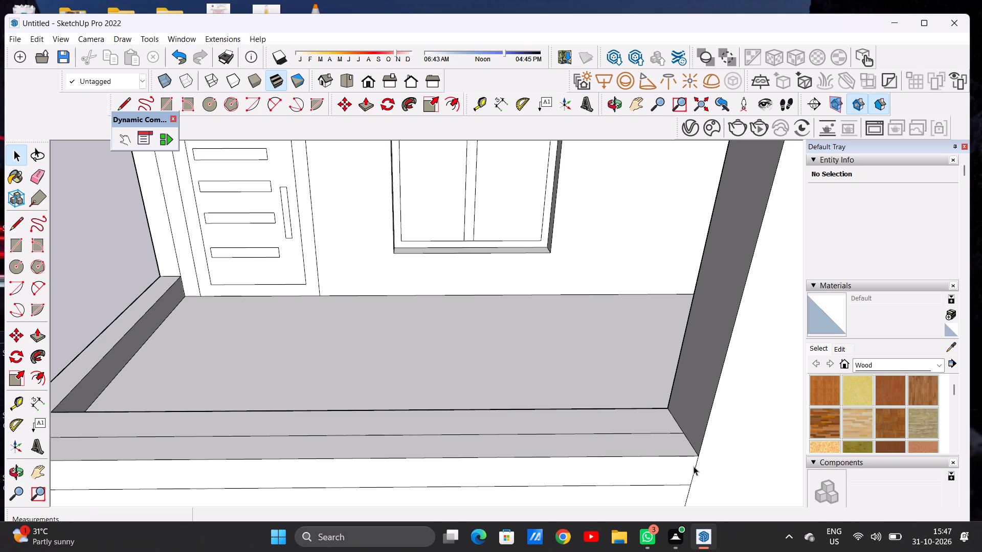
key("slash")
Push/Pull the inner L-shaped part of the balcony border's top upward about 4' 2 1/8" as a parapet, leaving the outer front strip as a ledge.
scroll(638, 421, "down", 6)
key("p")
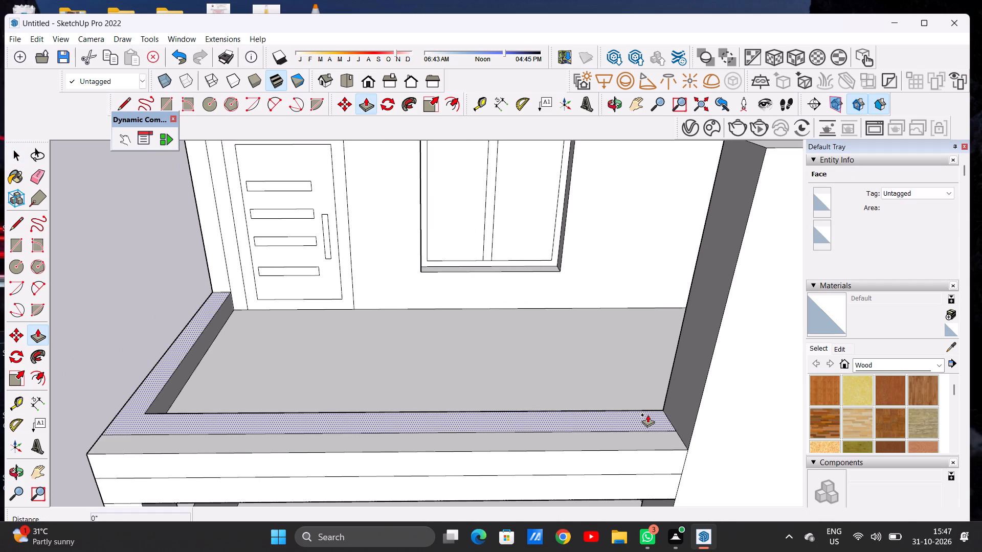
left_click(648, 415)
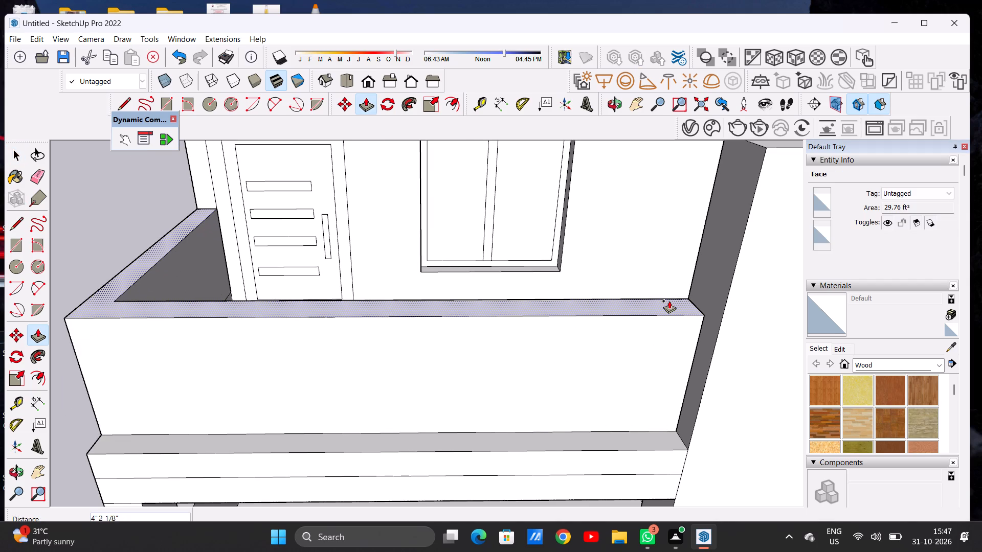
left_click(669, 301)
key("space")
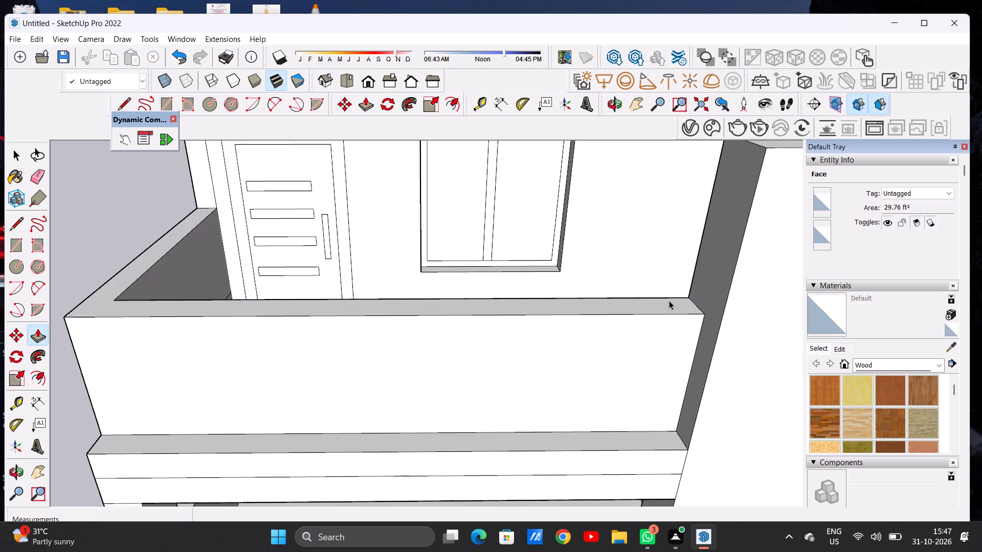
Lower the balcony parapet's L-shaped top face by about 10 1/16" with Push/Pull.
scroll(640, 375, "down", 13)
middle_click_drag(635, 383, 611, 331)
scroll(437, 357, "down", 5)
scroll(499, 352, "up", 1)
scroll(499, 352, "down", 1)
scroll(499, 352, "up", 2)
middle_click_drag(534, 353, 539, 314)
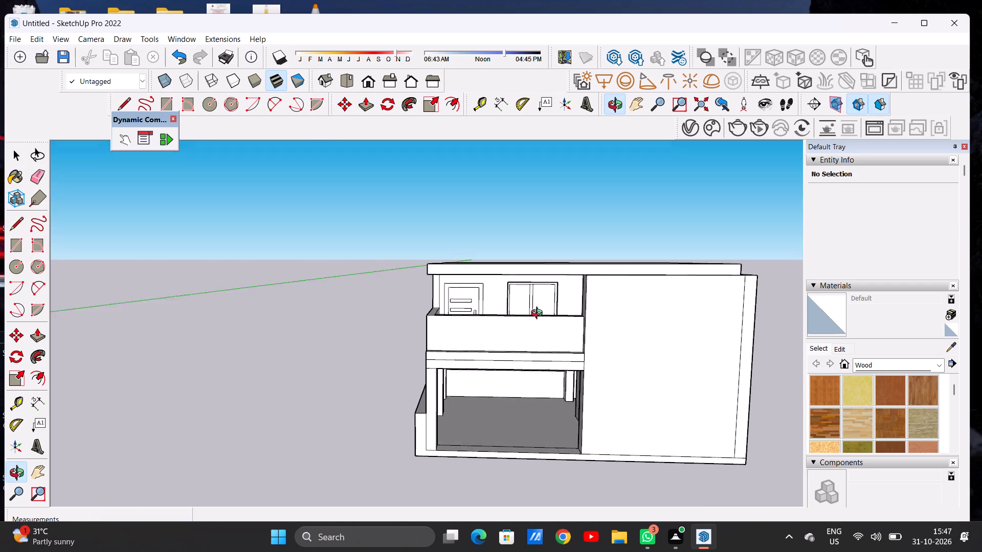
middle_click_drag(539, 314, 546, 325)
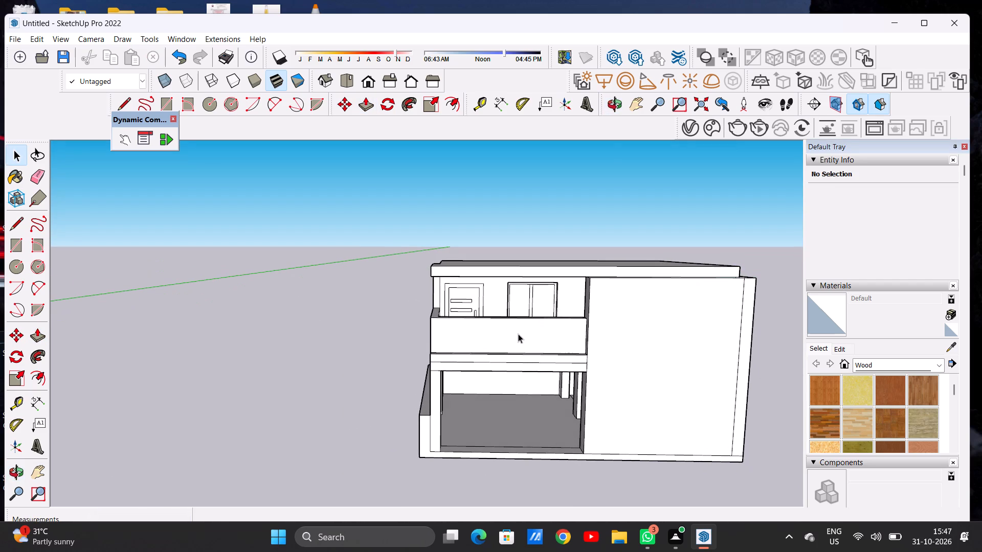
middle_click_drag(518, 334, 581, 380)
scroll(453, 321, "up", 12)
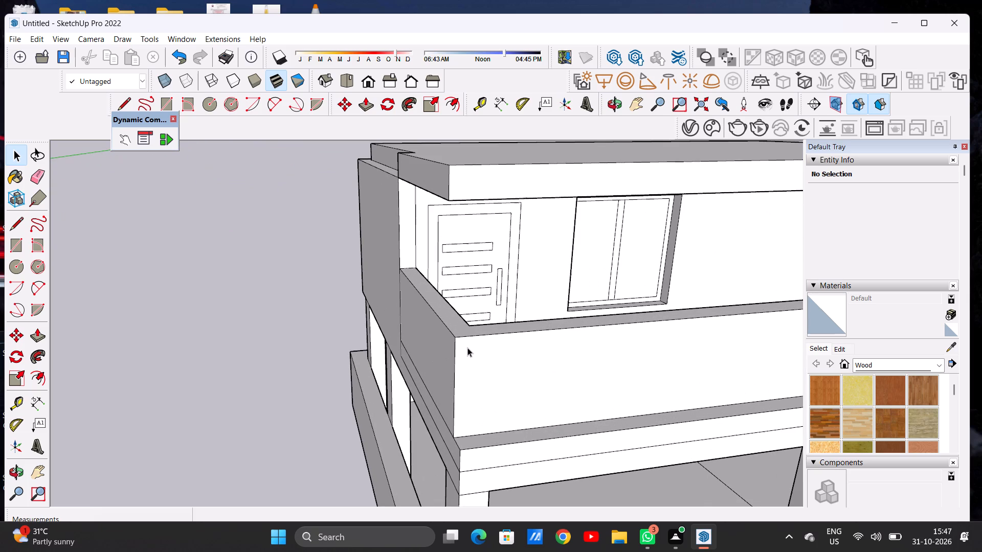
key("p")
scroll(461, 321, "up", 6)
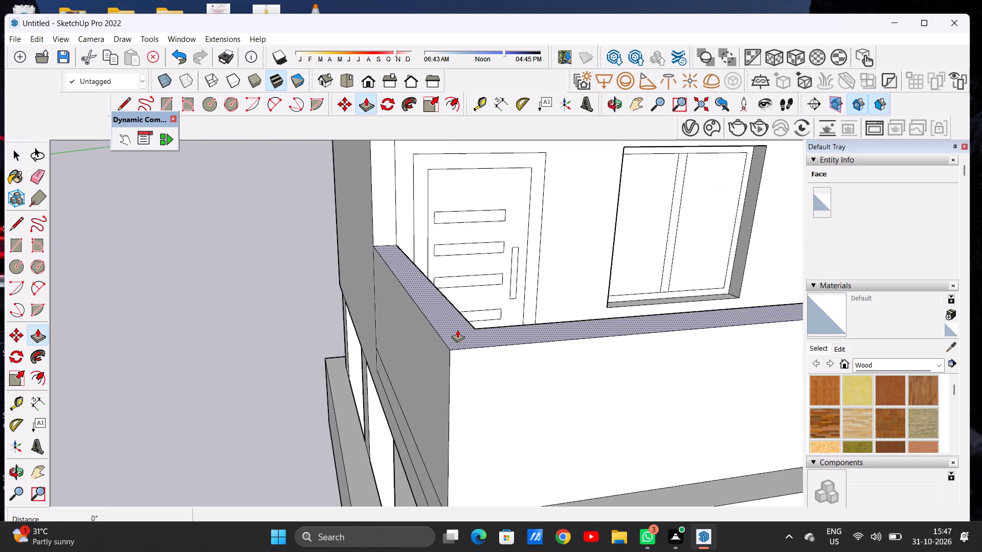
left_click(457, 330)
left_click(457, 364)
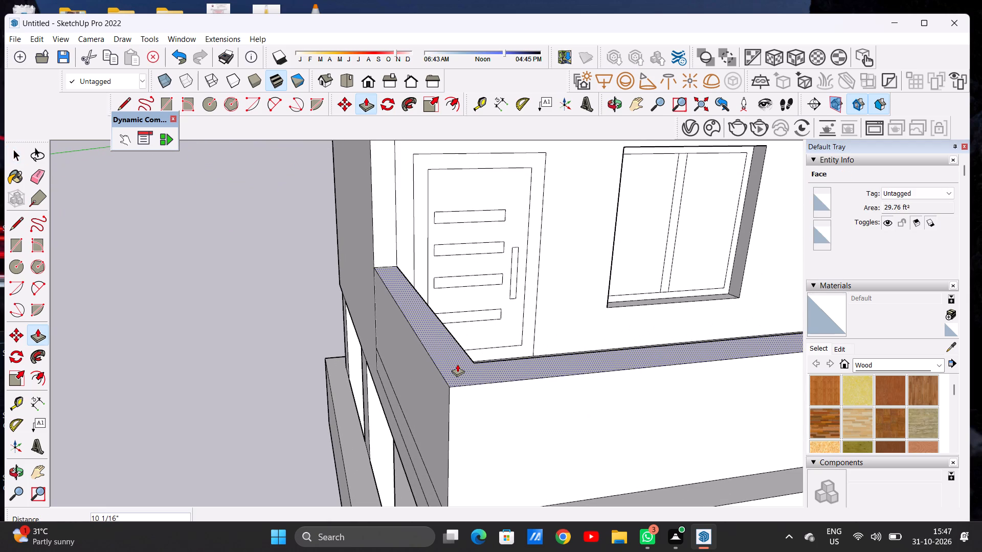
key("space")
Examine the balcony parapet's height against the slatted door and window from the front.
scroll(452, 384, "down", 18)
middle_click_drag(517, 382, 485, 354)
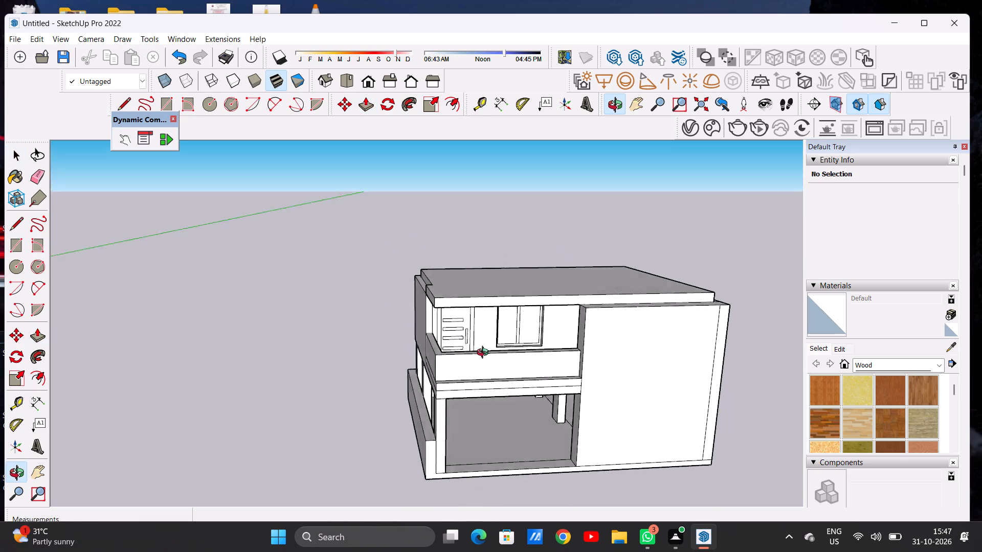
middle_click_drag(485, 354, 448, 327)
scroll(457, 348, "up", 7)
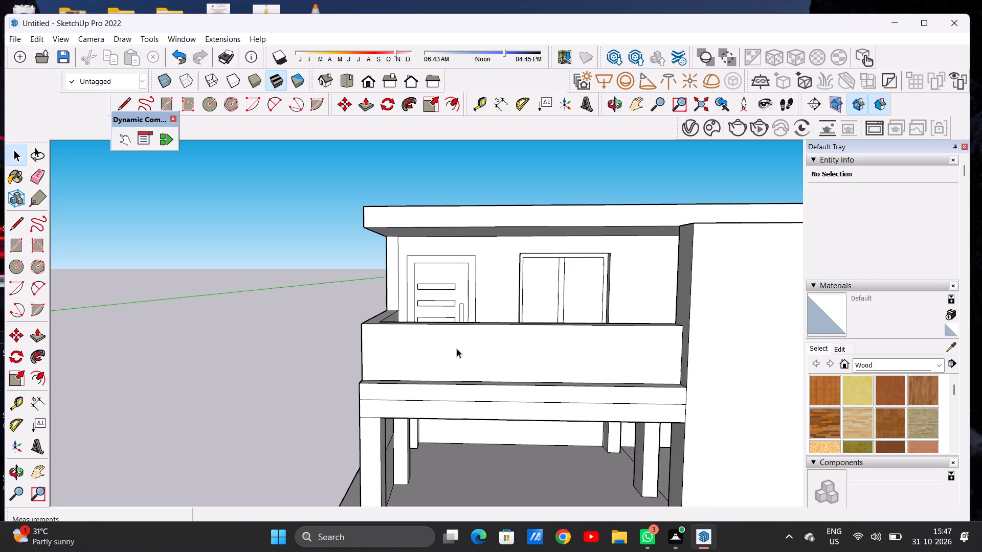
Examine the balcony parapet's proportions against the rest of the building from the front.
scroll(457, 349, "down", 10)
middle_click_drag(458, 362, 460, 349)
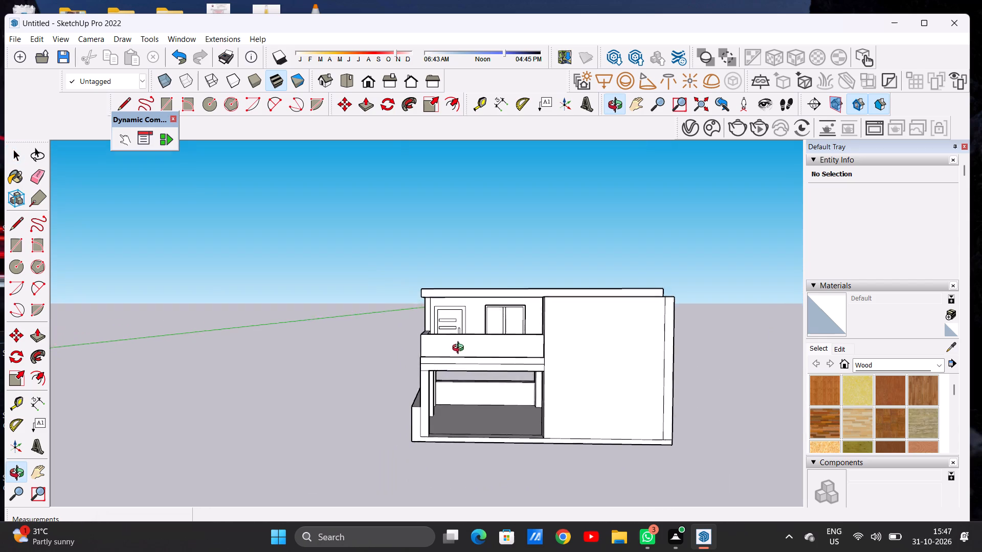
middle_click_drag(460, 349, 461, 351)
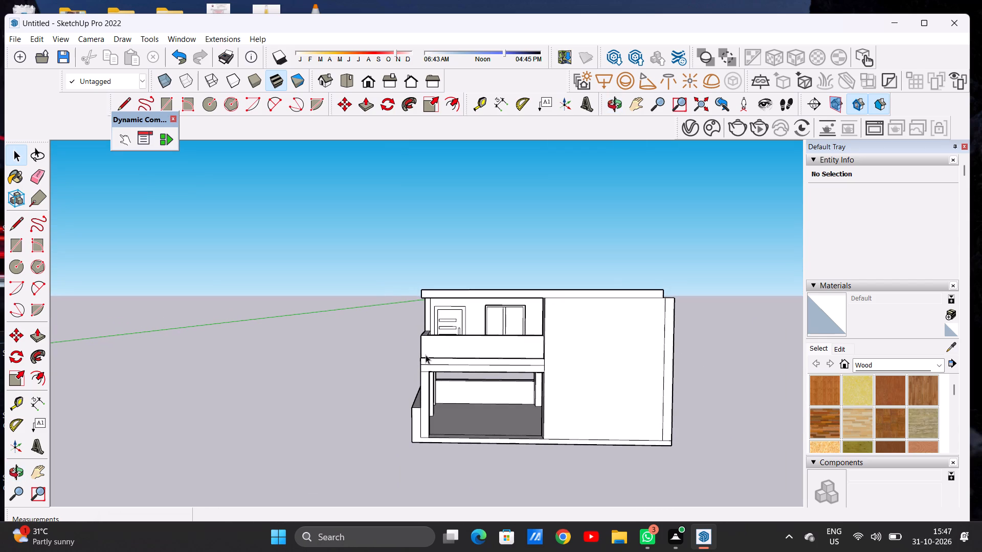
scroll(428, 350, "down", 6)
scroll(452, 347, "up", 7)
scroll(441, 347, "down", 1)
scroll(441, 347, "up", 3)
middle_click_drag(443, 349, 485, 349)
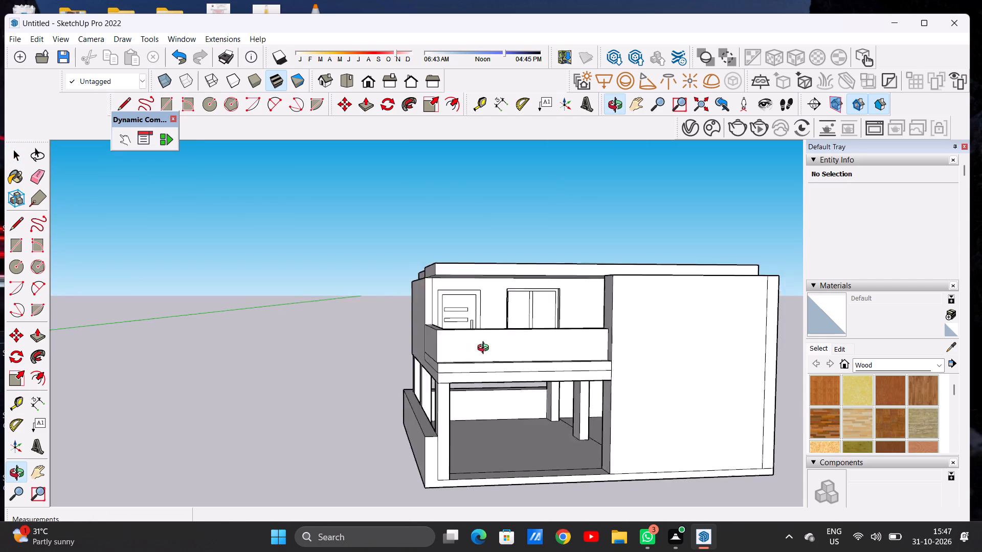
middle_click_drag(485, 349, 461, 347)
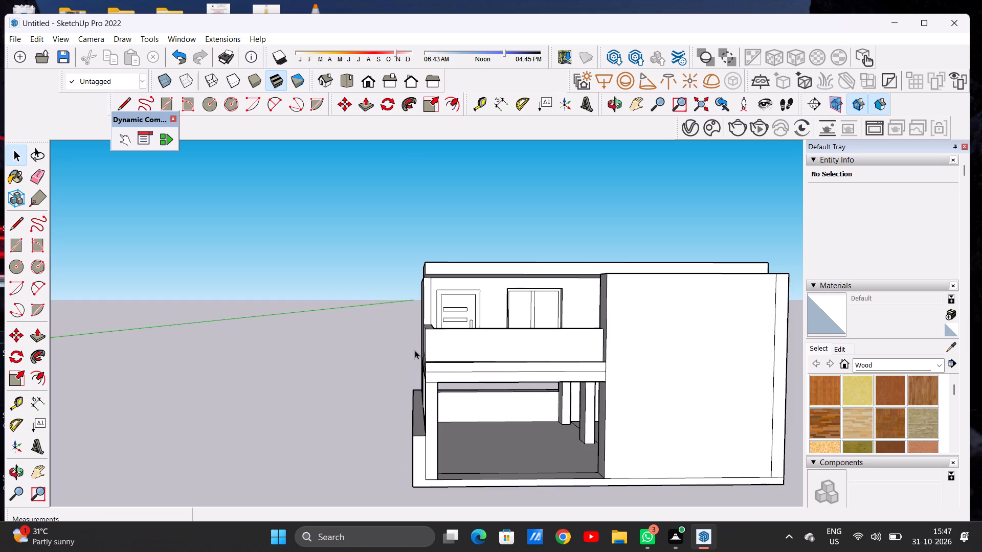
scroll(401, 356, "down", 10)
scroll(454, 348, "up", 6)
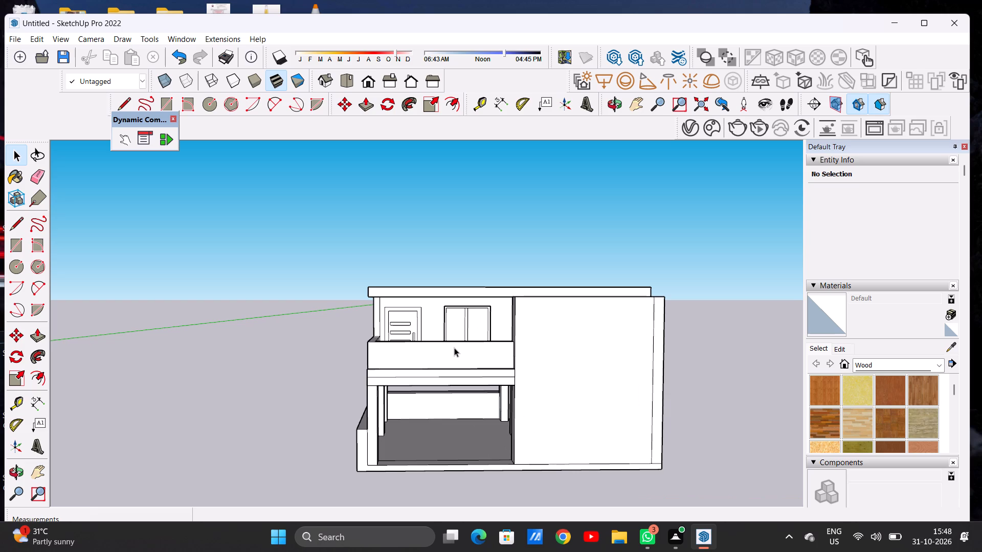
Undo the lowering and the original raising of the balcony's L-shaped parapet.
key("ctrl+z")
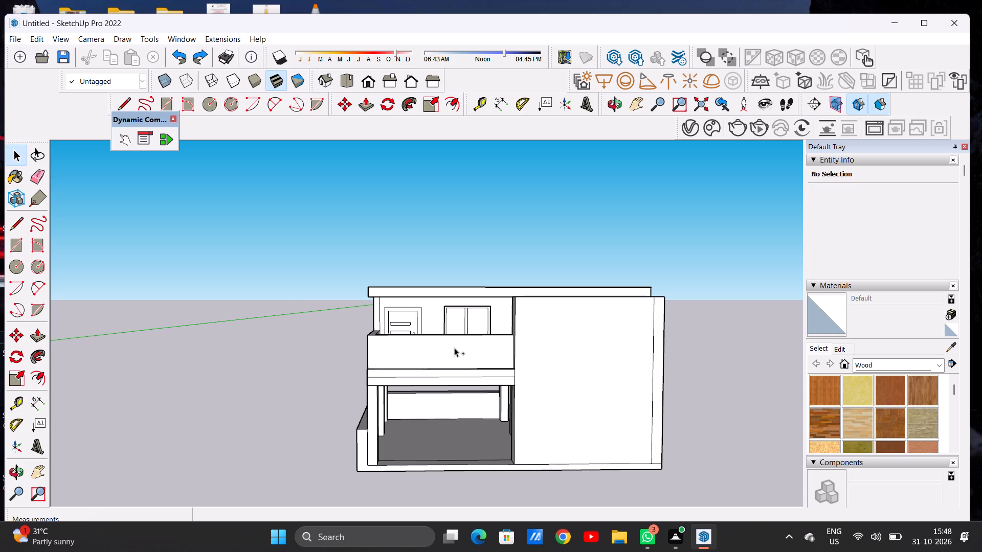
key("ctrl+z")
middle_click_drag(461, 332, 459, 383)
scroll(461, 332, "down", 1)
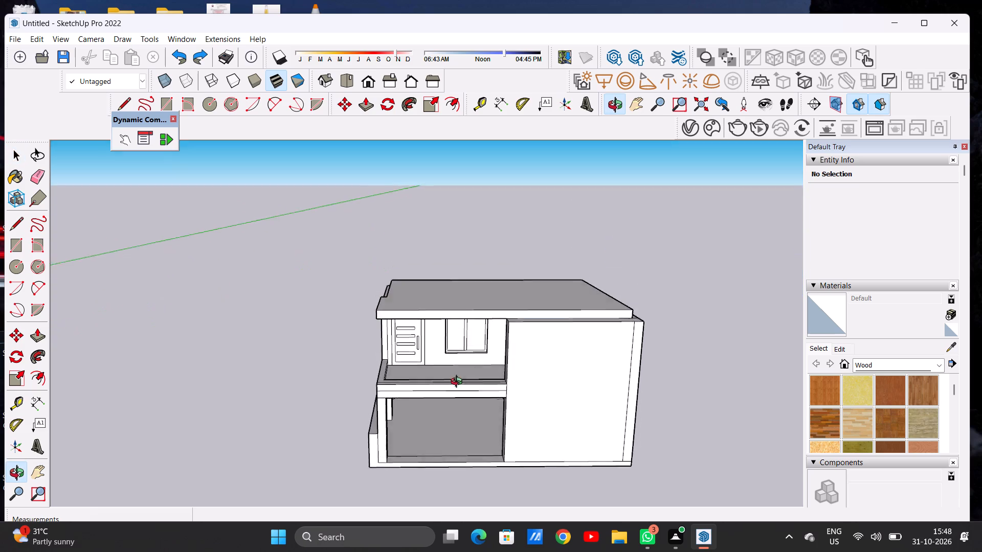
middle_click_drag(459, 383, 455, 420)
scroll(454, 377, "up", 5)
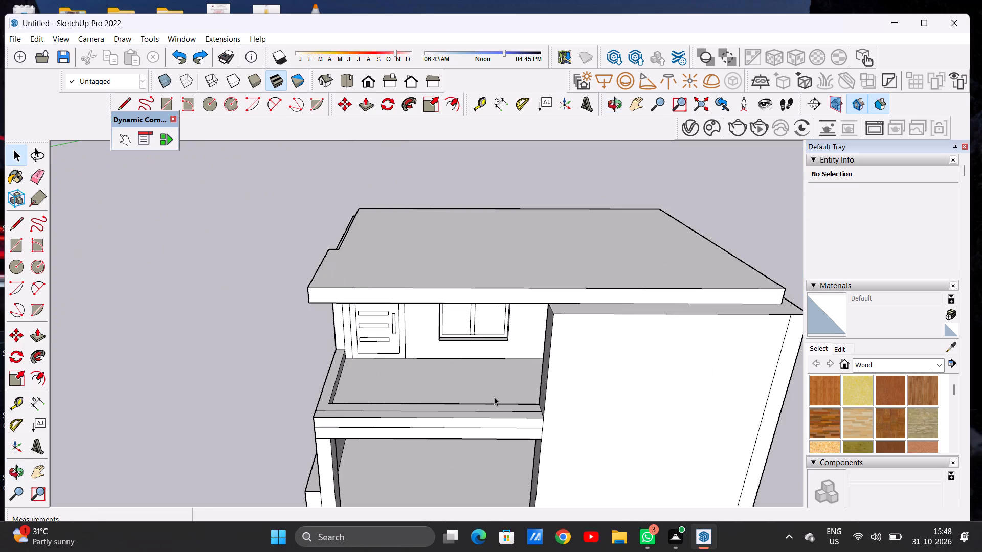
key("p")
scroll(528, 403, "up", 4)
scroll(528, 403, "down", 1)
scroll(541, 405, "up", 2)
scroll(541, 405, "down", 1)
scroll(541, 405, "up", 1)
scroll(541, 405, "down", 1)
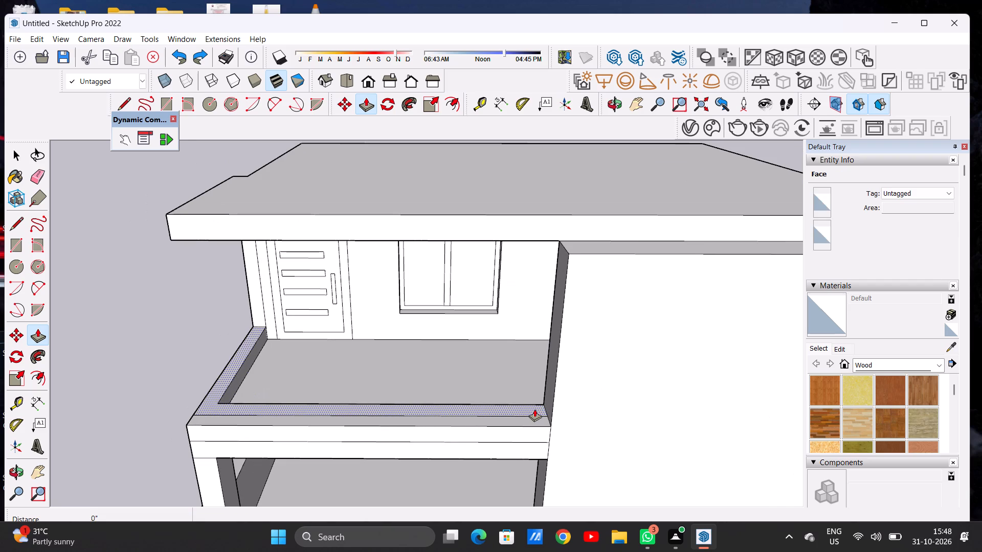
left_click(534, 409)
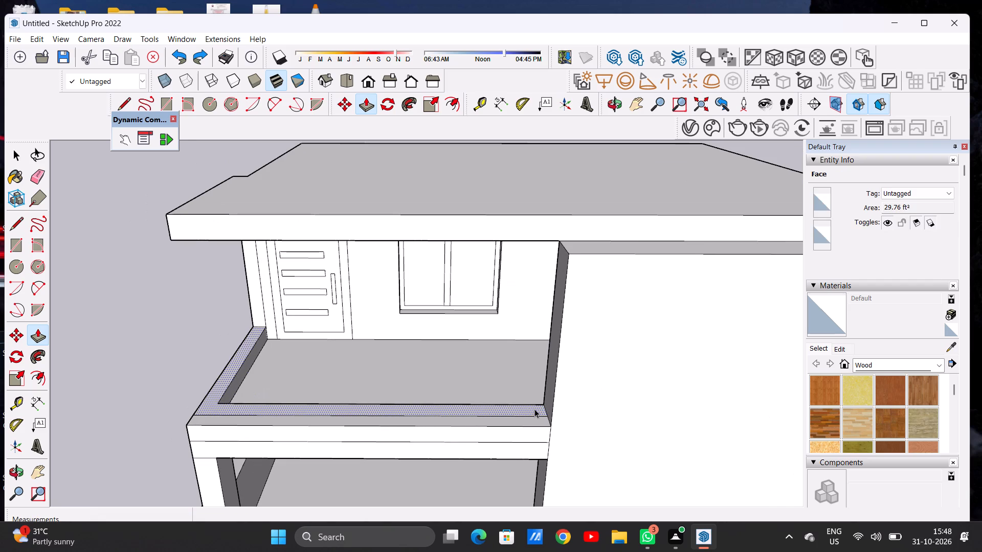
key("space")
Draw two lines from the balcony border's inner front corner, about 10 3/4" to the outer side edge and forward to the strip line, outlining a corner post.
scroll(547, 375, "down", 8)
middle_click_drag(461, 381, 463, 430)
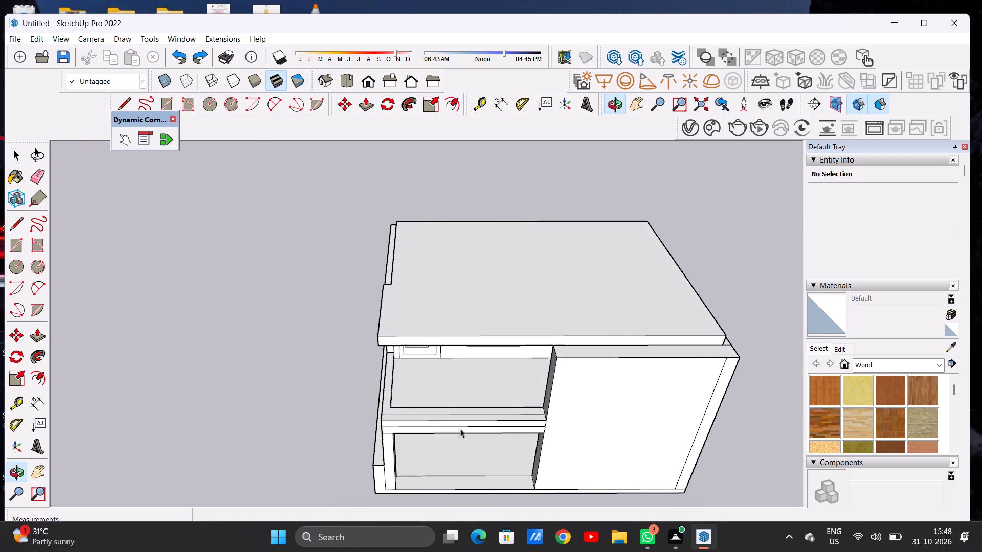
scroll(395, 396, "up", 8)
scroll(392, 419, "down", 1)
scroll(392, 419, "up", 3)
scroll(390, 422, "down", 1)
scroll(390, 422, "up", 2)
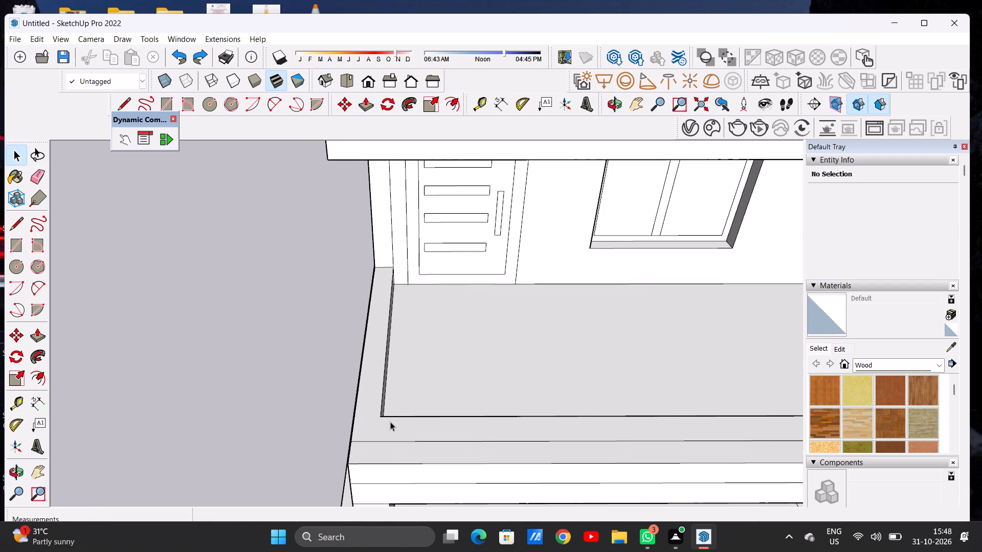
key("l")
scroll(381, 421, "up", 6)
left_click(383, 413)
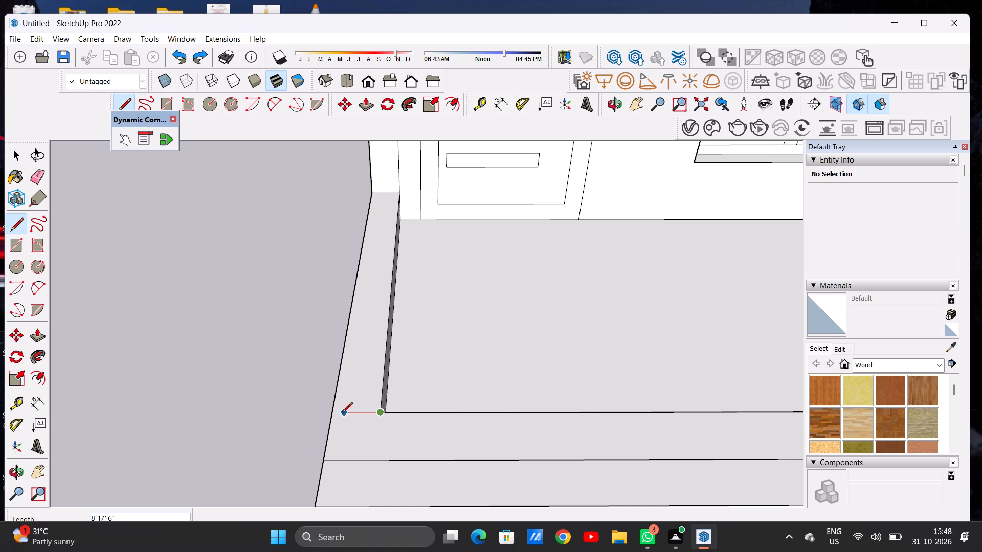
left_click(332, 412)
left_click(382, 415)
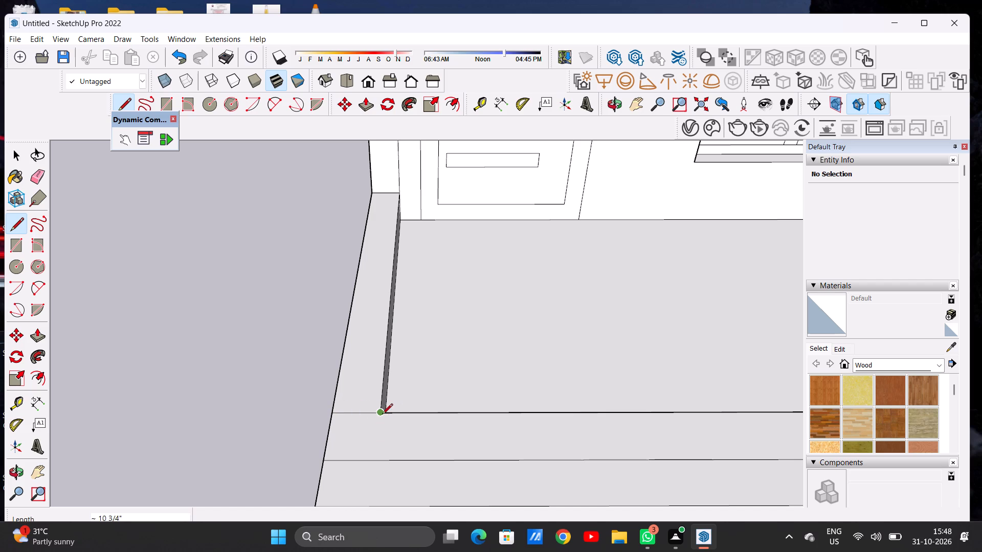
left_click(380, 459)
key("space")
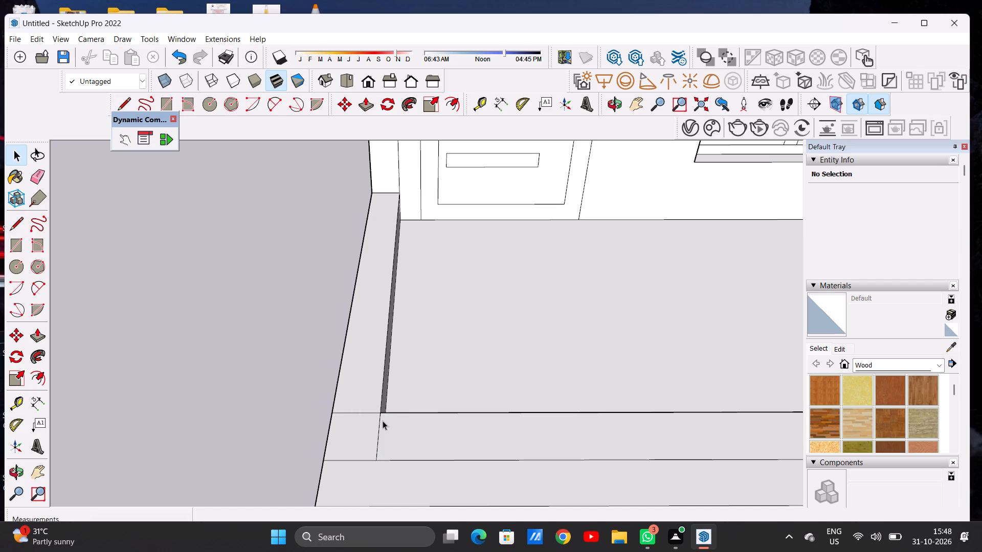
Push/Pull the small corner face of the balcony border upward 3' 3" as a post.
scroll(383, 422, "down", 15)
middle_click_drag(404, 441, 410, 411)
scroll(370, 411, "up", 3)
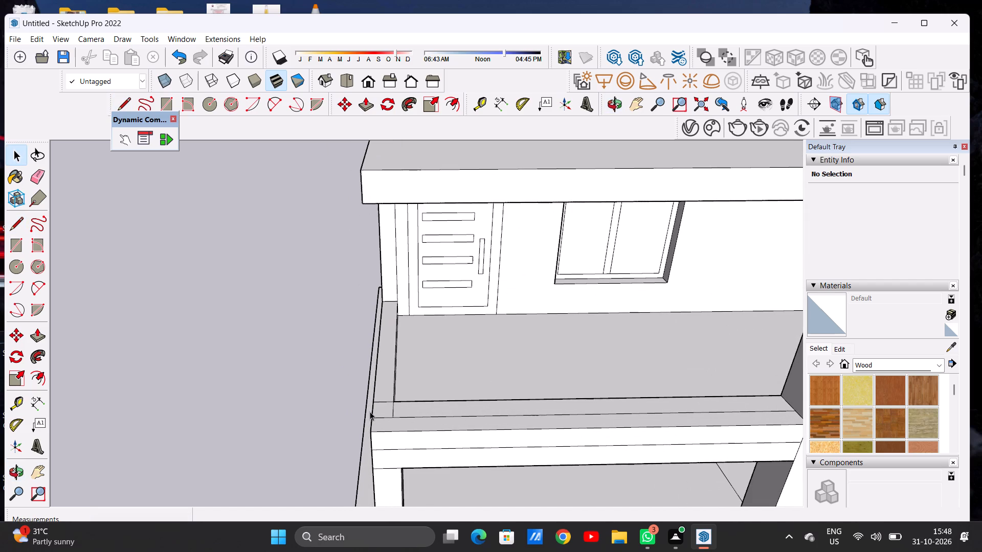
key("p")
scroll(384, 404, "up", 5)
left_click(384, 404)
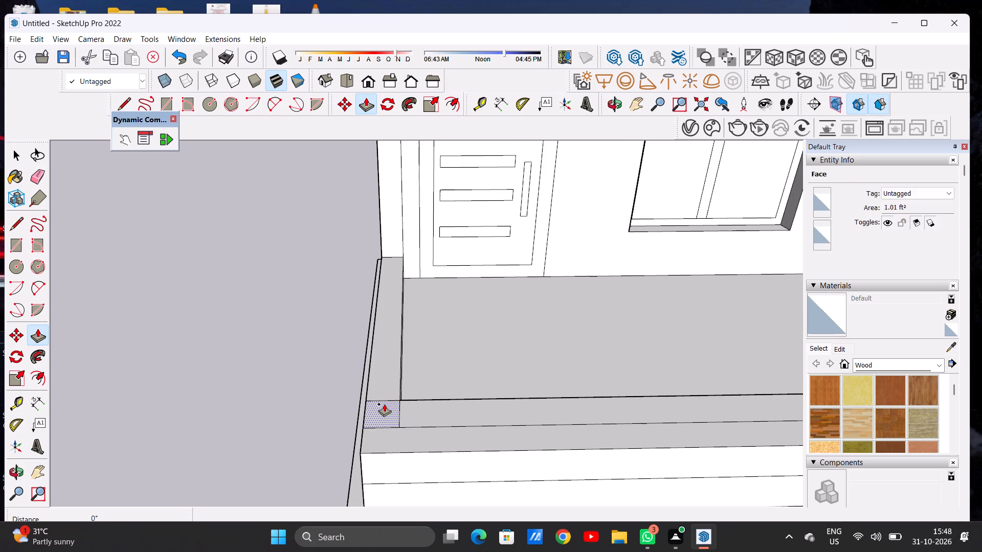
scroll(391, 371, "down", 7)
middle_click_drag(391, 355, 392, 304)
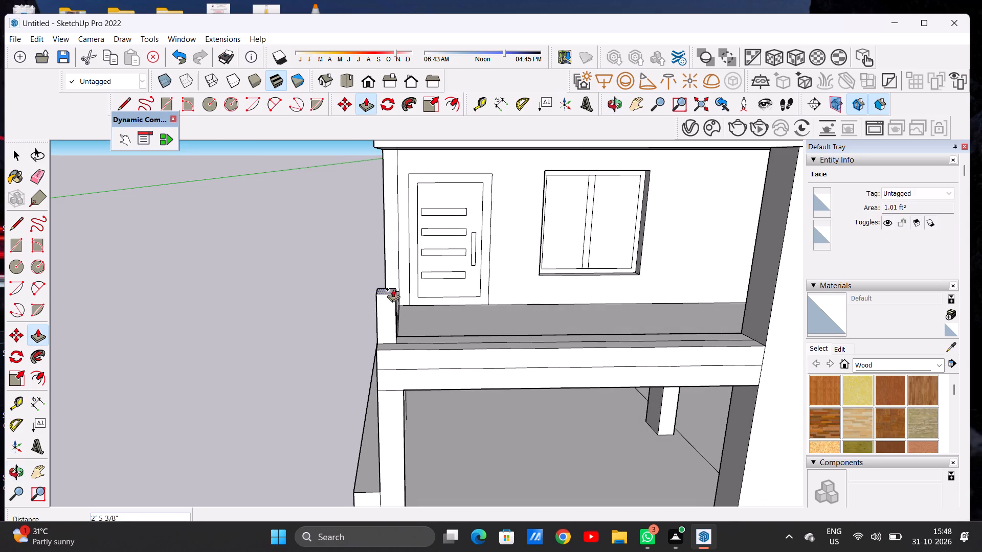
scroll(385, 320, "down", 4)
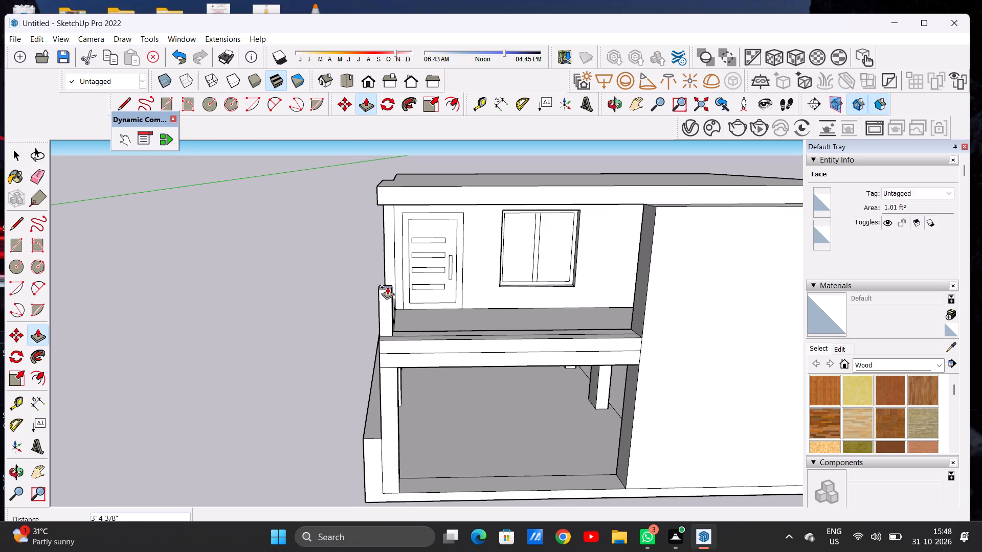
left_click(388, 288)
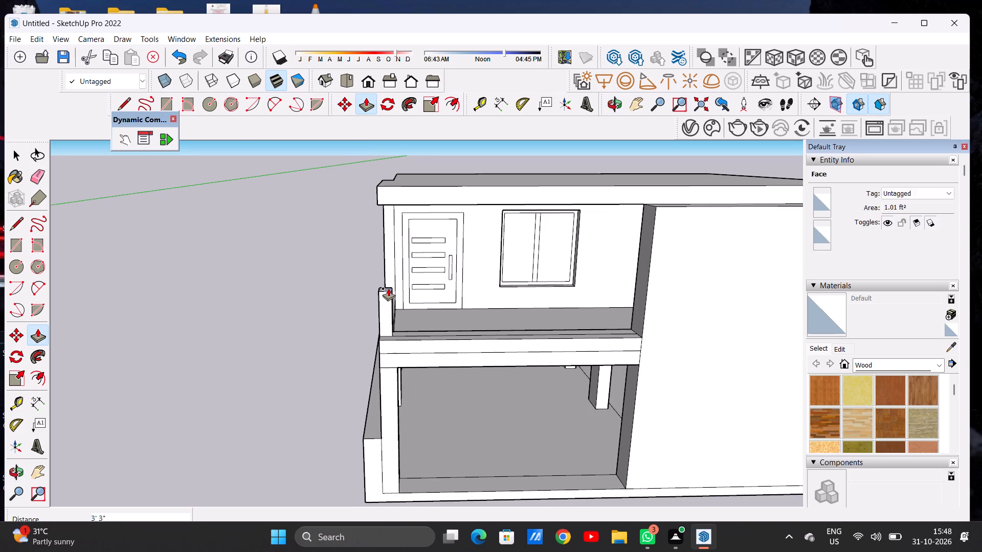
key("space")
Examine the balcony's corner post against the upper-storey door, window and roof from the front.
scroll(385, 366, "down", 4)
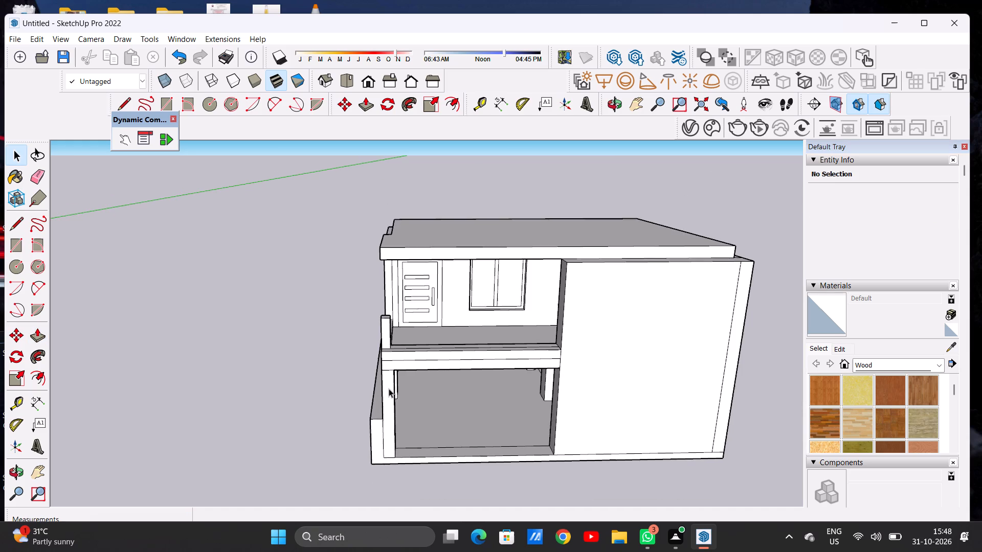
middle_click_drag(394, 389, 378, 365)
scroll(389, 309, "up", 1)
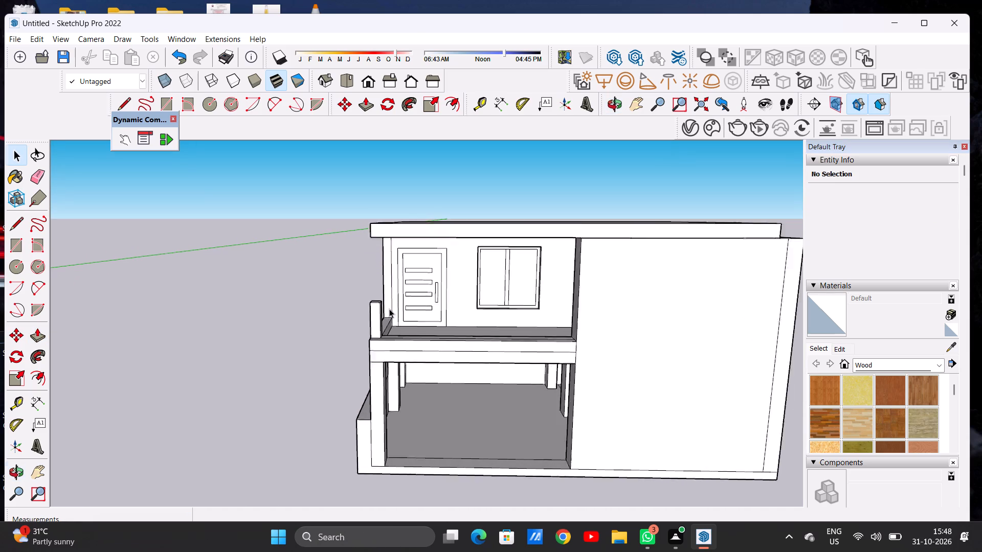
scroll(389, 309, "up", 3)
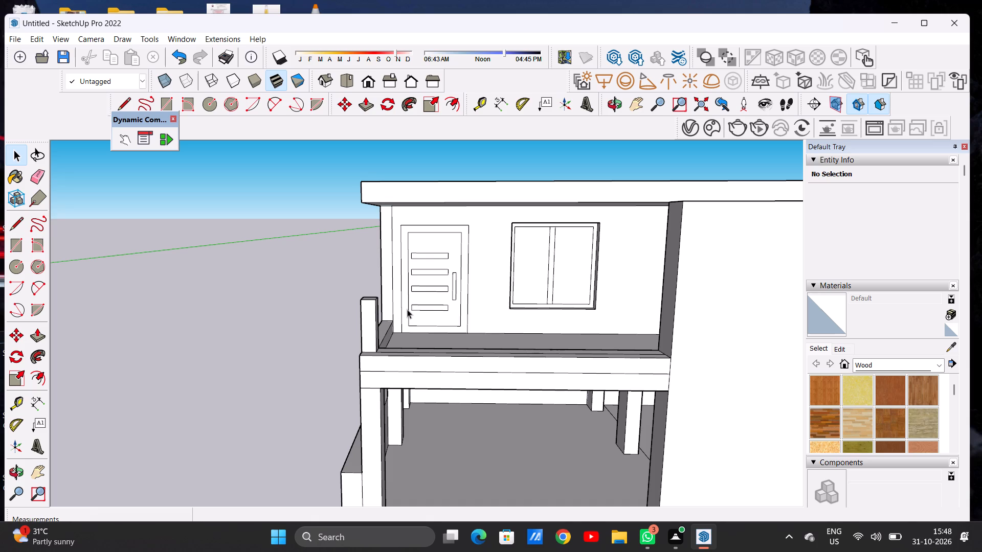
scroll(407, 309, "down", 7)
scroll(453, 356, "down", 11)
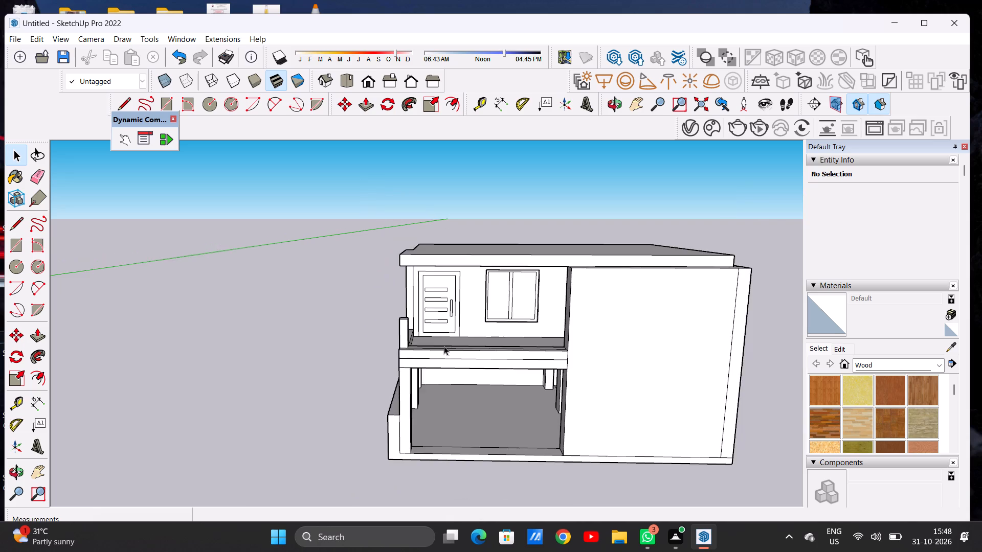
scroll(444, 346, "down", 3)
scroll(479, 350, "up", 10)
Draw a circle of about 1 3/8" radius on the balcony's inner front strip, close beside the corner post.
middle_click_drag(536, 329, 540, 407)
scroll(444, 327, "down", 6)
middle_click_drag(428, 369, 431, 377)
scroll(479, 383, "up", 3)
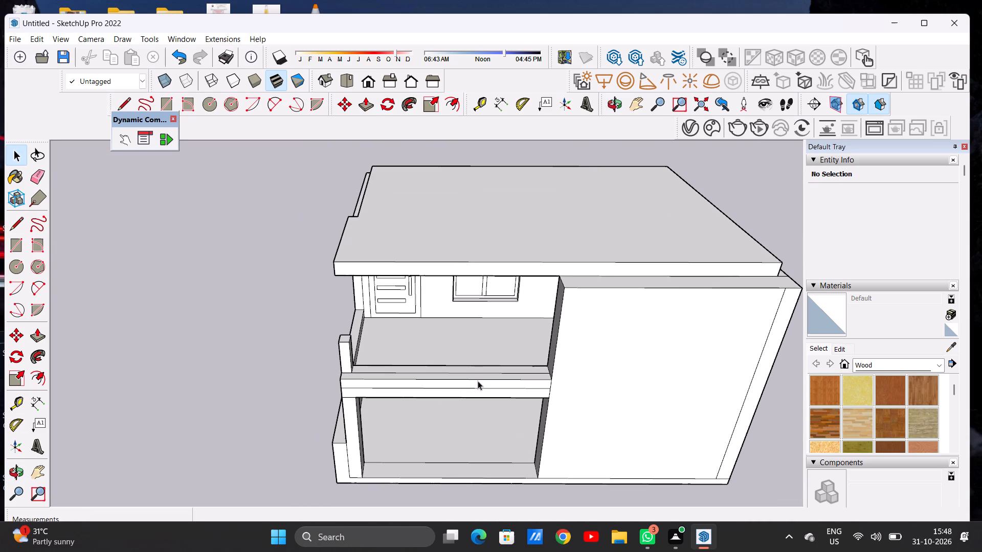
scroll(451, 357, "down", 4)
middle_click_drag(451, 370, 444, 413)
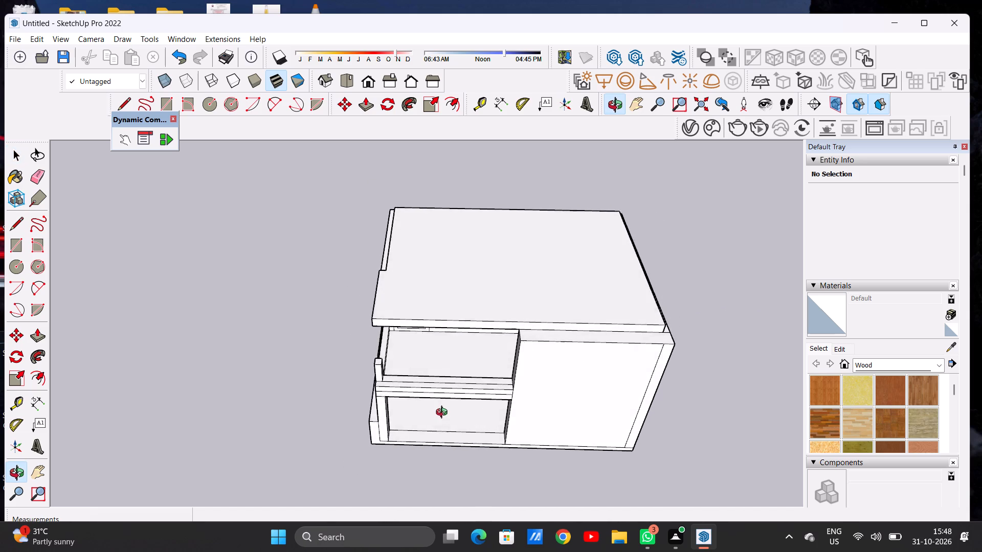
middle_click_drag(444, 413, 445, 415)
scroll(408, 366, "up", 15)
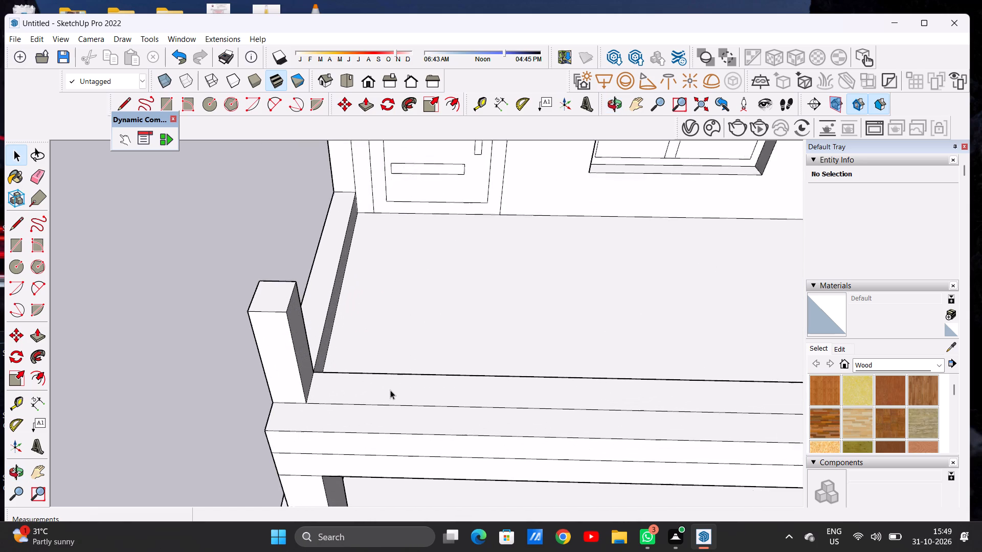
scroll(390, 390, "up", 1)
key("c")
scroll(368, 392, "up", 4)
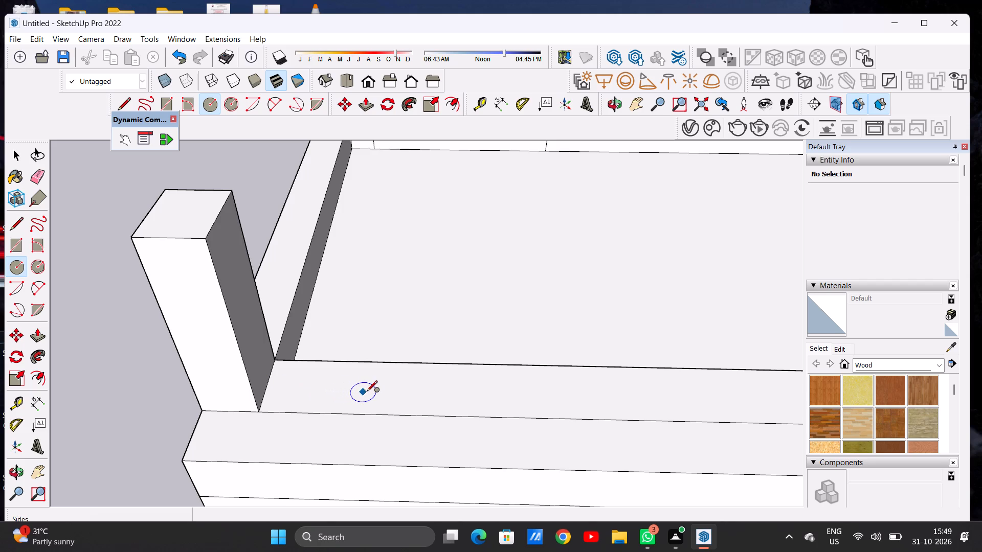
left_click(417, 390)
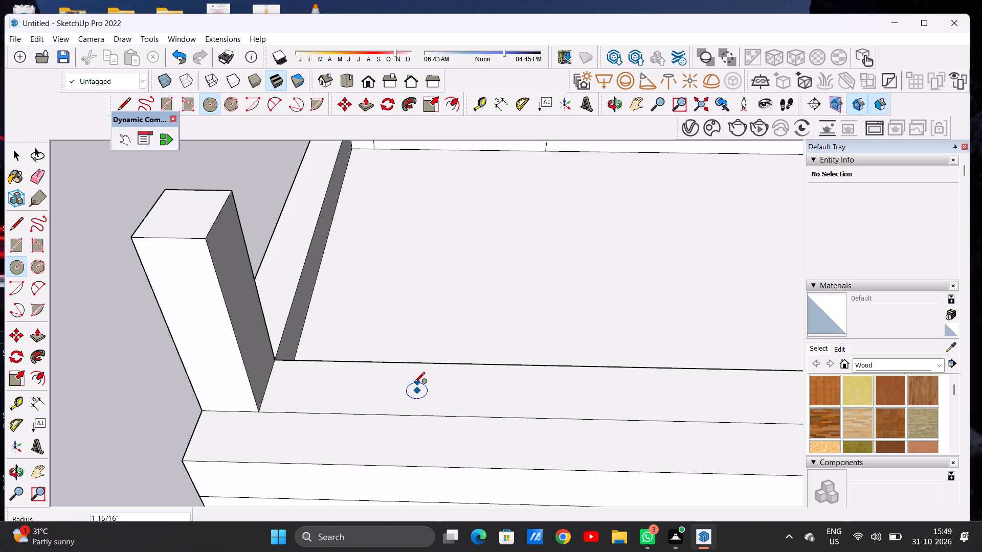
scroll(416, 383, "up", 6)
left_click(414, 387)
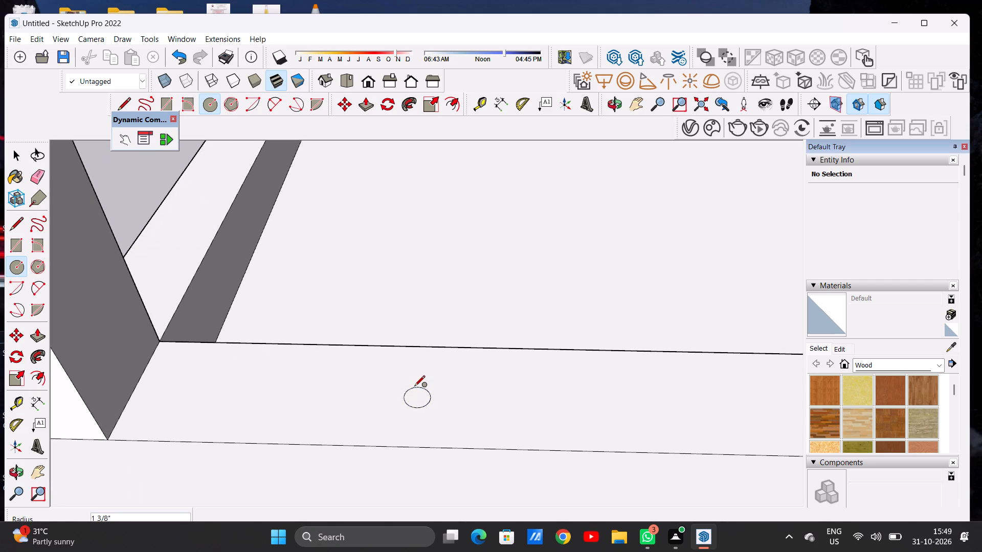
key("space")
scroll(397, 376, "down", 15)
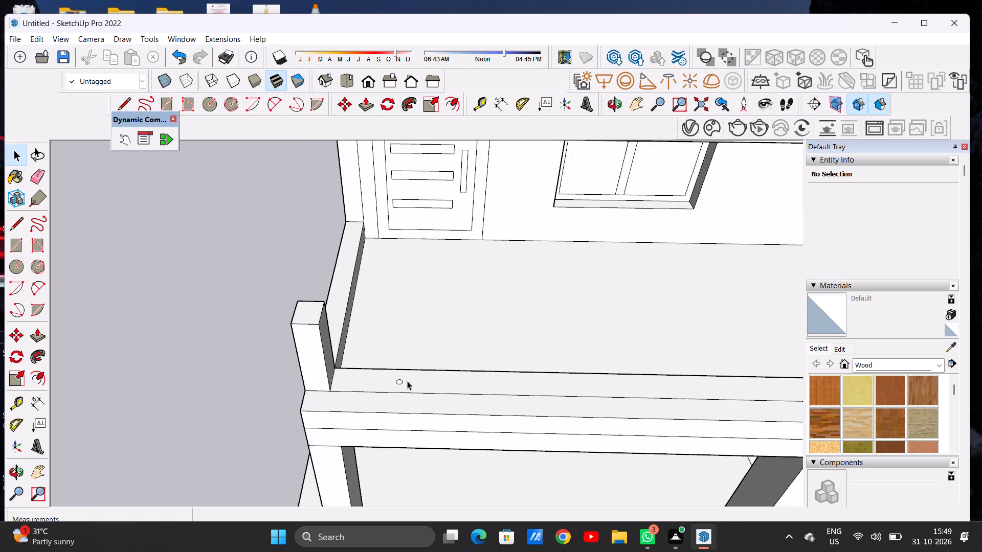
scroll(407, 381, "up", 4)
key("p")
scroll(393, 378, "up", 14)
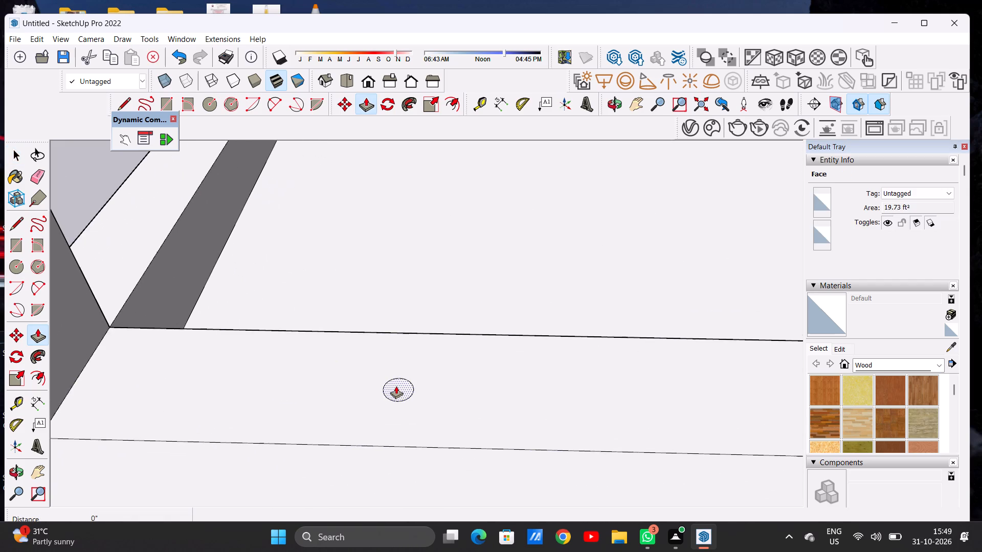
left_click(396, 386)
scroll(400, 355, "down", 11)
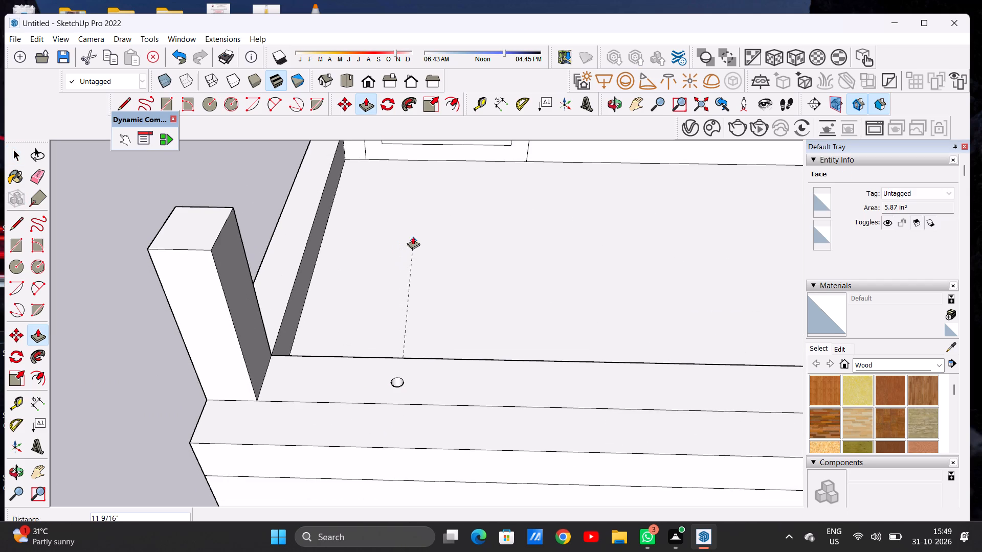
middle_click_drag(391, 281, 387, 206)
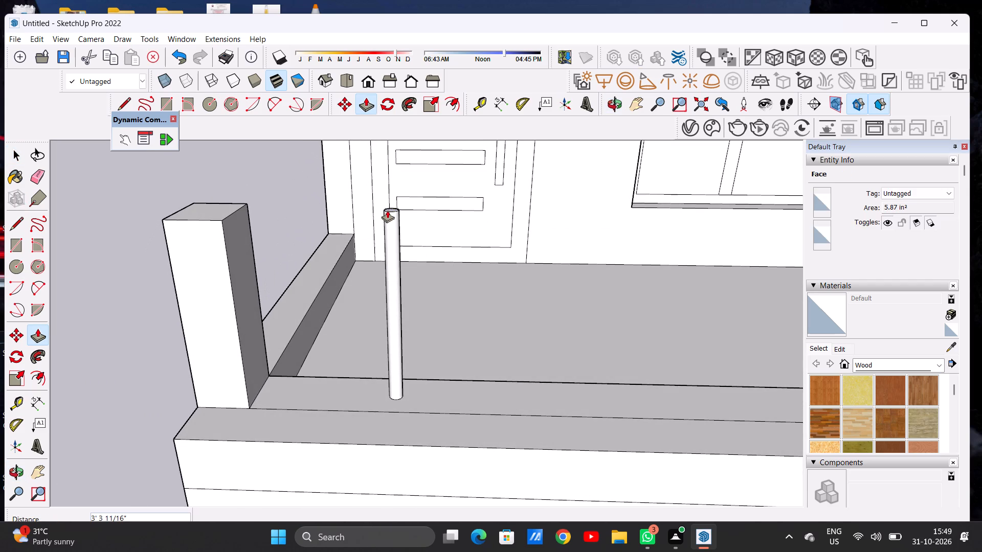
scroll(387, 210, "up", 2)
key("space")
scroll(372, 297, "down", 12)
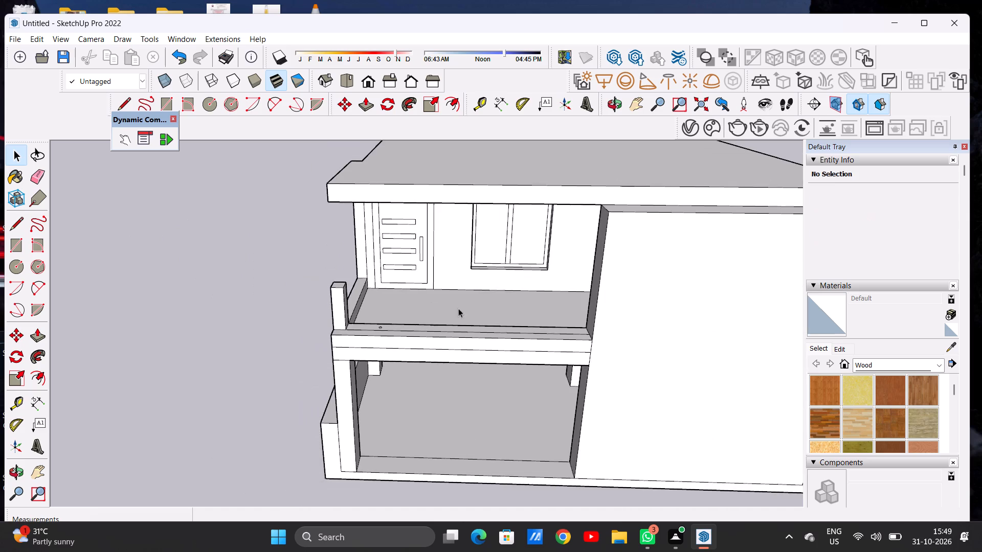
Copy the circle on the balcony's inner front strip about 11' 2" along the strip toward the walled room.
middle_click_drag(458, 308, 459, 406)
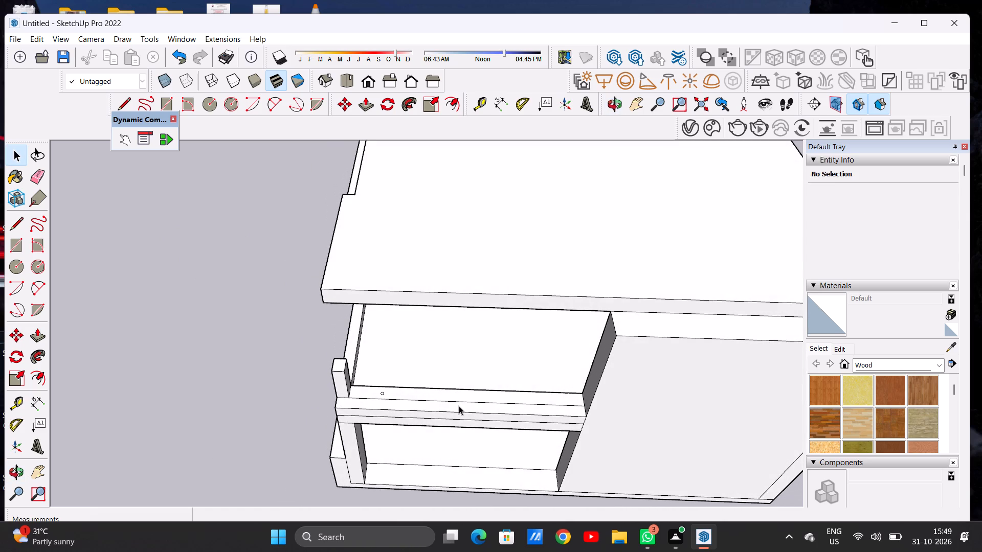
scroll(376, 417, "up", 10)
scroll(396, 380, "down", 1)
scroll(396, 380, "up", 3)
scroll(392, 378, "down", 1)
scroll(392, 378, "up", 4)
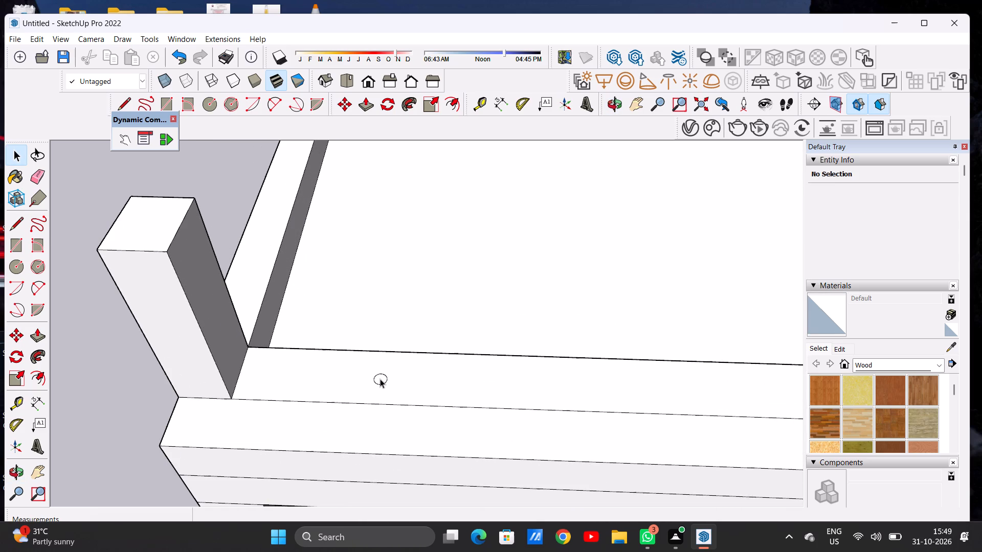
double_click(380, 379)
key("m")
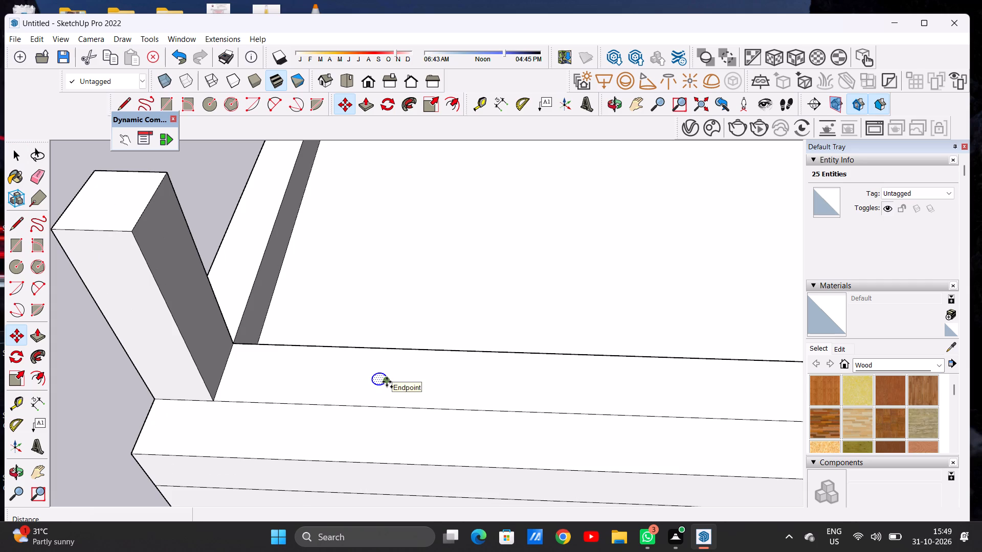
left_click(387, 382)
scroll(367, 381, "down", 12)
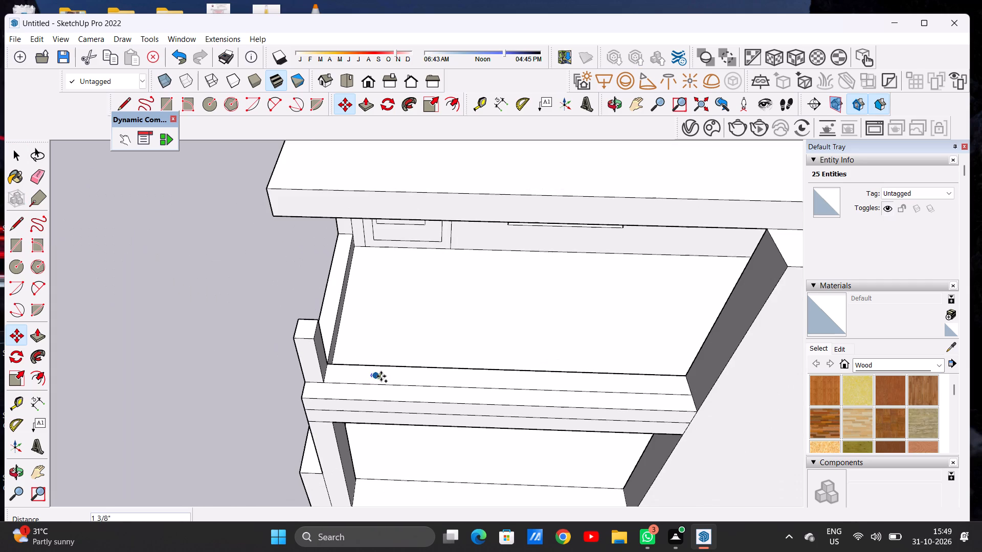
scroll(689, 381, "up", 3)
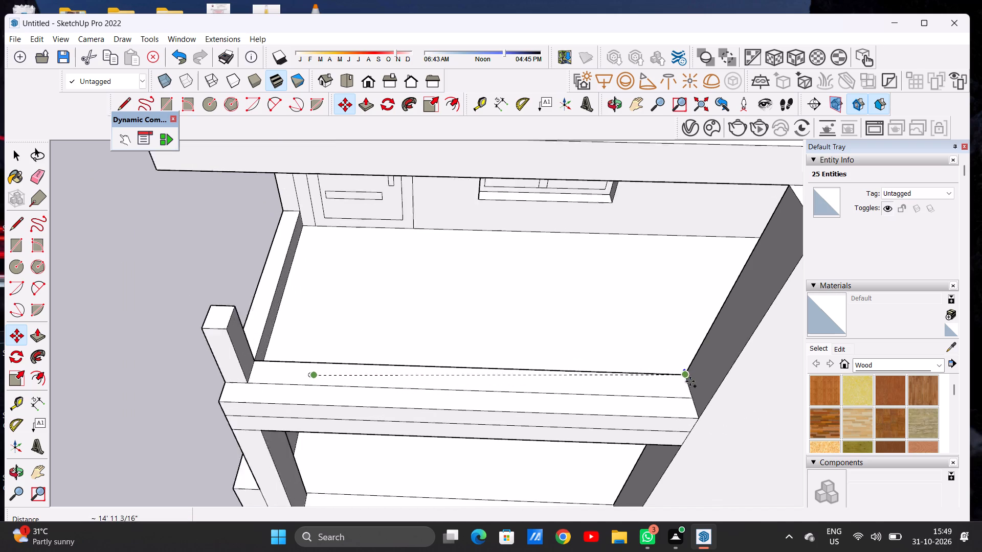
scroll(681, 390, "up", 4)
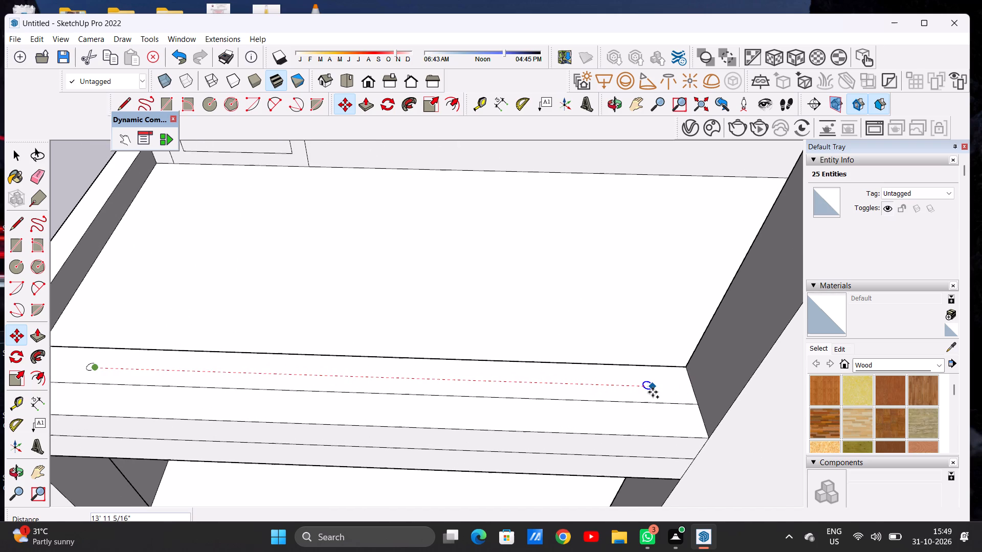
left_click(538, 386)
Copy the far circle about 7' 5" back toward the post, and copy that one about 3' 6 3/4" toward the room, spacing four circles.
left_click(538, 386)
scroll(530, 393, "down", 6)
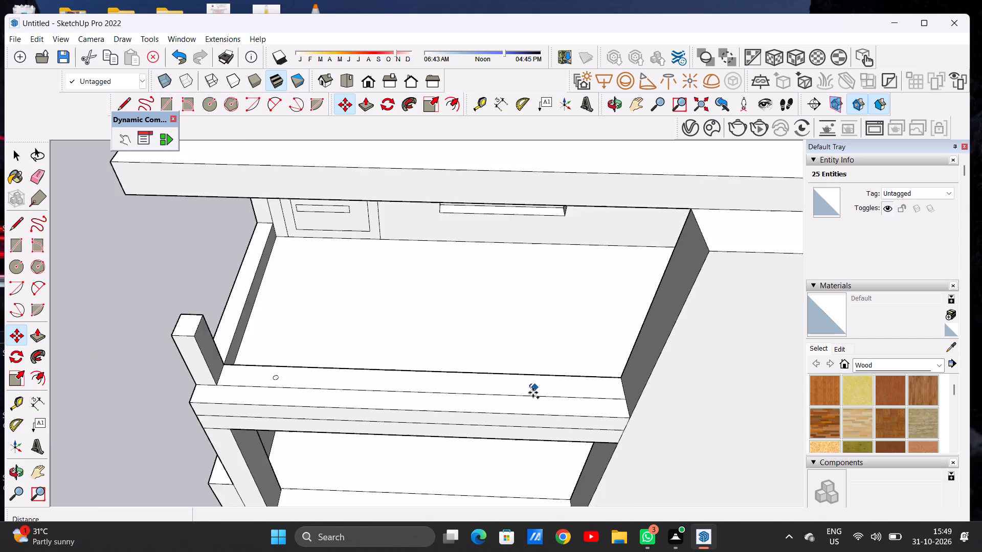
scroll(533, 393, "down", 4)
scroll(427, 381, "up", 1)
scroll(427, 381, "down", 1)
scroll(427, 381, "up", 4)
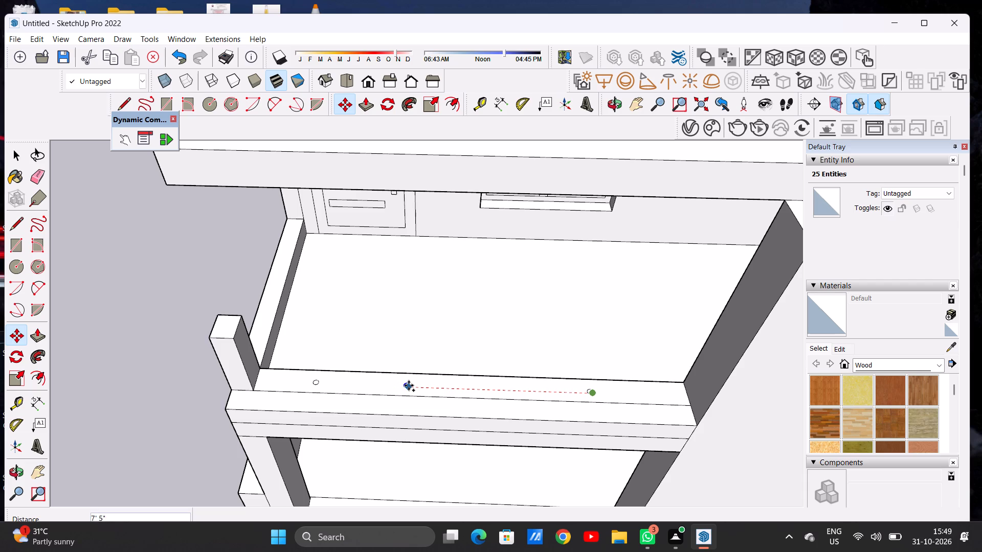
left_click(408, 386)
left_click(408, 386)
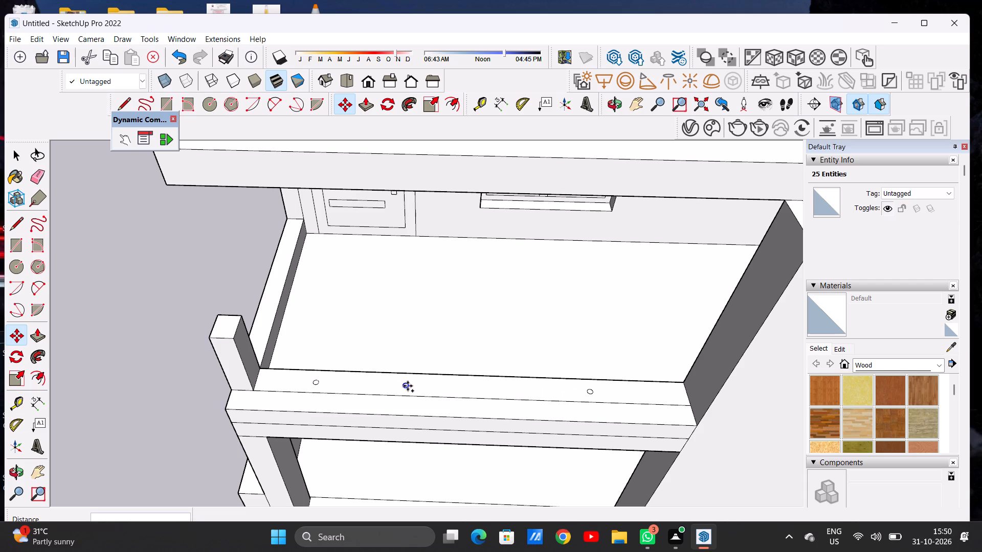
left_click(497, 392)
key("space")
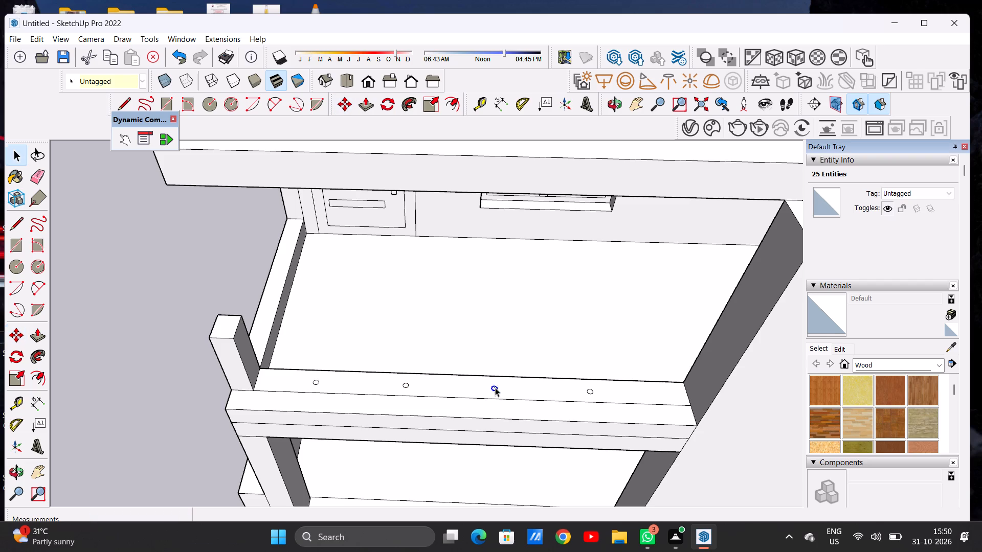
scroll(479, 372, "down", 9)
left_click(360, 396)
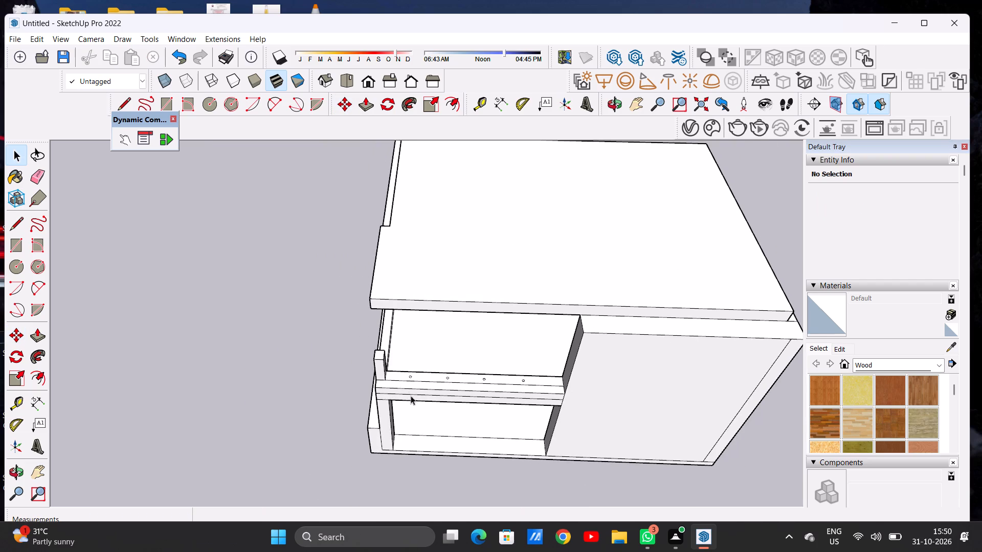
Draw a circle of about 1 7/8" radius near the top of the corner post's face toward the walled room.
scroll(419, 441, "down", 2)
scroll(421, 443, "up", 1)
scroll(426, 442, "down", 6)
scroll(423, 397, "down", 1)
scroll(423, 397, "up", 4)
scroll(423, 397, "down", 1)
scroll(423, 397, "up", 4)
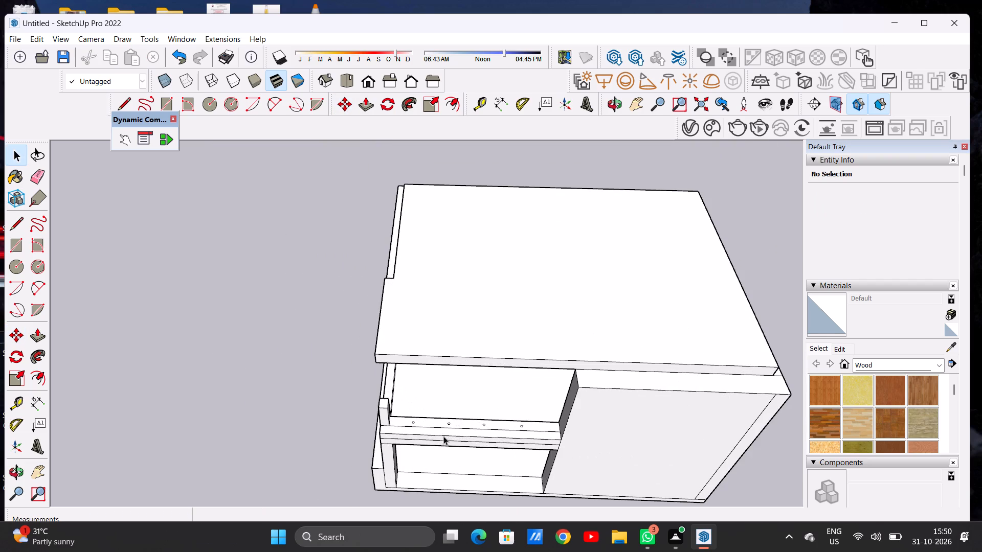
middle_click_drag(442, 404, 447, 359)
scroll(442, 394, "up", 1)
scroll(425, 395, "down", 4)
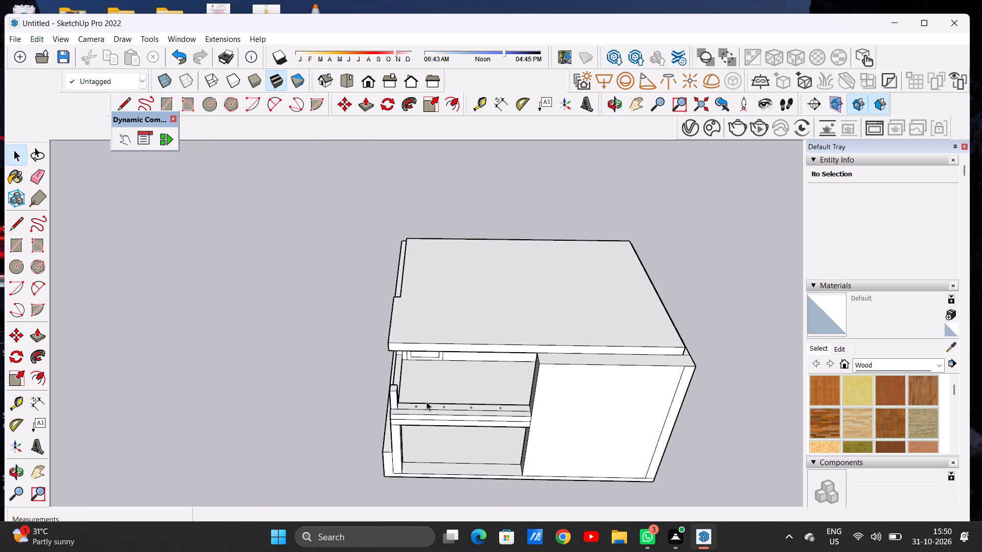
middle_click_drag(427, 404, 386, 344)
scroll(391, 359, "up", 11)
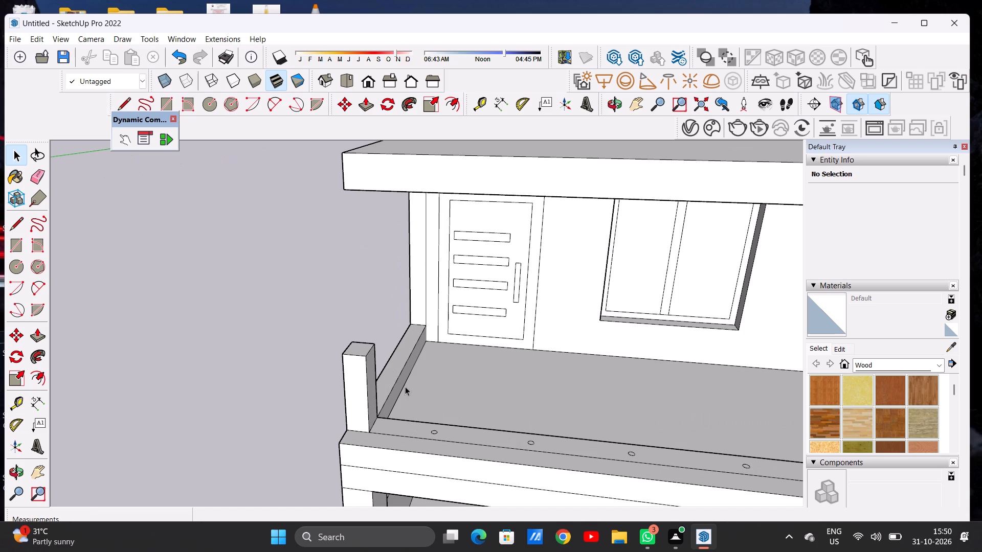
middle_click_drag(404, 386, 274, 379)
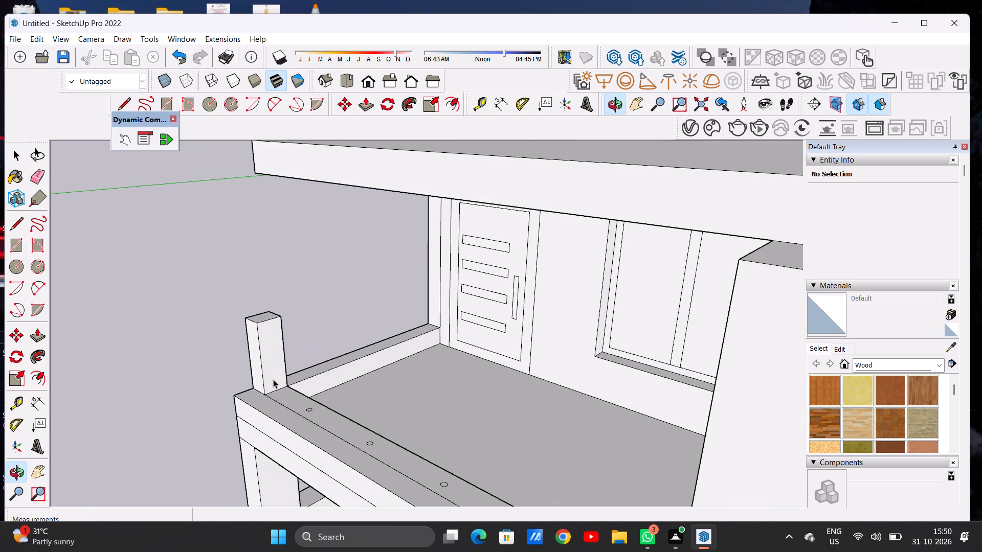
scroll(283, 335, "up", 4)
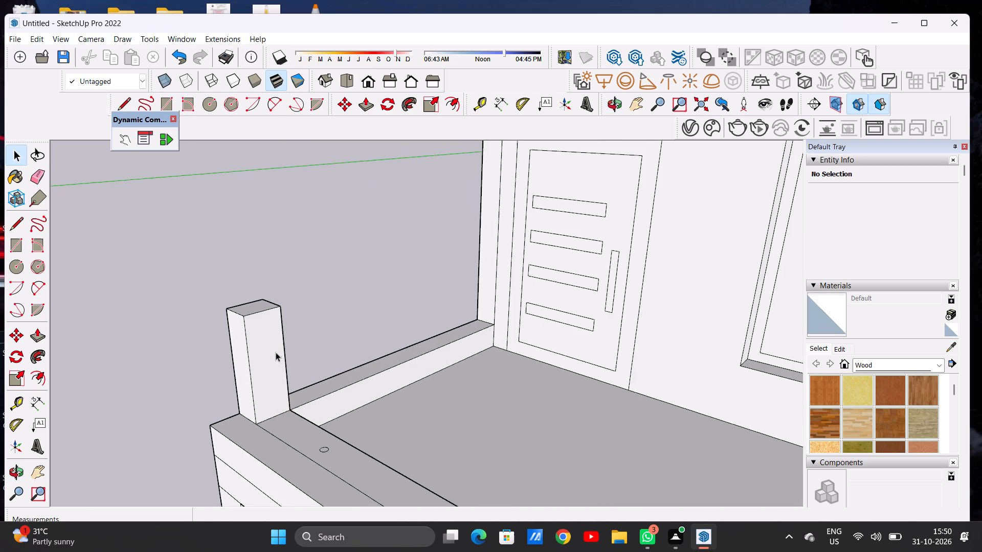
middle_click_drag(276, 352, 194, 349)
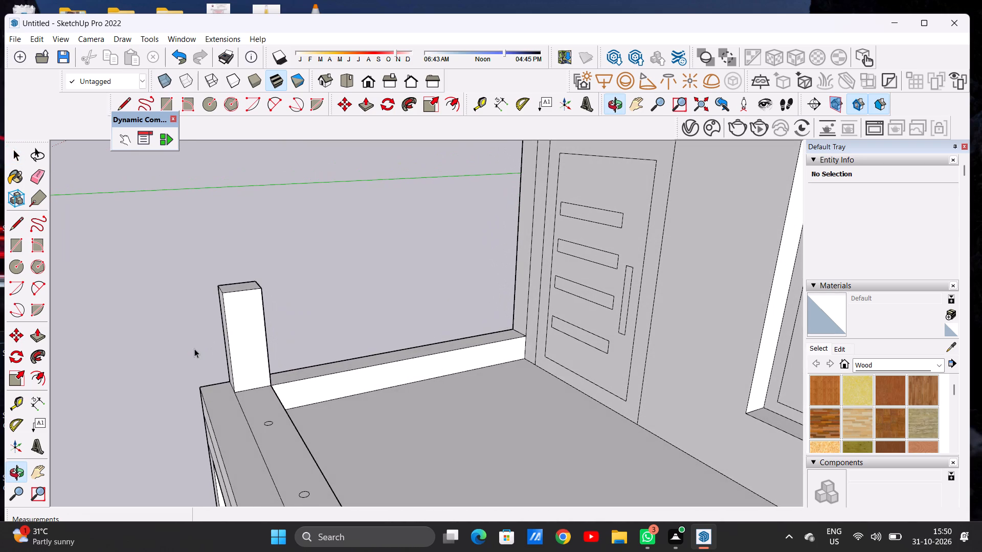
middle_click_drag(224, 362, 257, 359)
scroll(262, 360, "up", 2)
scroll(262, 361, "down", 1)
scroll(262, 361, "up", 1)
scroll(262, 361, "down", 1)
scroll(262, 362, "up", 1)
middle_click_drag(255, 374, 224, 373)
scroll(244, 374, "up", 3)
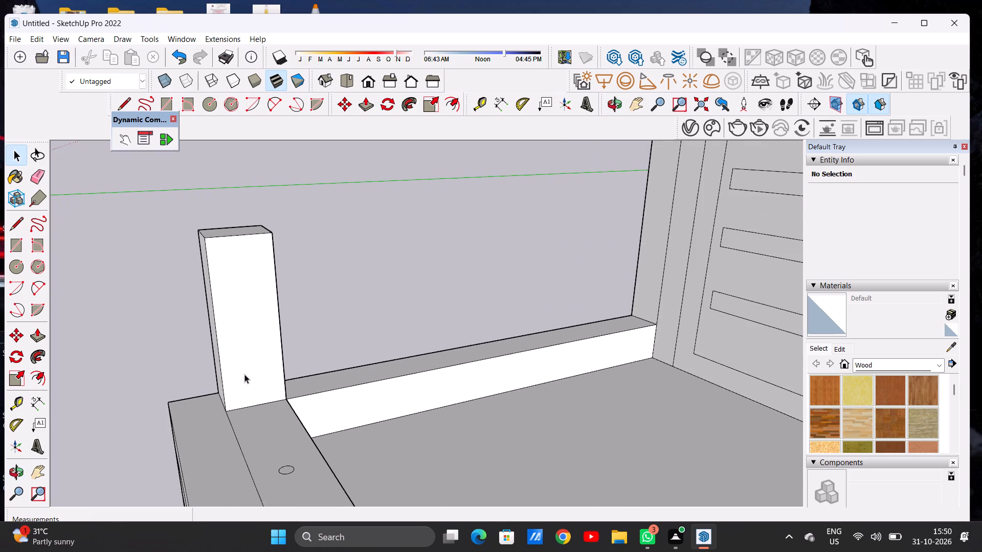
key("c")
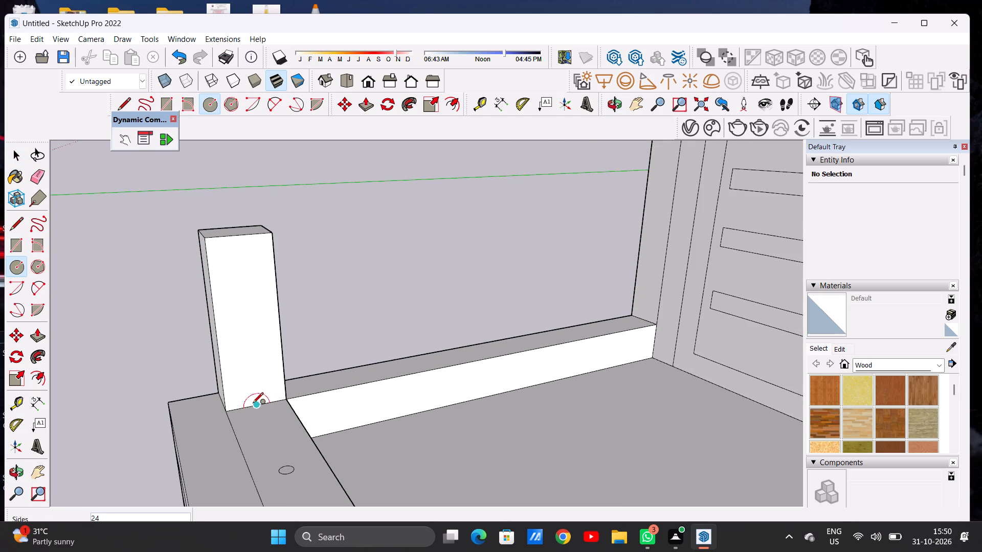
left_click(240, 254)
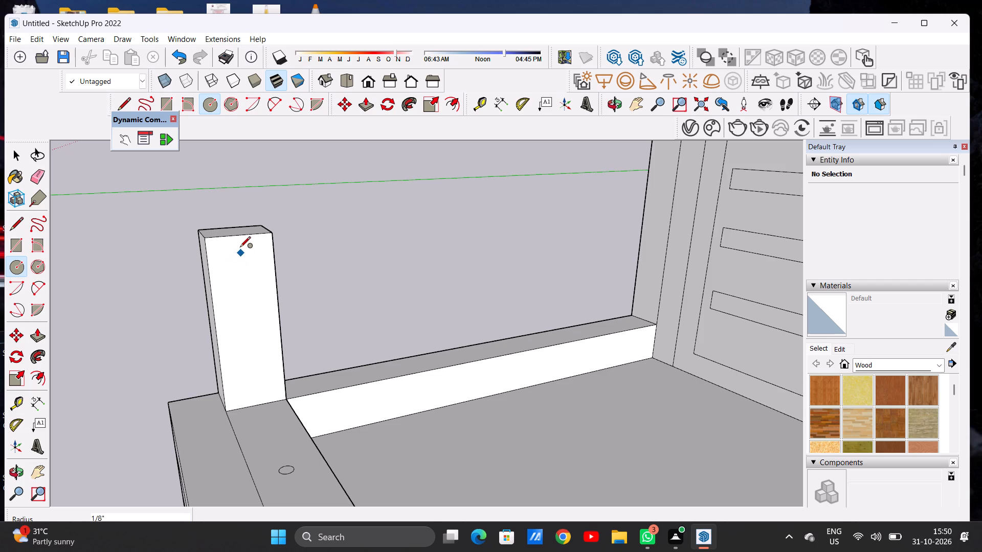
left_click(237, 245)
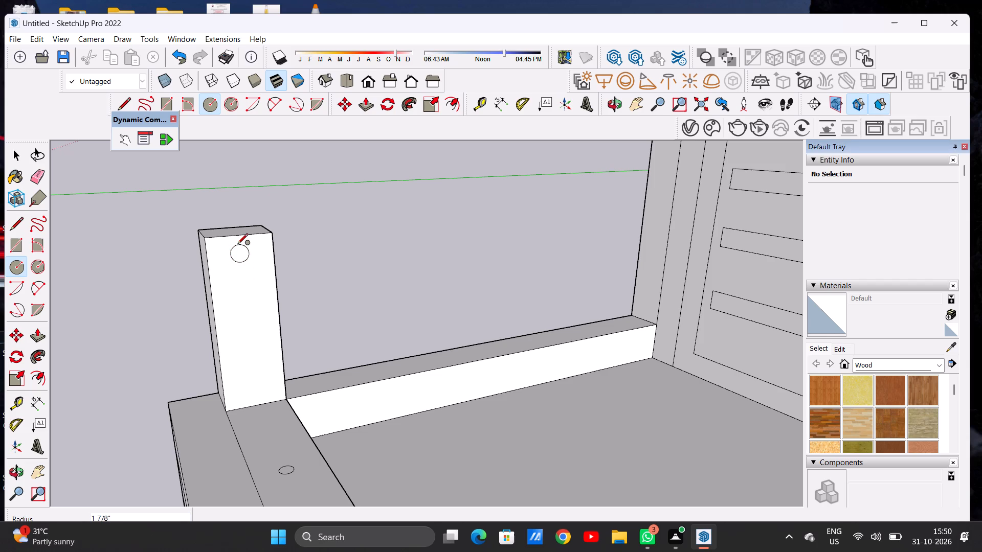
Copy the post's top circle about 2' 5 3/8" straight down to near the base of the same face.
key("space")
double_click(242, 254)
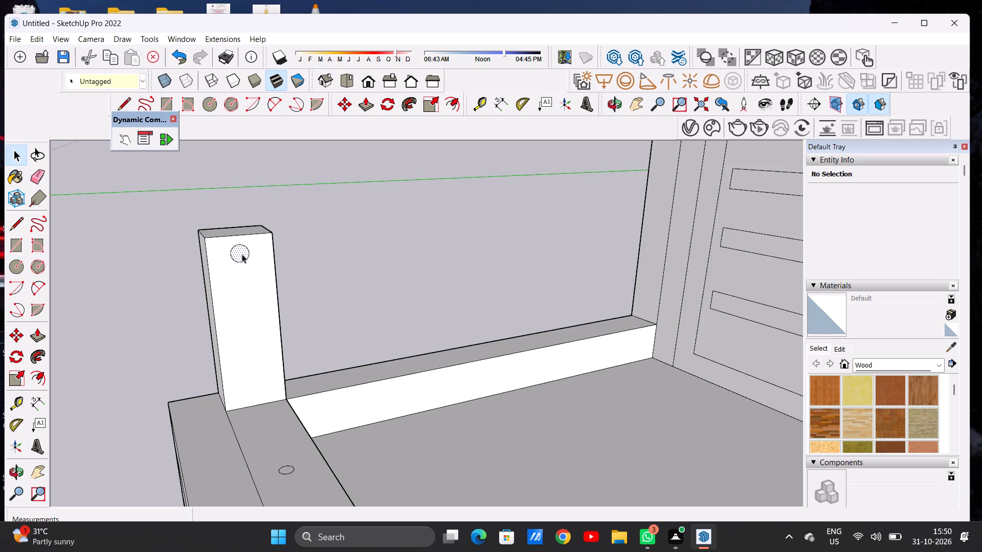
key("m")
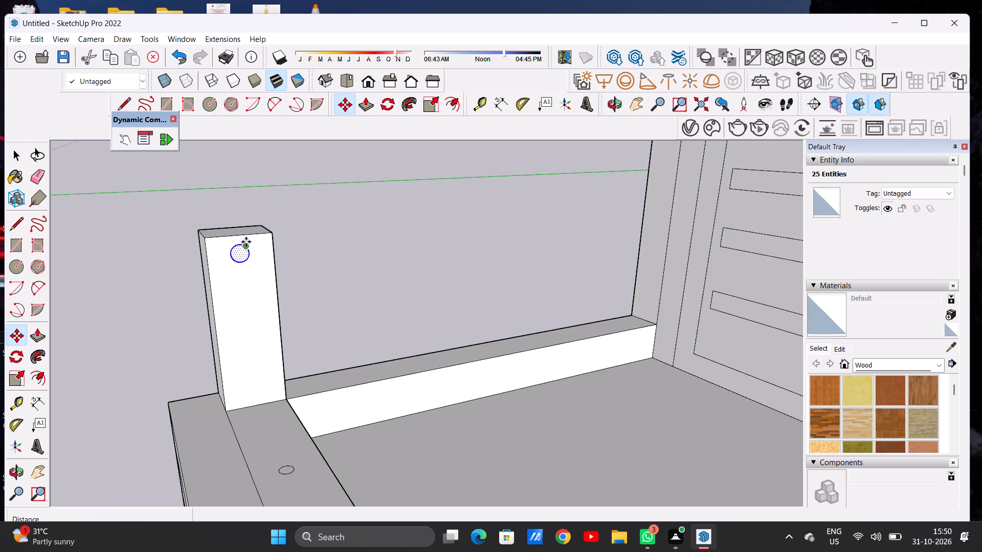
left_click(250, 258)
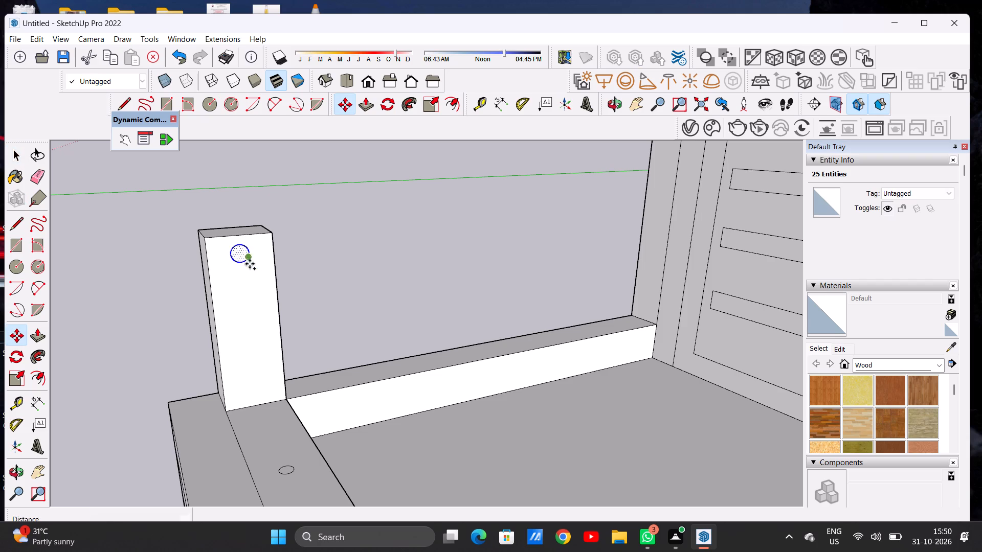
left_click(255, 385)
Copy the post's bottom circle about 1' 8" upward, and copy that one about 10 1/2" downward, making a column of four.
left_click(255, 385)
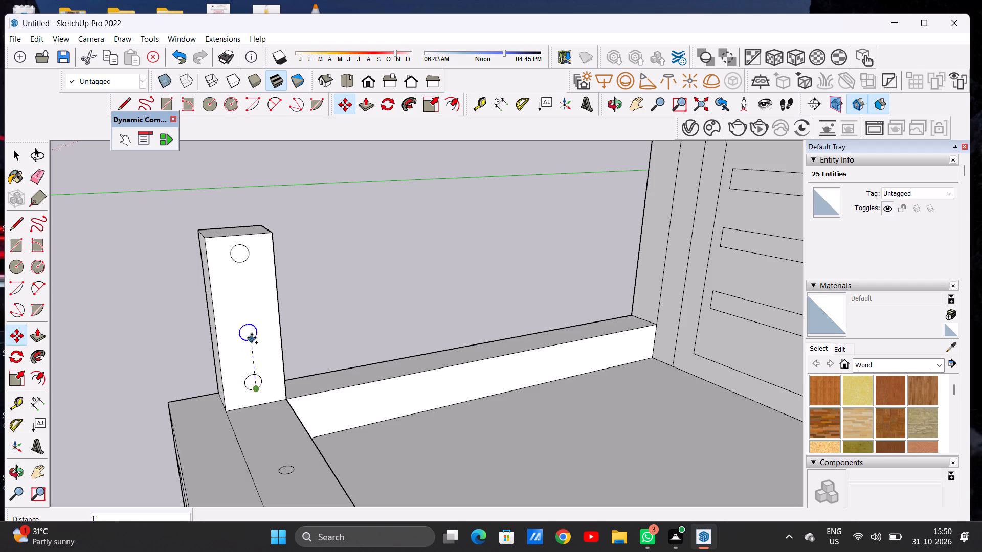
left_click(250, 303)
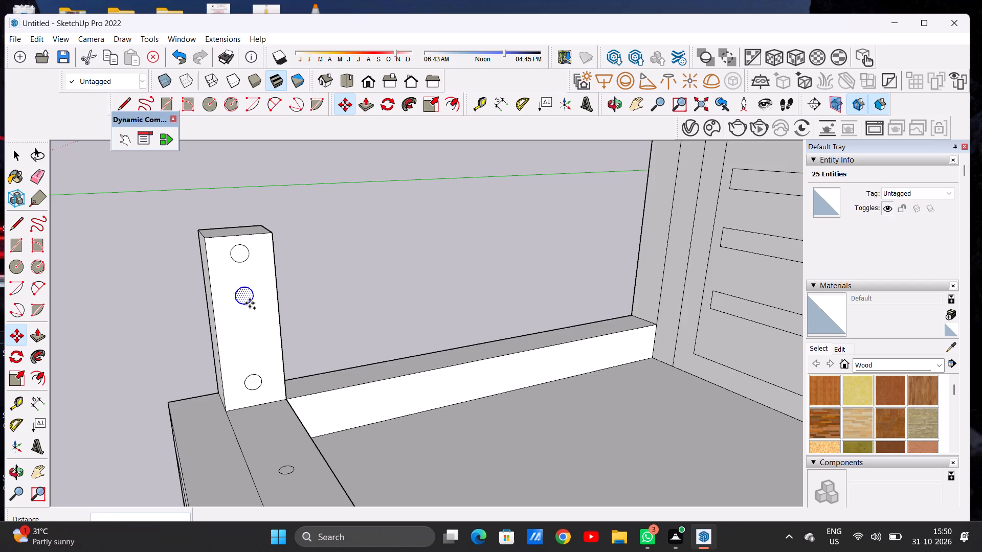
left_click(250, 303)
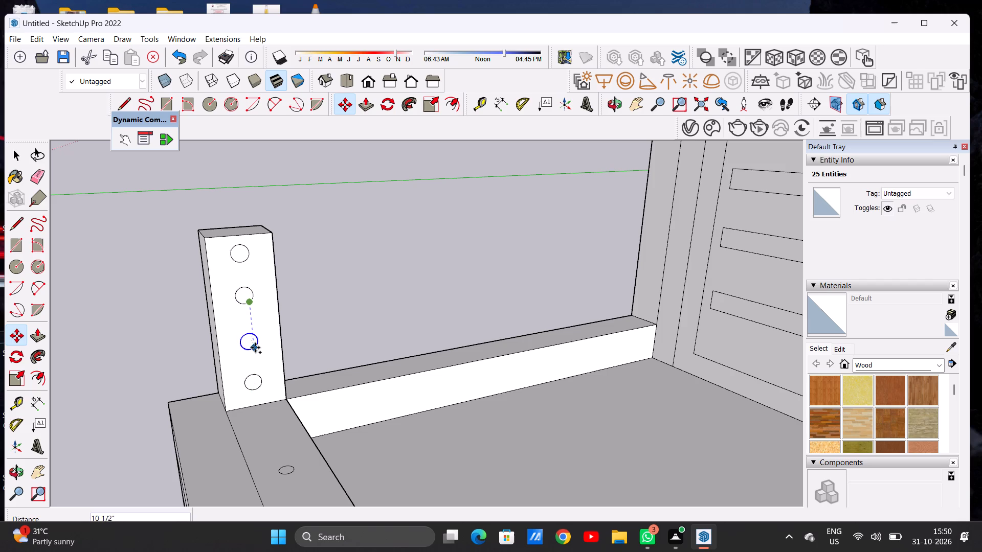
left_click(255, 348)
key("space")
left_click(327, 260)
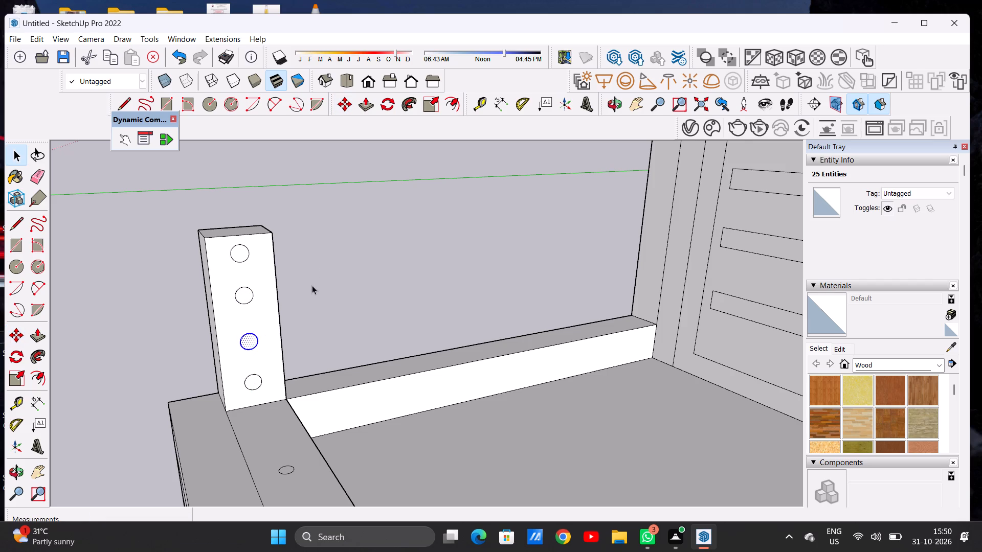
Examine the whole building from the front, including the balcony, roof and walled room.
scroll(305, 304, "down", 3)
scroll(304, 314, "up", 1)
scroll(304, 314, "down", 11)
middle_click_drag(292, 330, 574, 297)
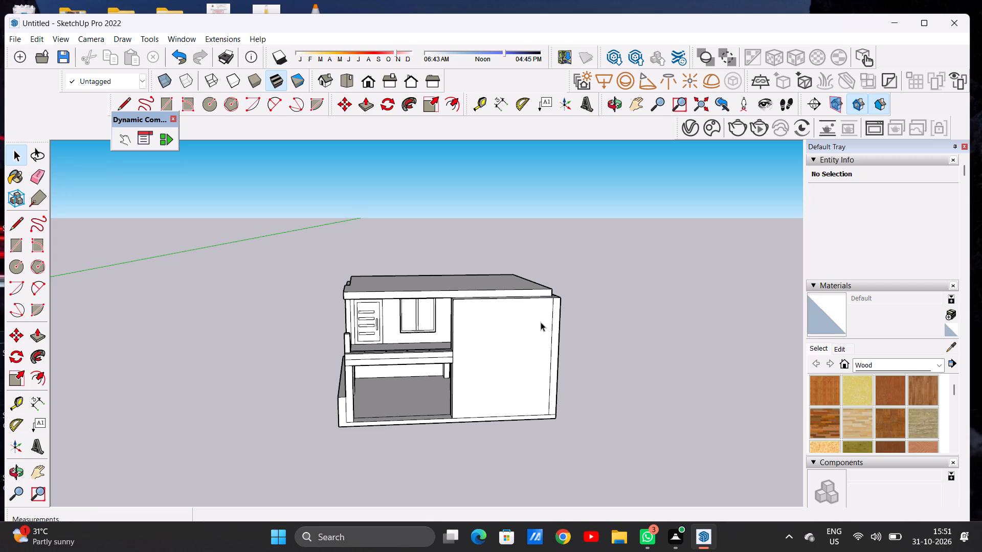
right_click(541, 322)
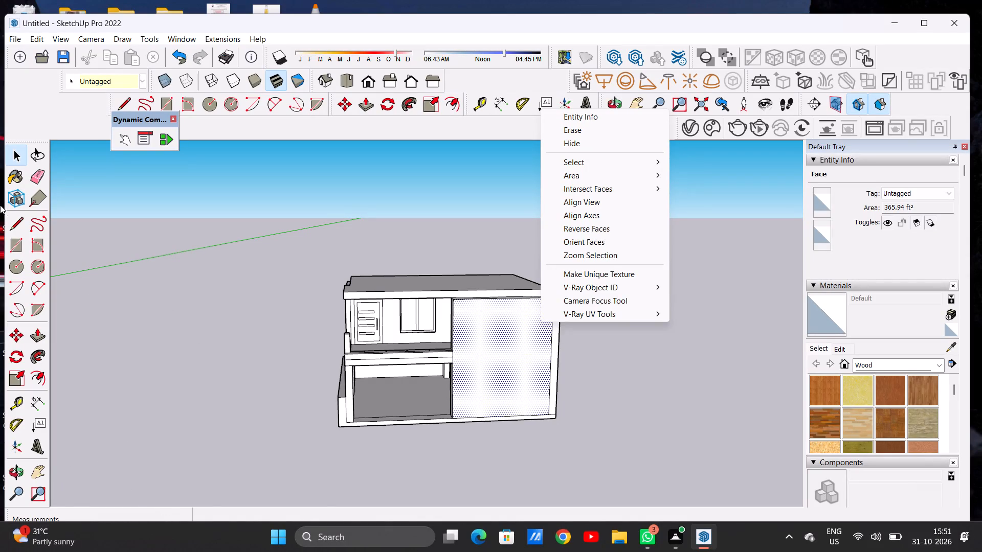
left_click(292, 307)
left_click(273, 321)
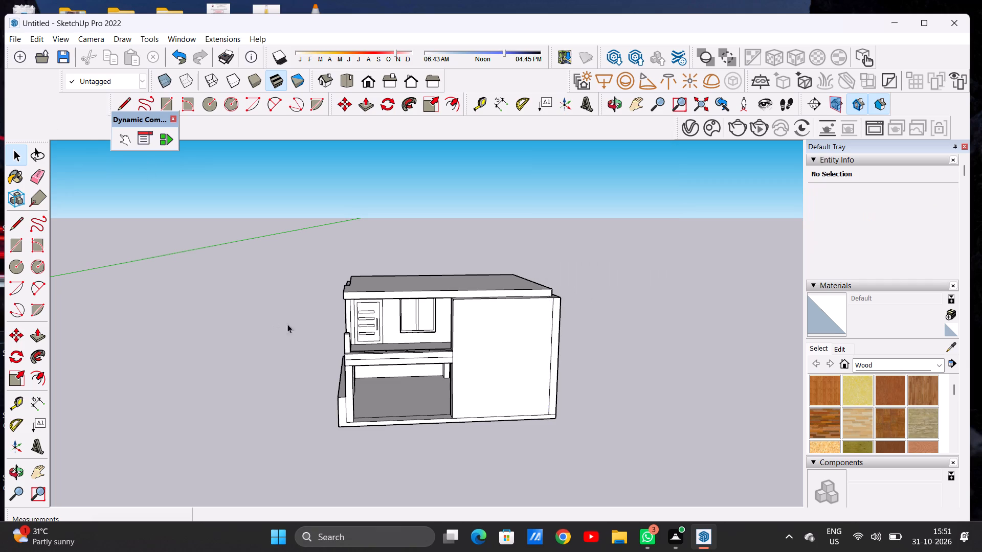
middle_click_drag(506, 291, 498, 311)
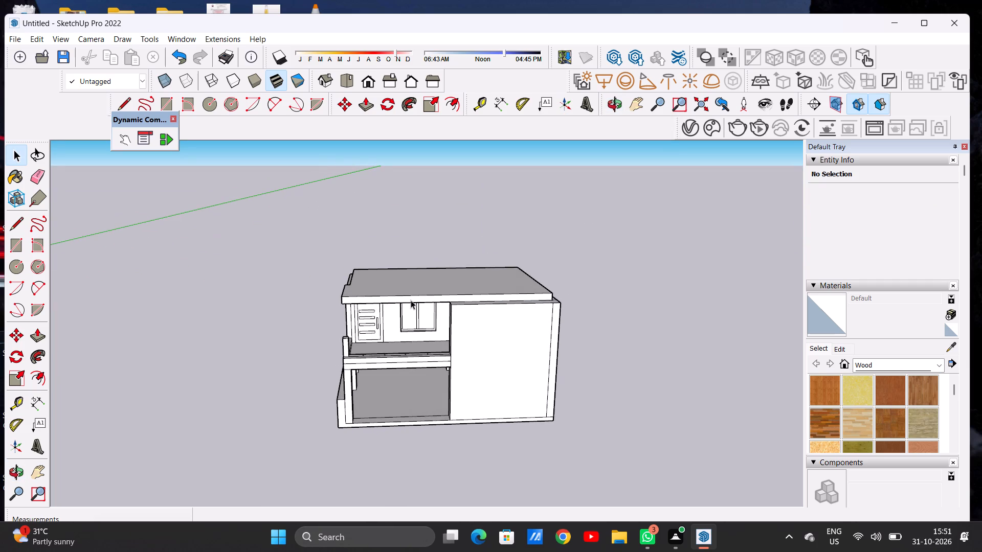
scroll(421, 277, "down", 3)
scroll(397, 332, "up", 6)
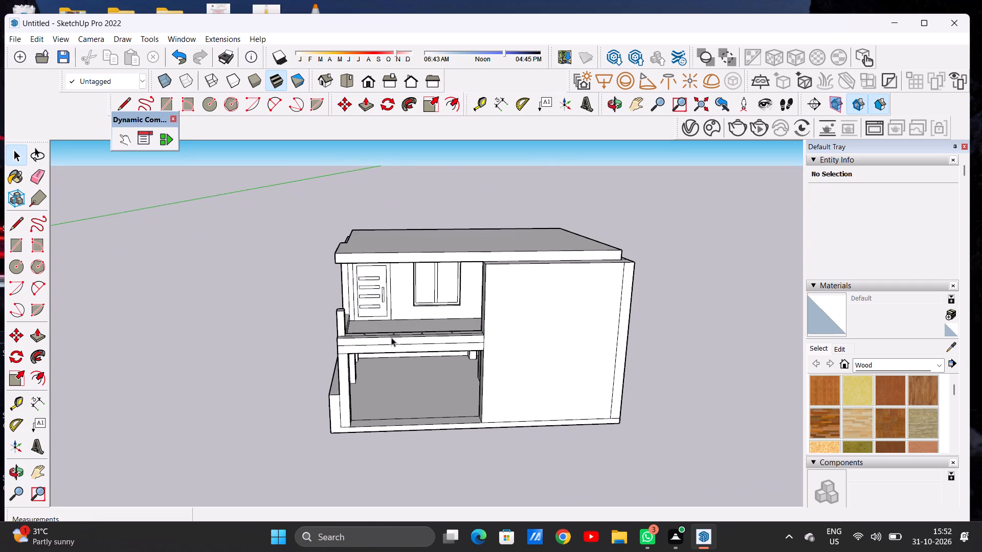
Extrude the top circle on the corner post's face about 17' 5 13/16" across to the walled room, forming the balcony's top rail.
middle_click_drag(382, 320, 317, 333)
scroll(354, 305, "up", 6)
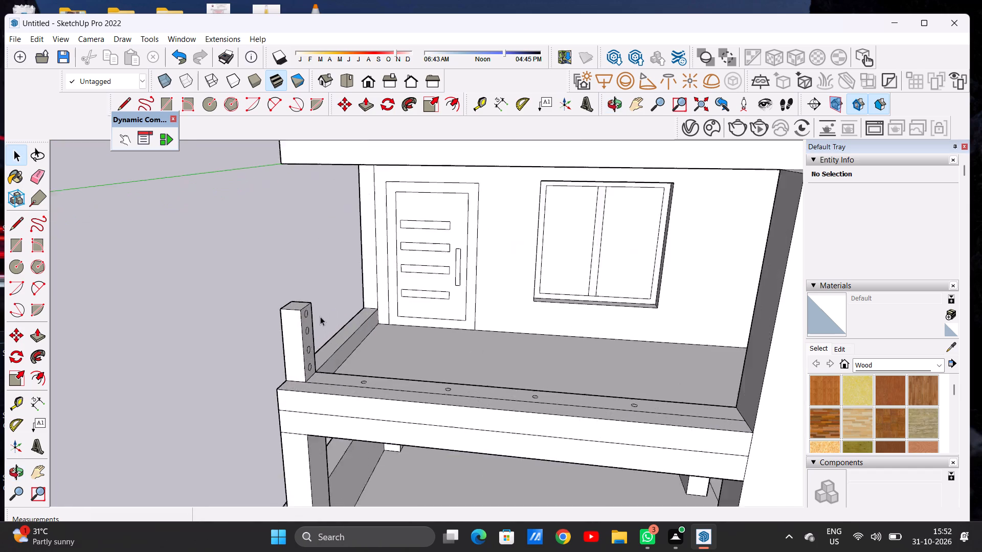
scroll(320, 316, "up", 3)
key("p")
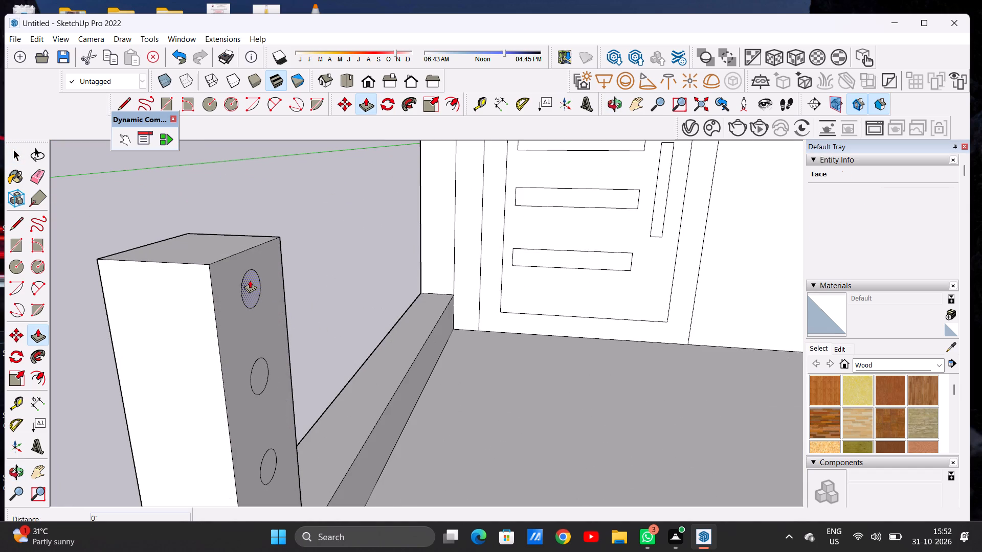
left_click(250, 280)
scroll(379, 331, "down", 12)
middle_click_drag(497, 342, 548, 334)
scroll(548, 320, "up", 6)
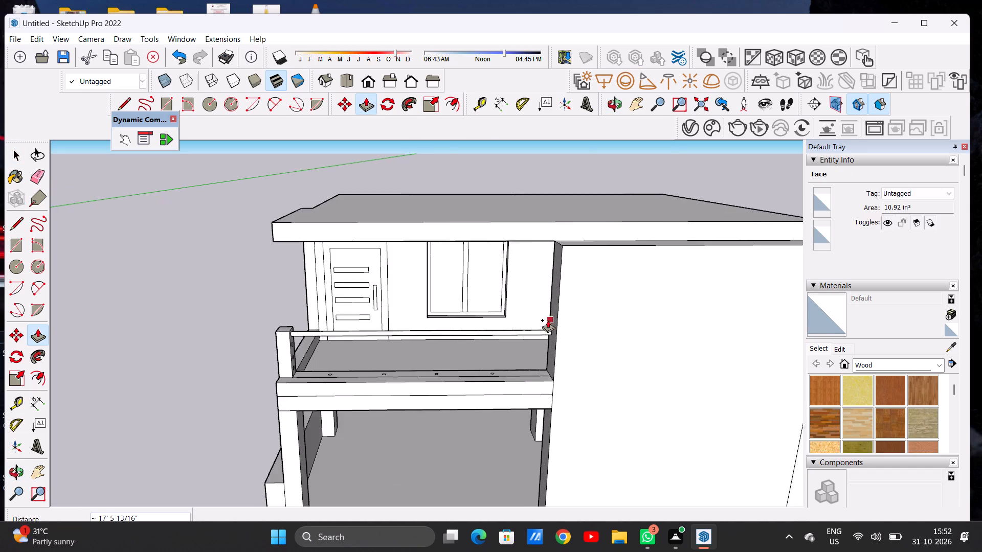
scroll(548, 325, "up", 5)
left_click(565, 310)
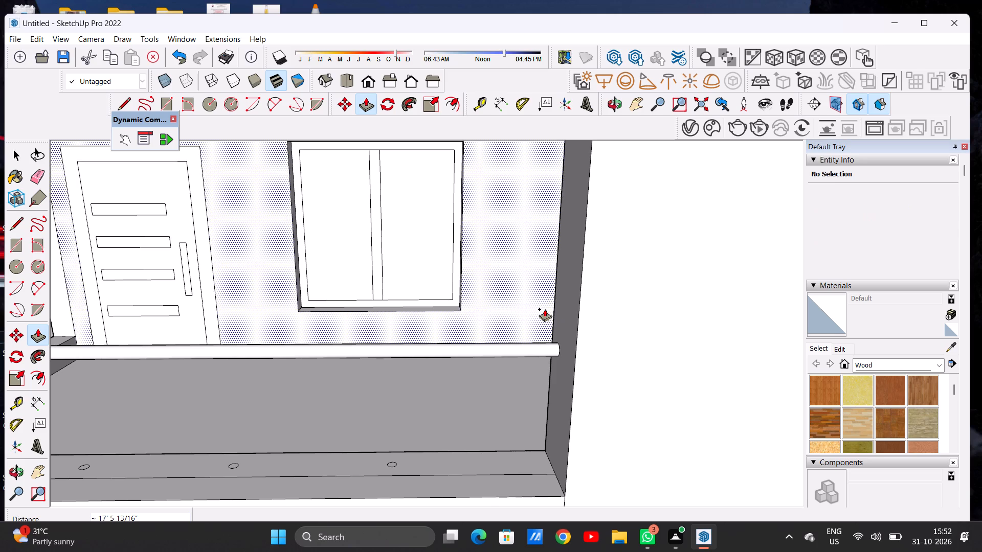
Push/Pull the front ledge circle nearest the walled room up by 1/4".
scroll(545, 309, "down", 6)
scroll(529, 379, "up", 3)
middle_click_drag(470, 370, 457, 428)
scroll(450, 378, "up", 4)
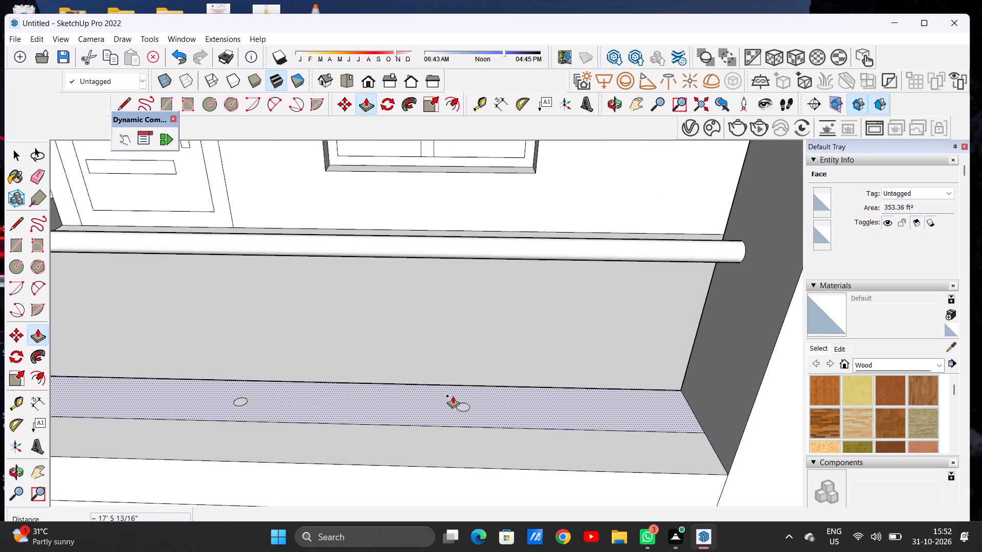
scroll(453, 396, "up", 5)
scroll(458, 398, "down", 1)
scroll(459, 398, "up", 6)
scroll(470, 400, "down", 1)
scroll(470, 401, "up", 4)
left_click(471, 421)
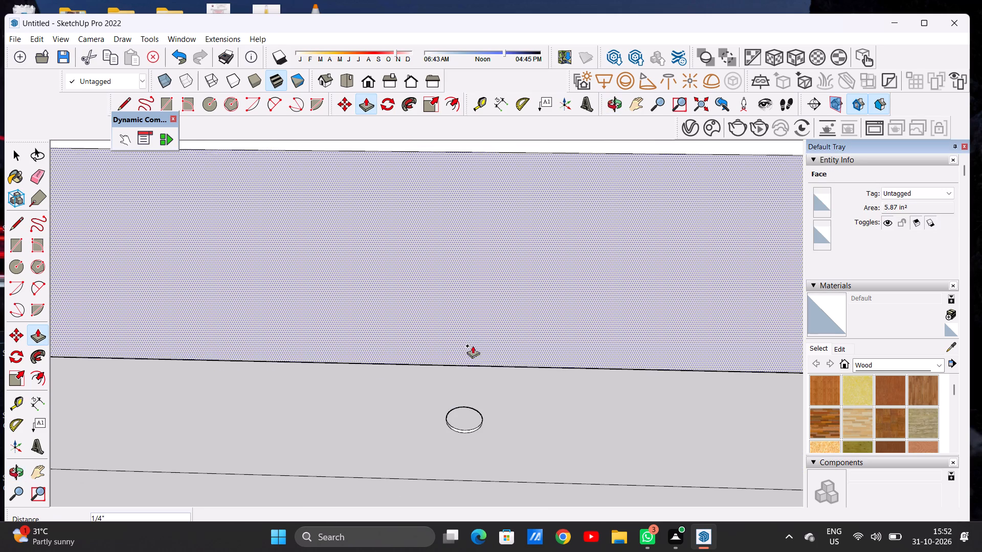
key("space")
key("p")
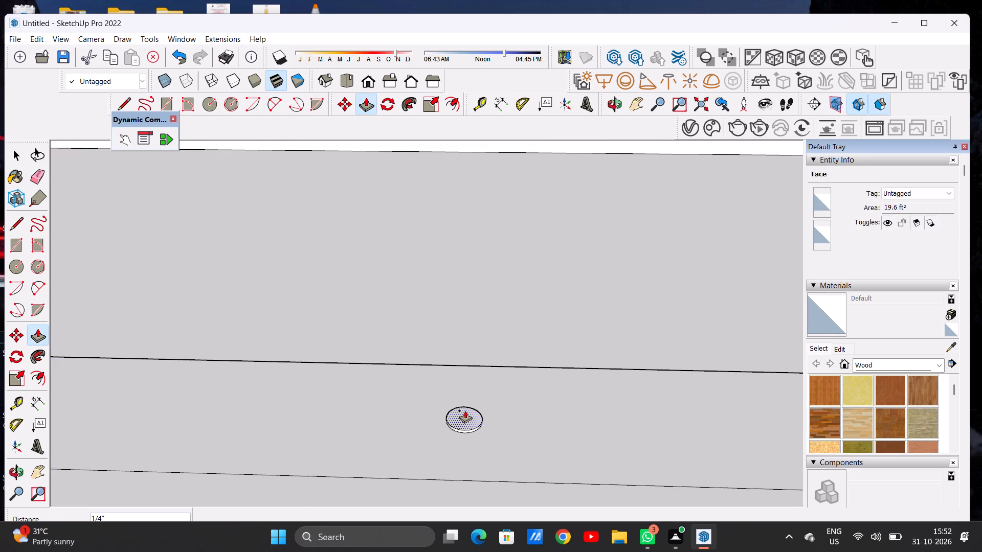
key("space")
key("space")
Extrude the raised disc nearest the walled room about 2' 10 15/16" farther up into the top rail as a round upright.
scroll(472, 343, "down", 15)
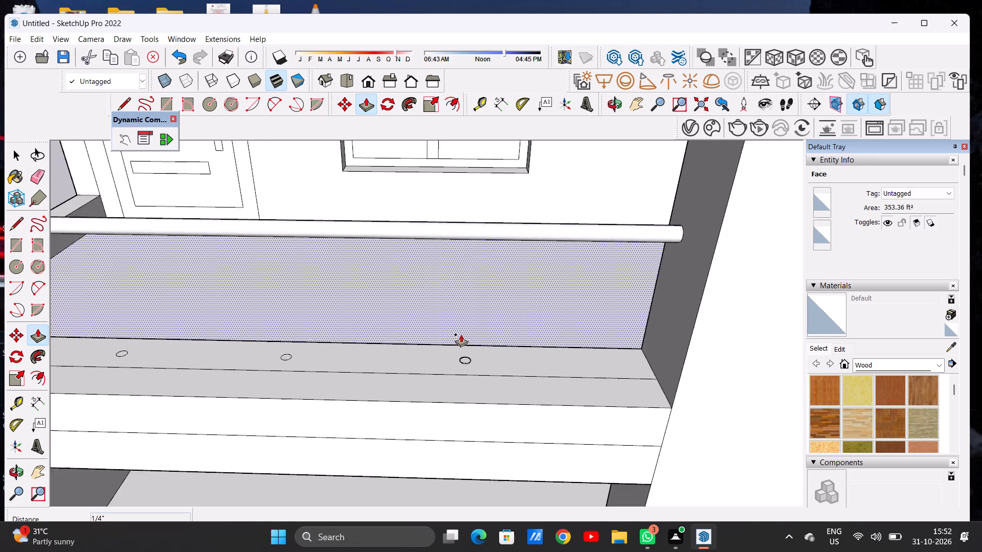
scroll(461, 334, "down", 5)
scroll(395, 404, "down", 15)
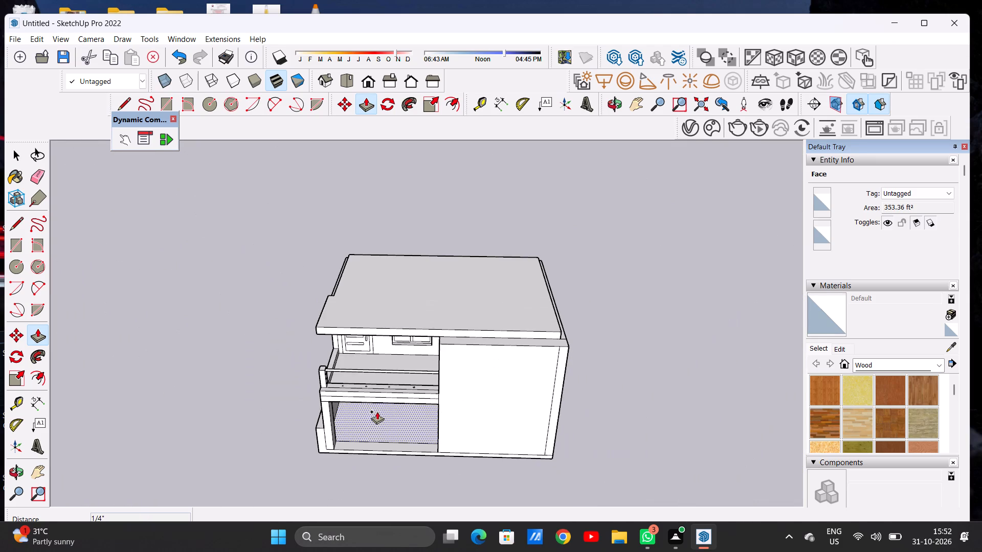
left_click(266, 431)
key("space")
scroll(410, 395, "up", 6)
scroll(411, 394, "down", 1)
scroll(415, 381, "up", 2)
scroll(415, 380, "down", 1)
scroll(415, 380, "up", 4)
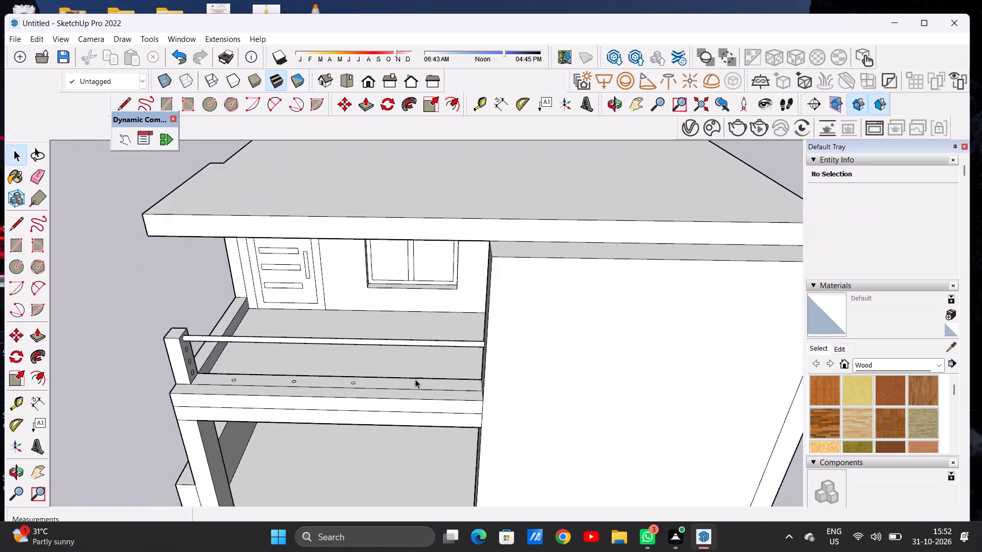
scroll(415, 379, "up", 10)
key("p")
scroll(431, 386, "up", 4)
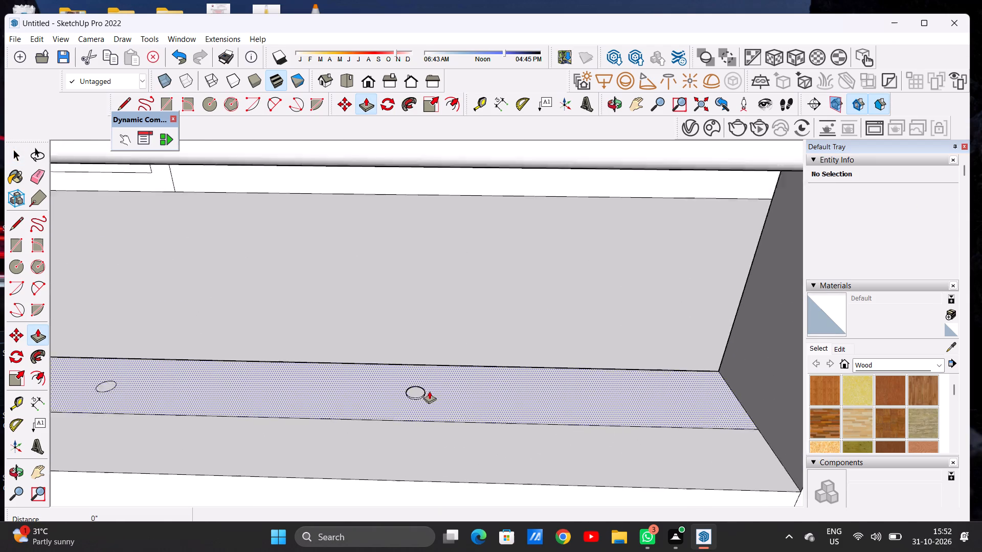
scroll(429, 391, "up", 2)
left_click(415, 386)
scroll(427, 335, "down", 7)
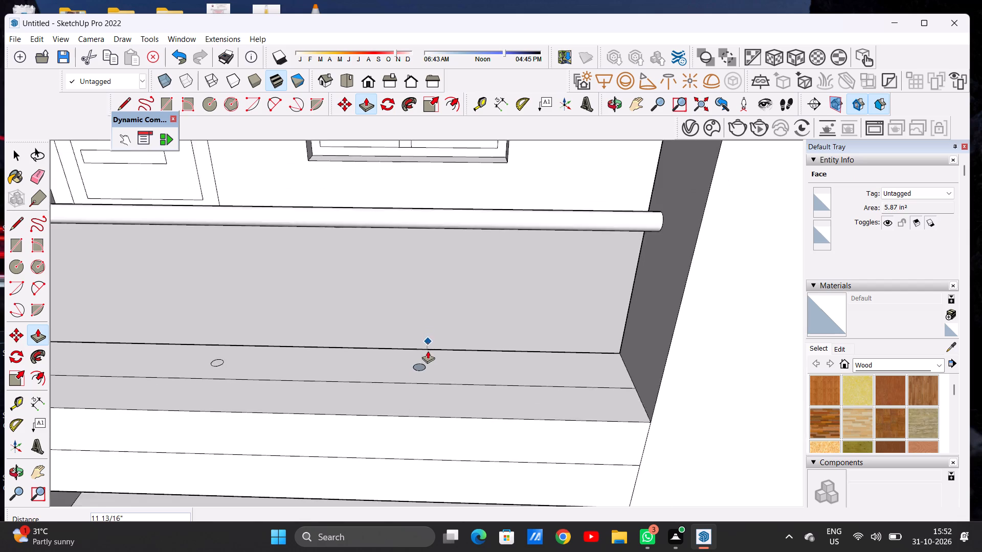
scroll(428, 351, "down", 7)
scroll(426, 313, "up", 8)
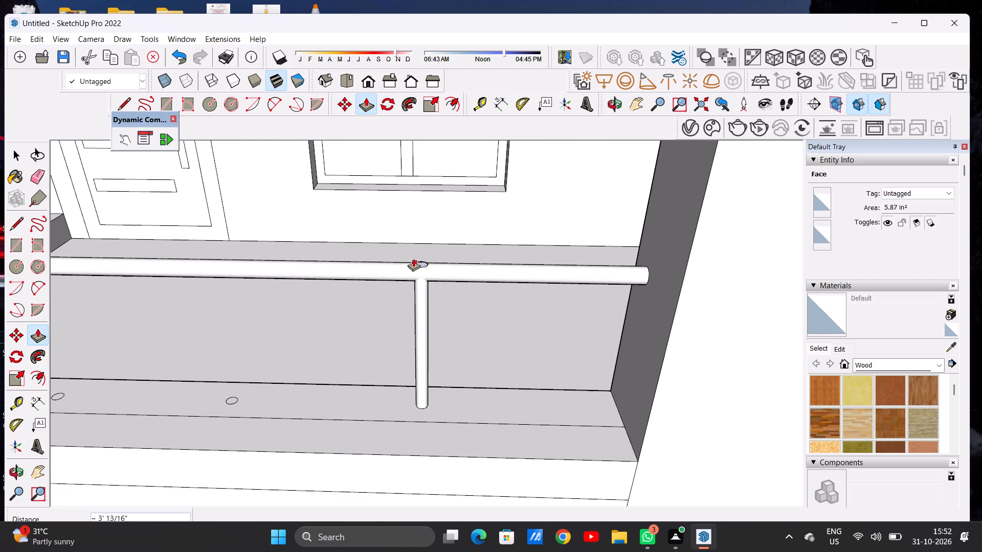
middle_click_drag(421, 279, 426, 243)
scroll(428, 287, "up", 9)
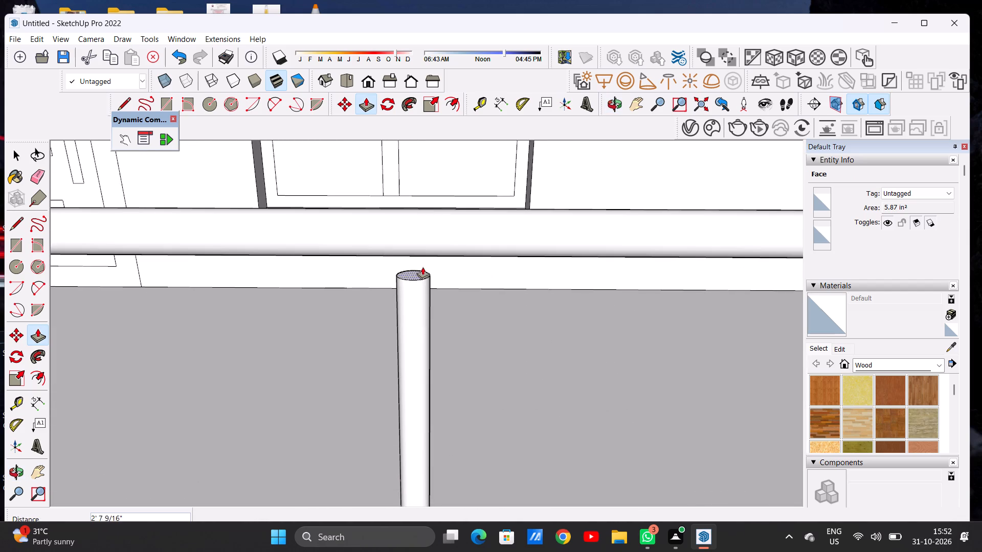
left_click(421, 237)
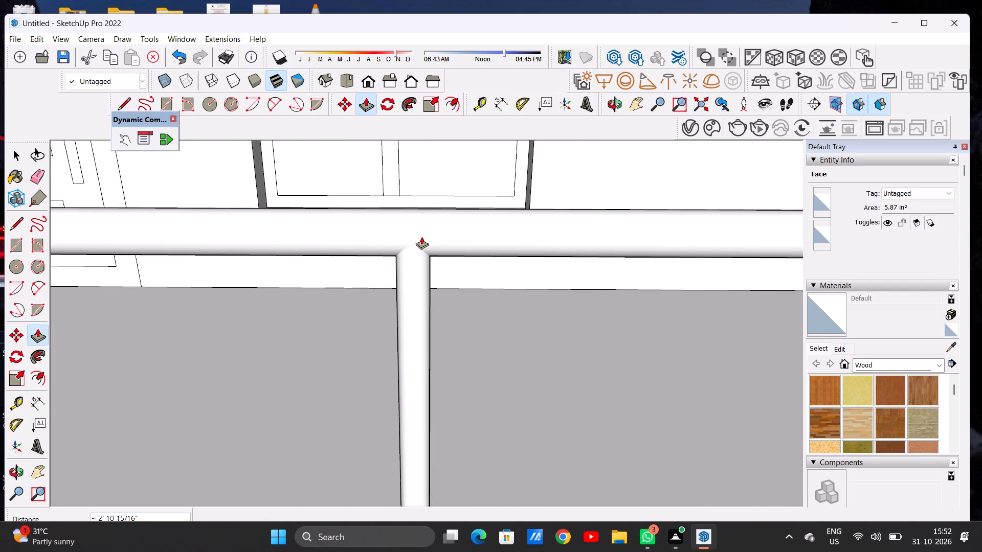
key("space")
Extrude the next ledge circle toward the corner post about 2' 11 5/16" up into the top rail.
scroll(472, 321, "down", 7)
scroll(485, 317, "down", 14)
middle_click_drag(480, 375, 479, 324)
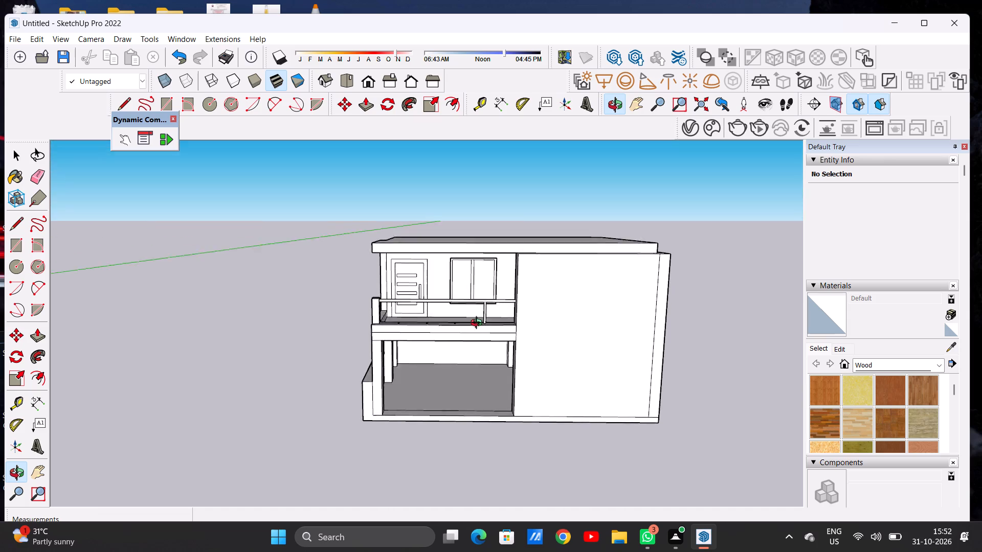
middle_click_drag(479, 324, 474, 403)
scroll(441, 336, "up", 1)
scroll(442, 336, "down", 1)
scroll(443, 336, "up", 13)
middle_click_drag(472, 351, 473, 373)
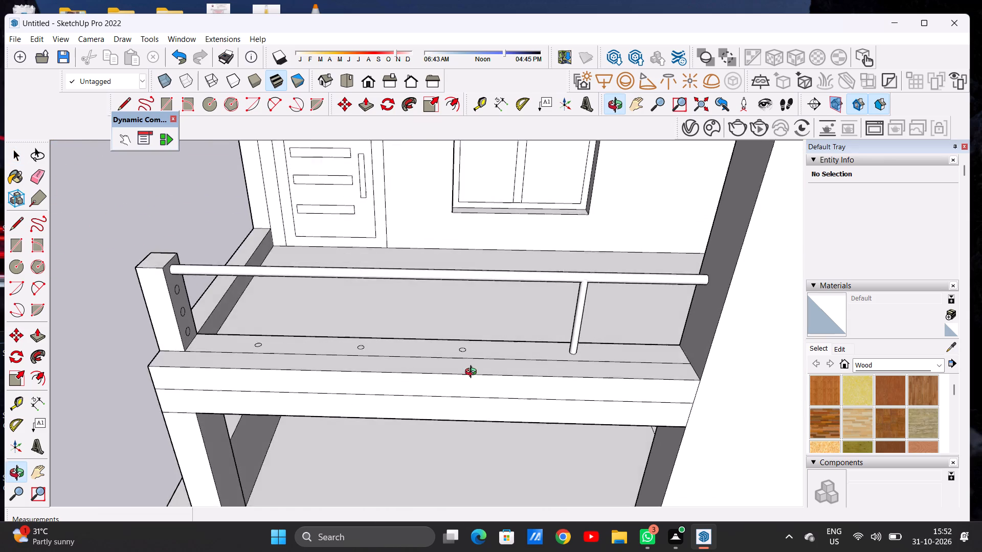
middle_click_drag(473, 373, 475, 400)
scroll(453, 360, "up", 5)
key("p")
scroll(475, 353, "up", 2)
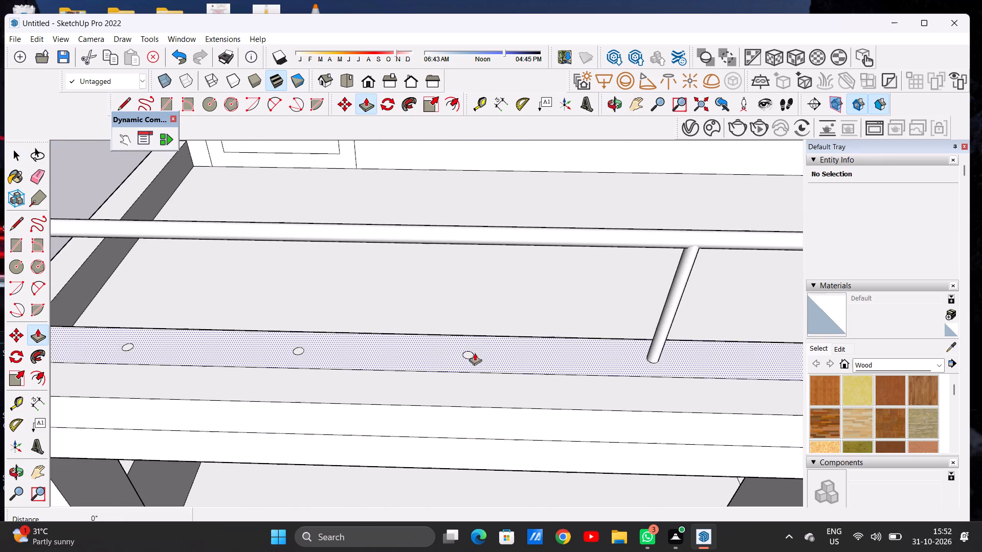
scroll(475, 353, "up", 8)
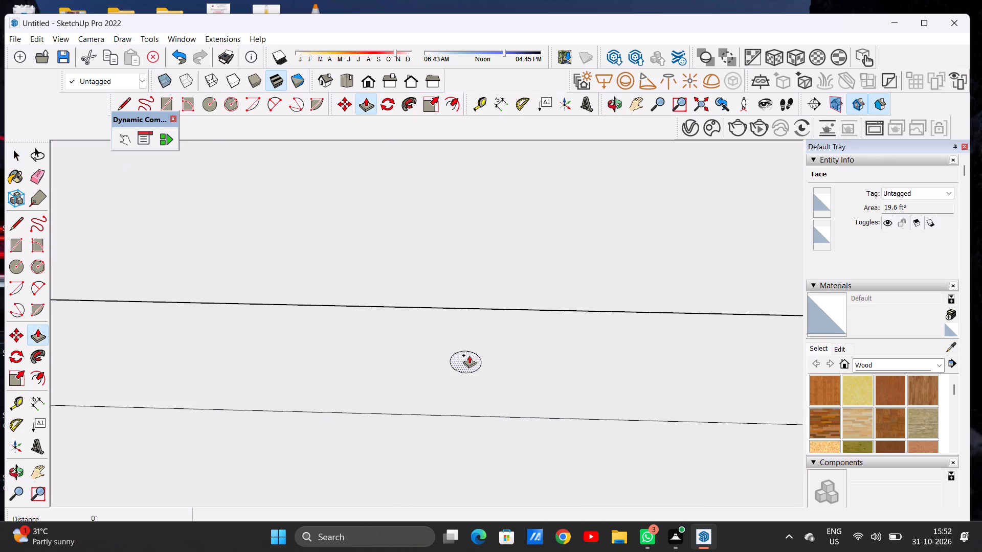
left_click(469, 355)
scroll(476, 287, "down", 11)
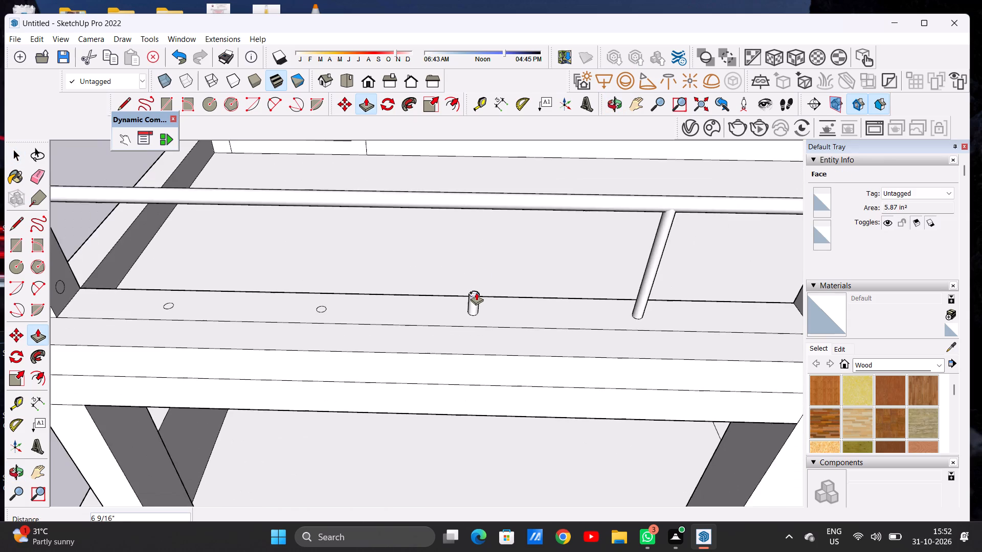
middle_click_drag(479, 224, 475, 178)
scroll(482, 200, "up", 4)
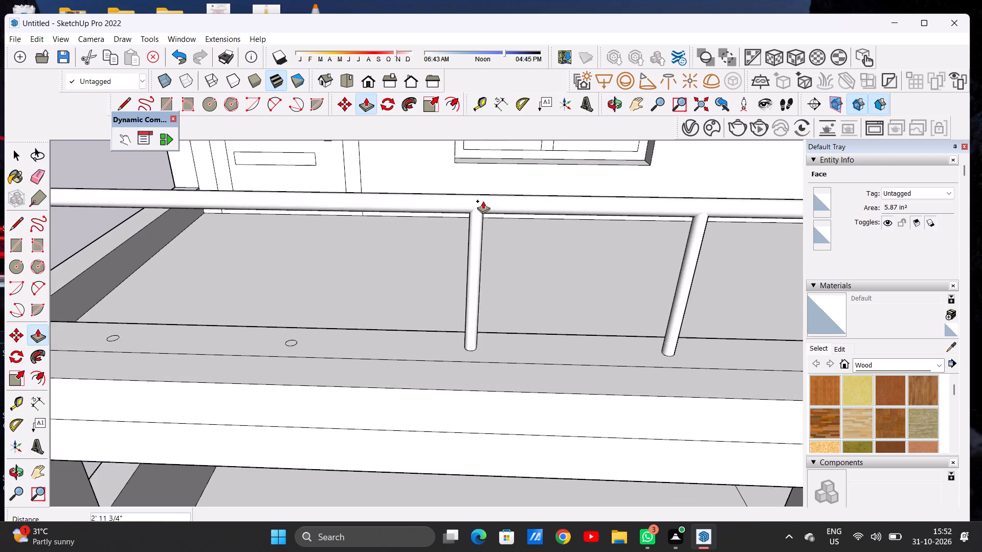
left_click(477, 203)
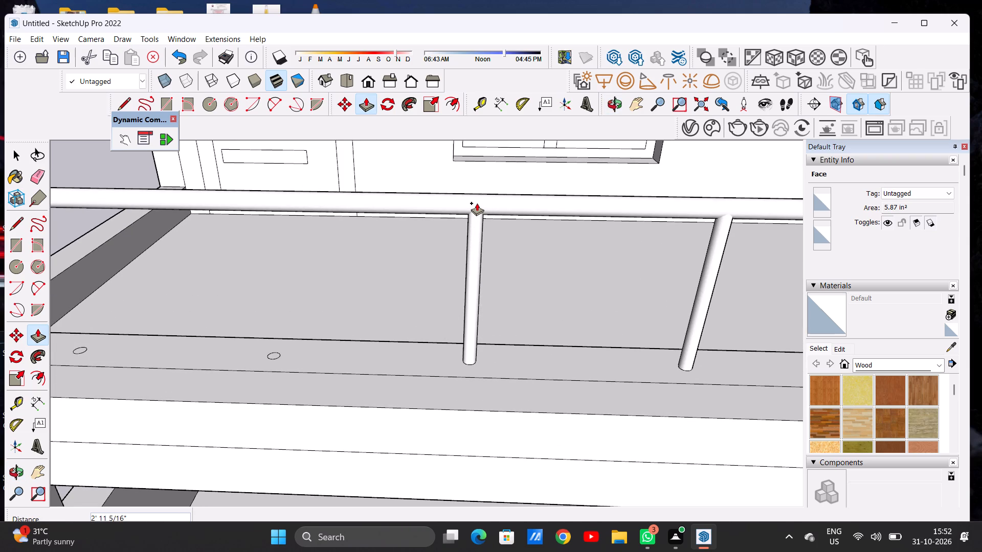
Extrude the third ledge circle from the walled room about 2' 11 3/16" up into the top rail.
scroll(495, 233, "down", 7)
scroll(401, 286, "up", 2)
scroll(401, 286, "down", 1)
scroll(401, 286, "up", 3)
middle_click_drag(413, 281, 412, 336)
scroll(413, 288, "up", 18)
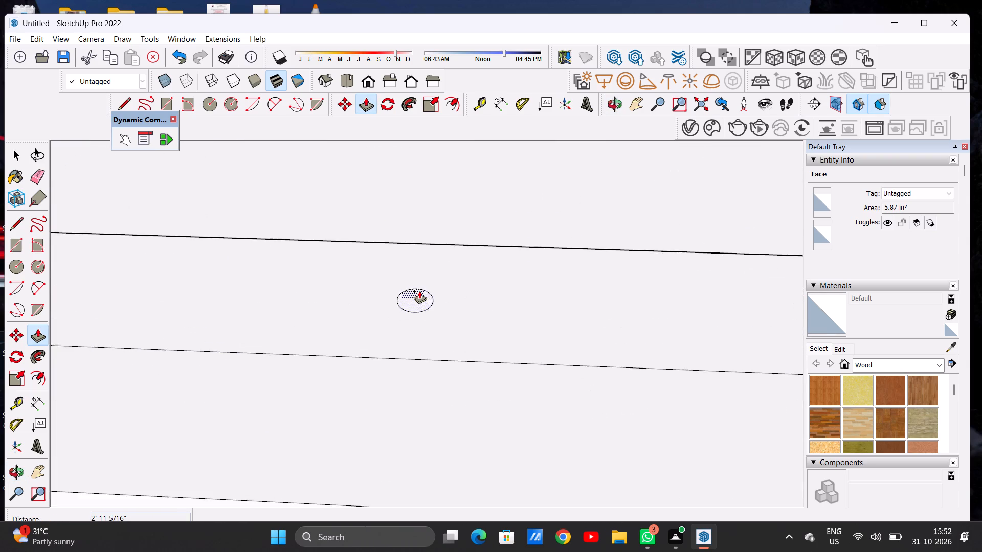
scroll(419, 291, "up", 7)
left_click(421, 302)
scroll(428, 263, "down", 6)
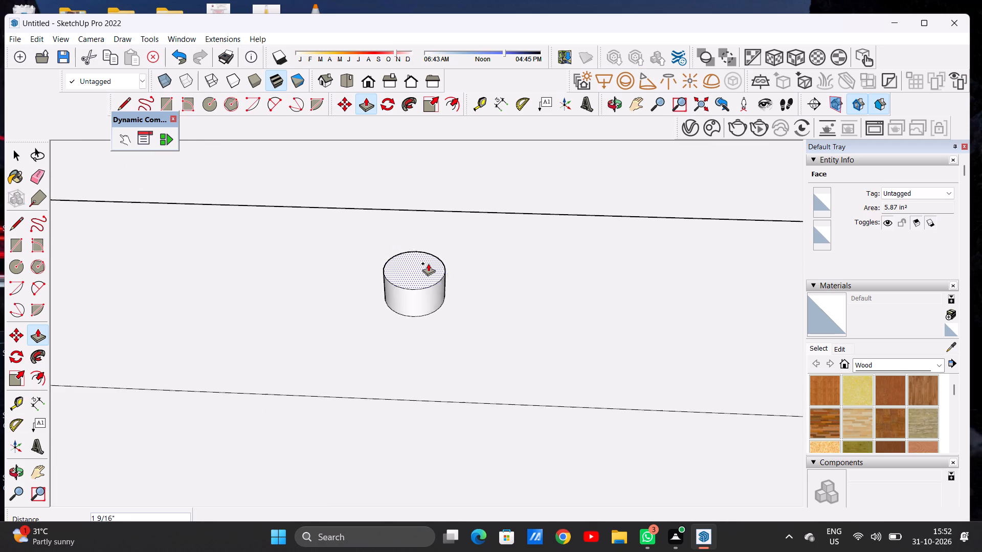
scroll(428, 263, "down", 20)
scroll(428, 263, "down", 3)
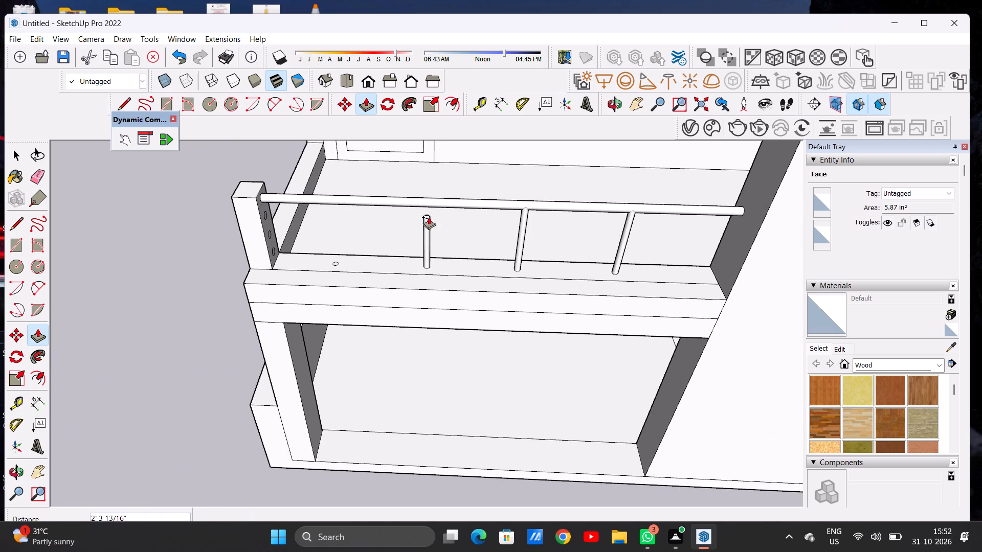
middle_click_drag(429, 217, 429, 168)
scroll(431, 195, "up", 11)
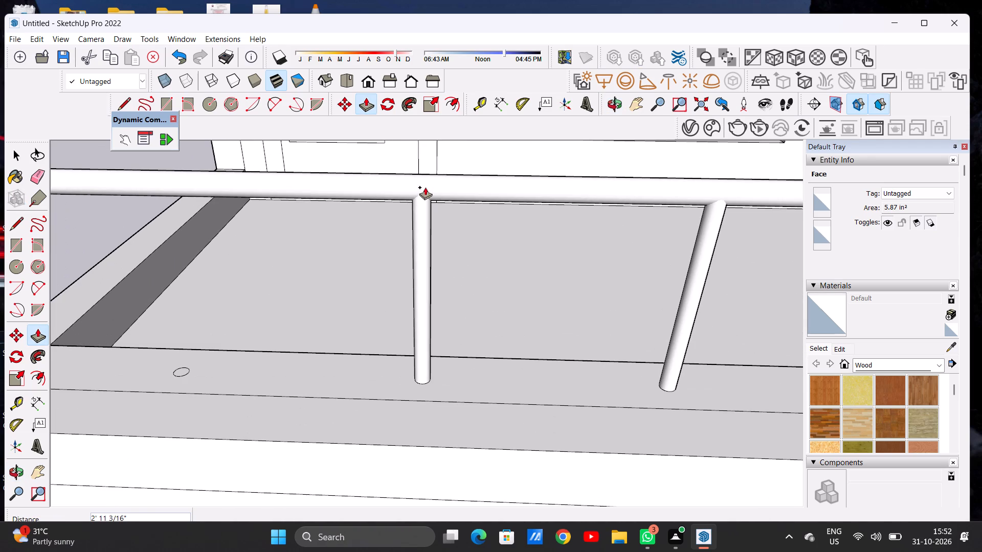
left_click(425, 187)
Extrude the last ledge circle, nearest the corner post, about 2' 11 11/16" up into the top rail.
scroll(425, 210, "down", 7)
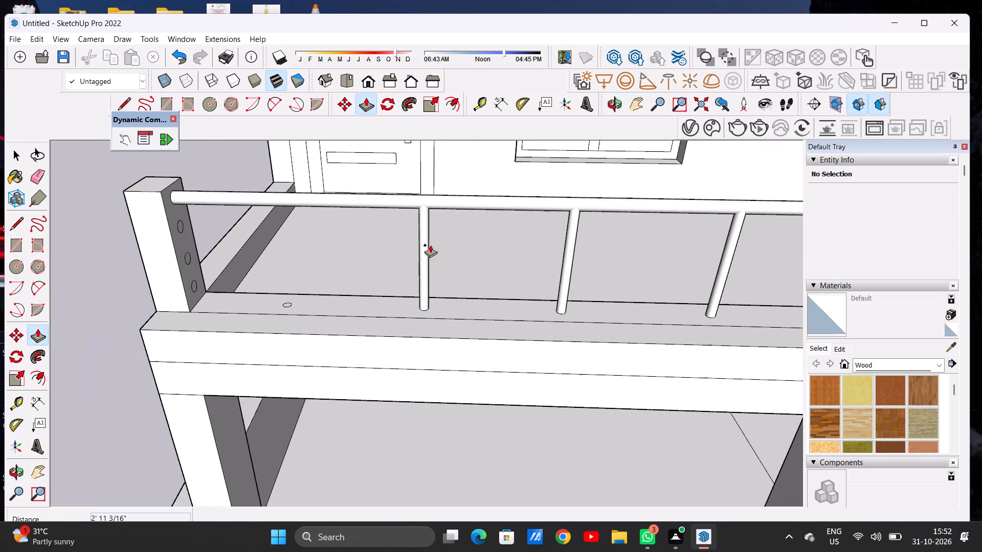
scroll(274, 296, "up", 17)
scroll(301, 302, "down", 1)
scroll(301, 302, "up", 2)
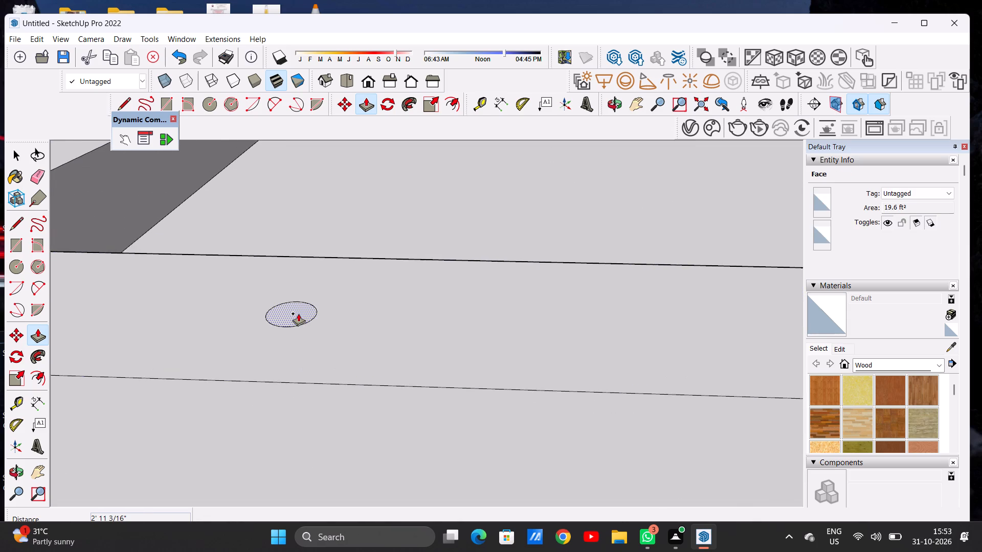
left_click(298, 313)
scroll(316, 256, "down", 6)
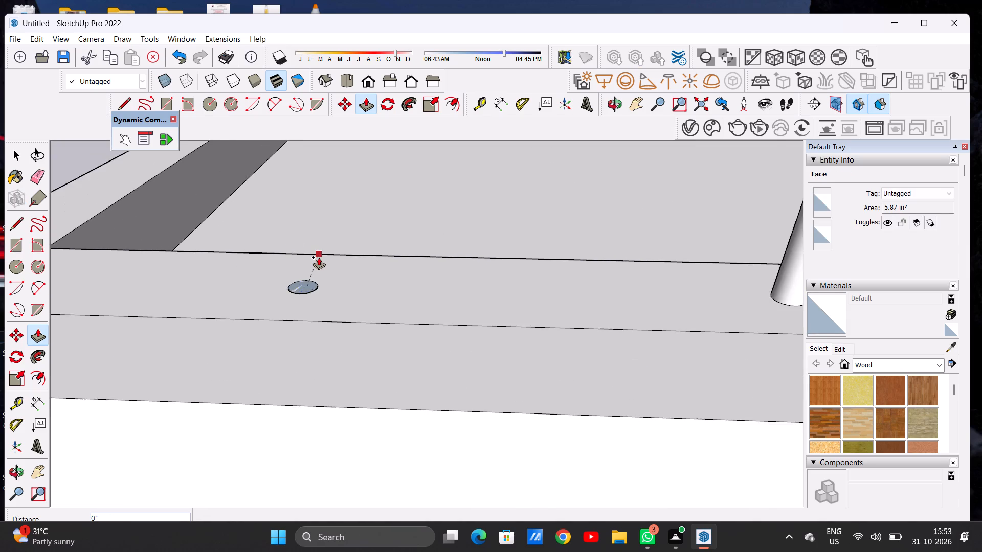
scroll(319, 257, "down", 3)
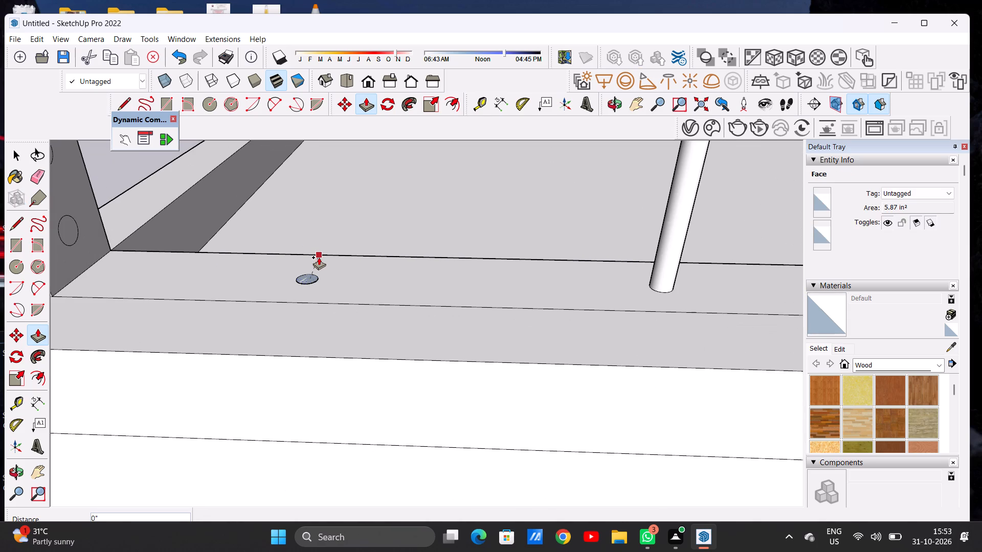
scroll(318, 261, "down", 7)
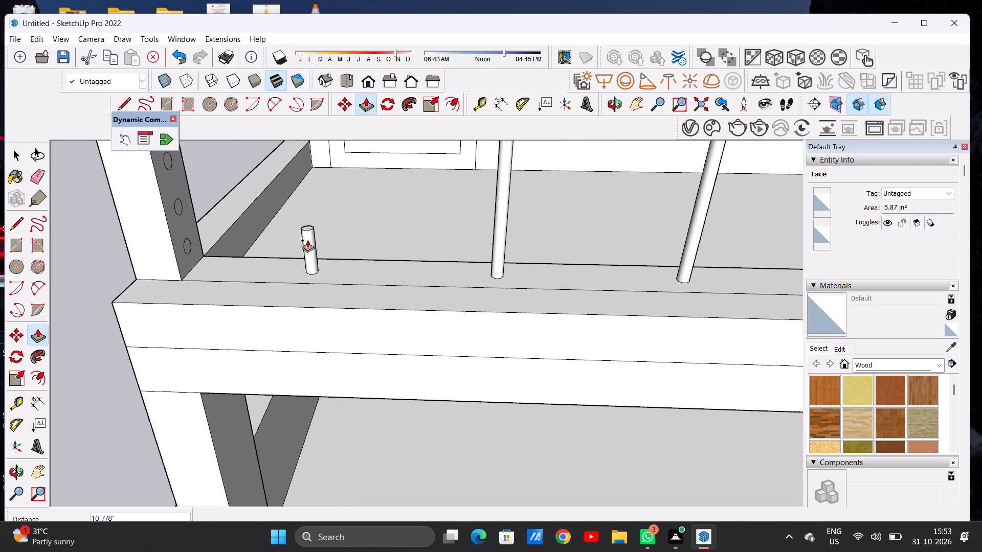
scroll(309, 256, "down", 6)
scroll(303, 184, "up", 10)
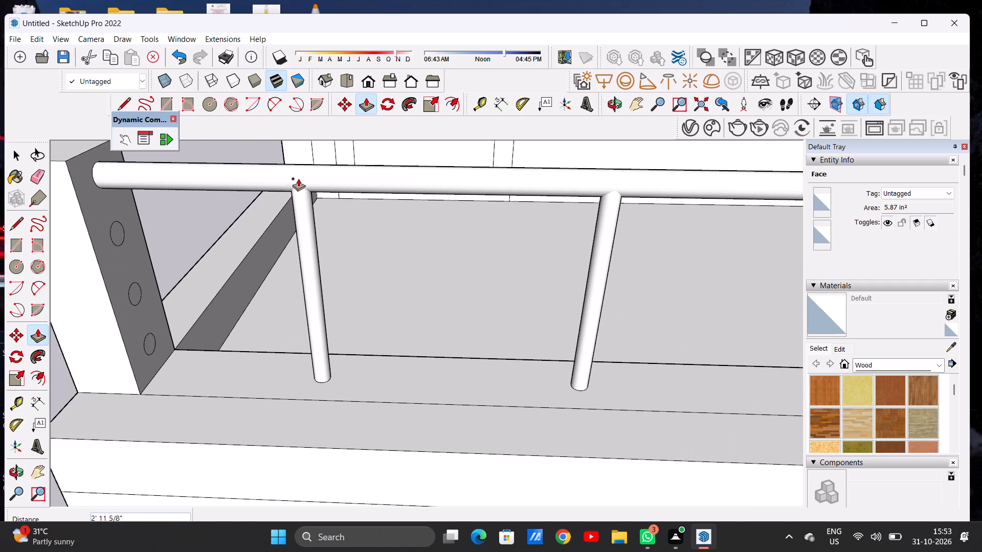
left_click(297, 180)
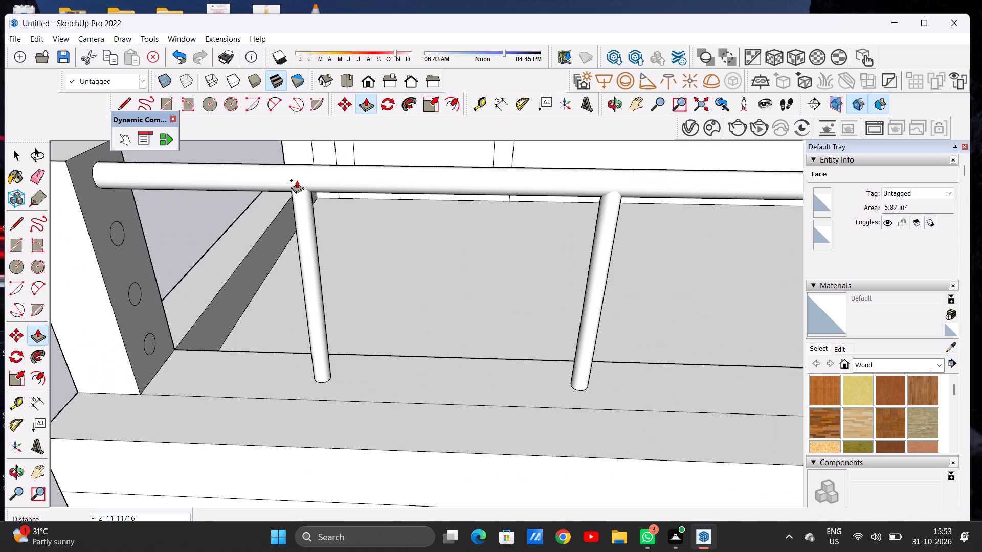
Extrude the corner post circle just below the top rail about 17' 5 13/16" as a round rail reaching the walled room.
scroll(309, 206, "down", 16)
scroll(324, 326, "up", 1)
scroll(324, 328, "down", 3)
middle_click_drag(323, 330, 310, 313)
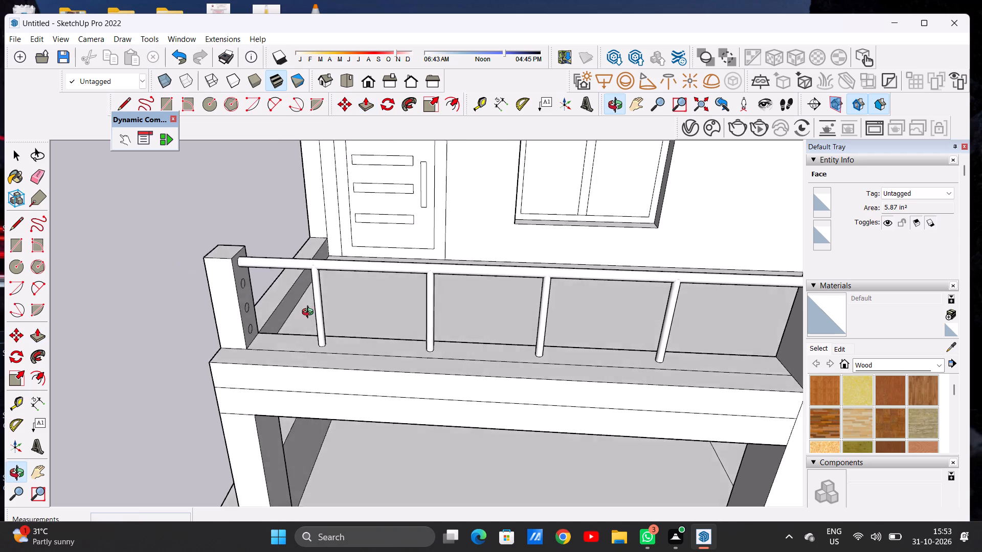
middle_click_drag(310, 313, 292, 303)
scroll(254, 262, "up", 18)
left_click(245, 261)
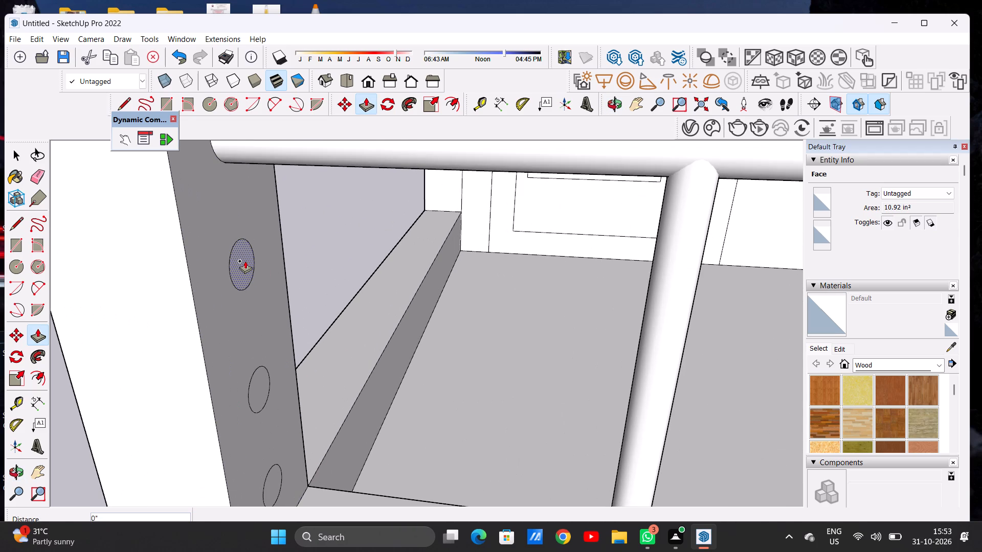
scroll(354, 286, "down", 17)
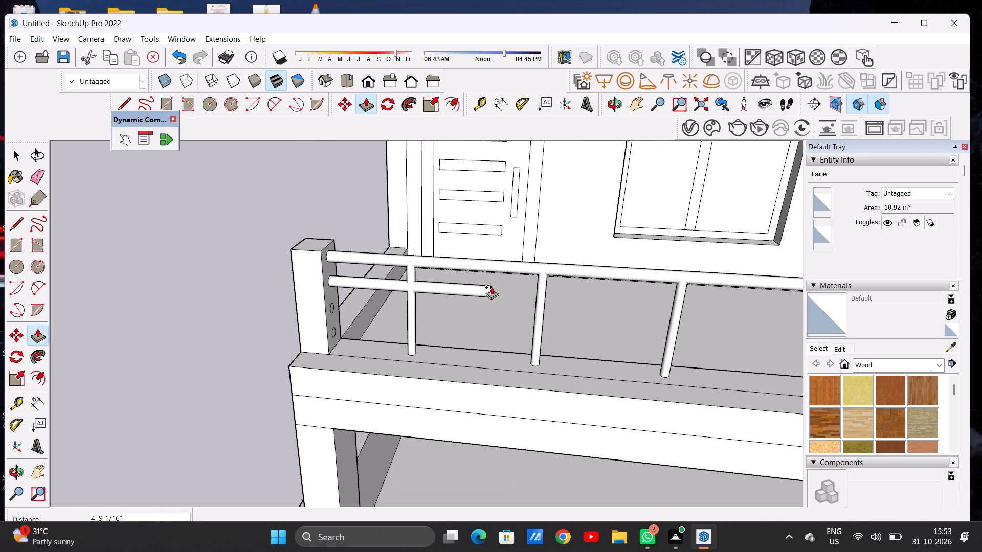
scroll(466, 303, "down", 8)
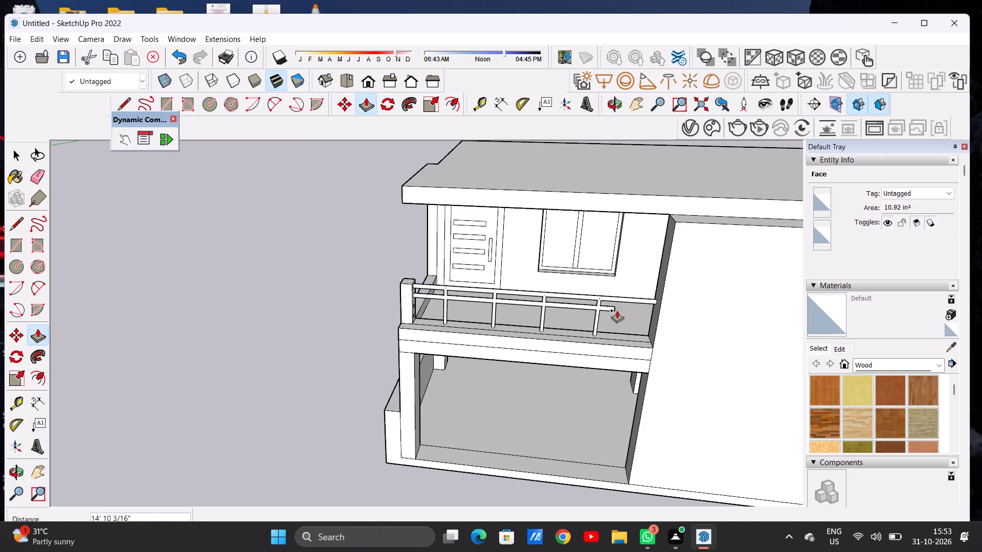
scroll(646, 316, "up", 4)
scroll(646, 316, "down", 1)
scroll(646, 316, "up", 1)
middle_click_drag(637, 314, 674, 290)
scroll(673, 280, "up", 15)
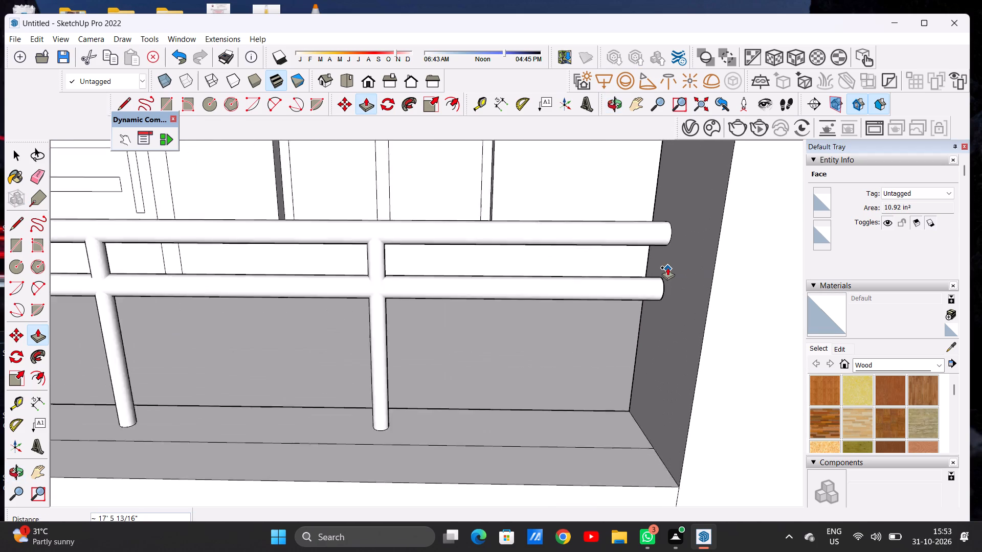
scroll(667, 267, "up", 3)
scroll(667, 267, "down", 1)
scroll(667, 267, "up", 1)
left_click(663, 260)
Extrude the lowest circle on the corner post about 17' 5 13/16" to the walled room as the bottom round rail.
scroll(668, 289, "down", 1)
scroll(668, 289, "up", 1)
scroll(668, 289, "down", 6)
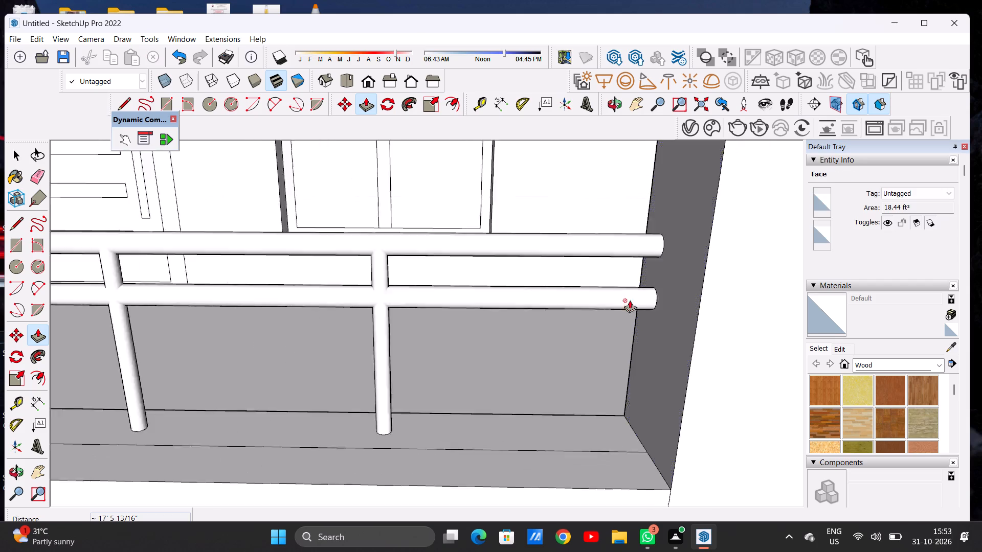
scroll(630, 300, "down", 14)
middle_click_drag(353, 337, 280, 319)
scroll(307, 307, "up", 1)
scroll(307, 307, "down", 1)
scroll(307, 307, "up", 6)
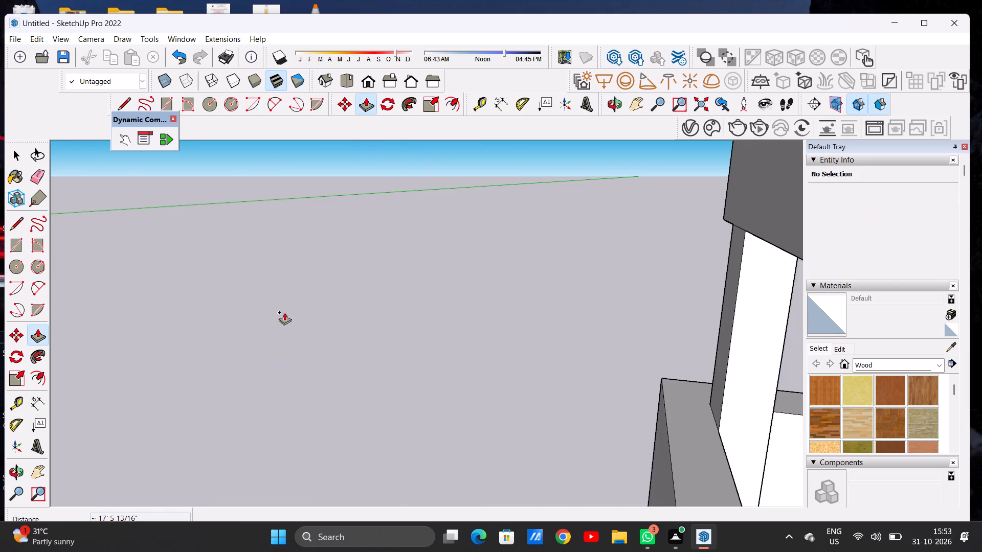
scroll(302, 305, "down", 4)
scroll(270, 335, "up", 13)
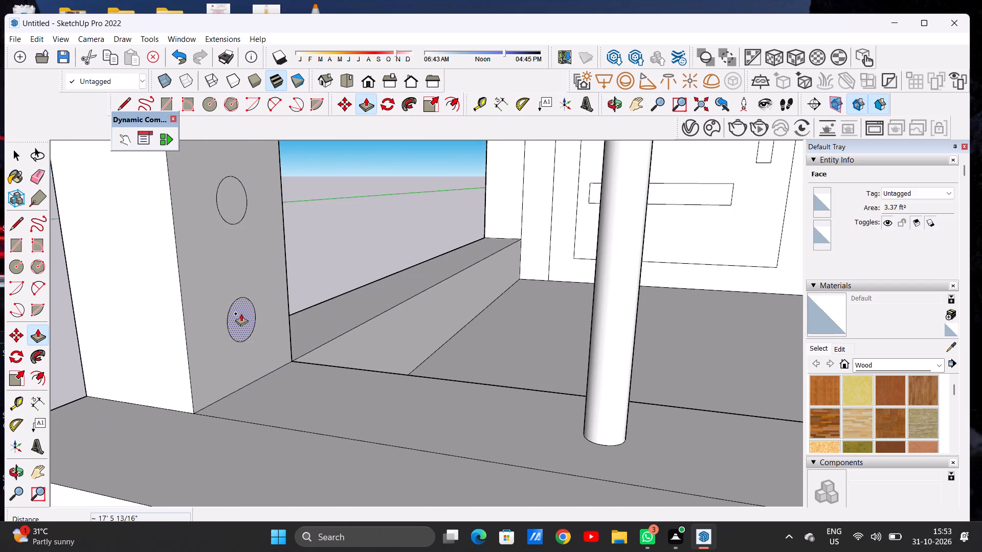
left_click(241, 313)
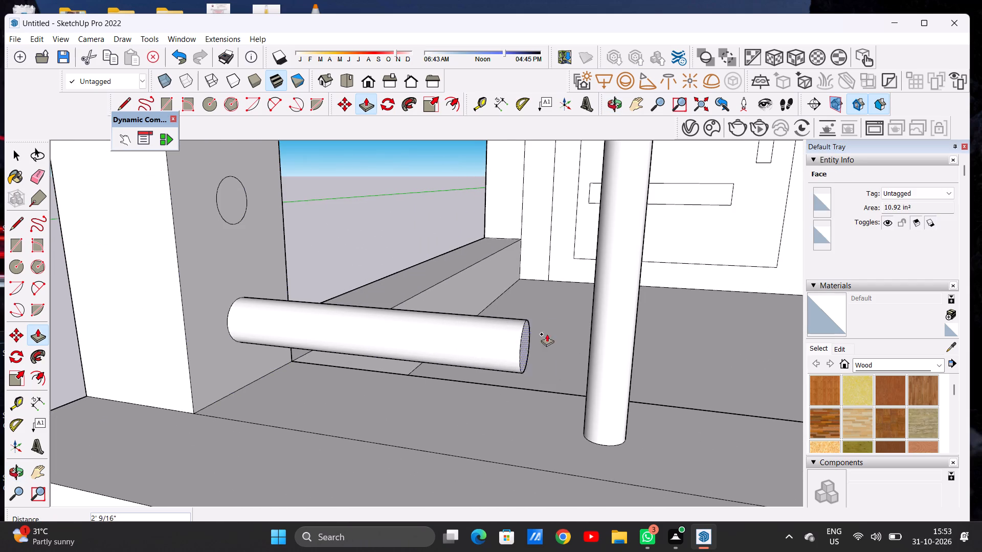
scroll(554, 334, "down", 20)
scroll(554, 334, "down", 4)
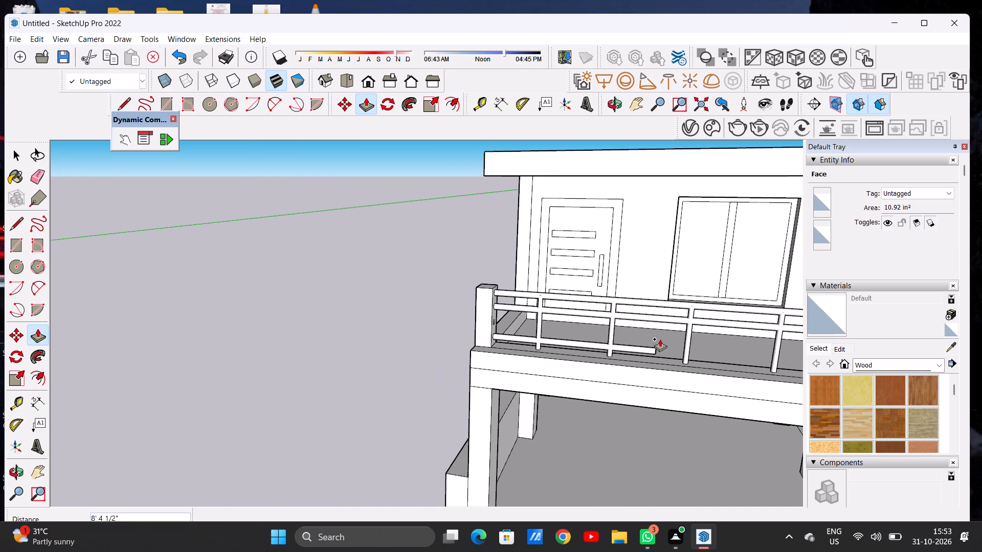
scroll(637, 342, "down", 14)
scroll(650, 343, "up", 16)
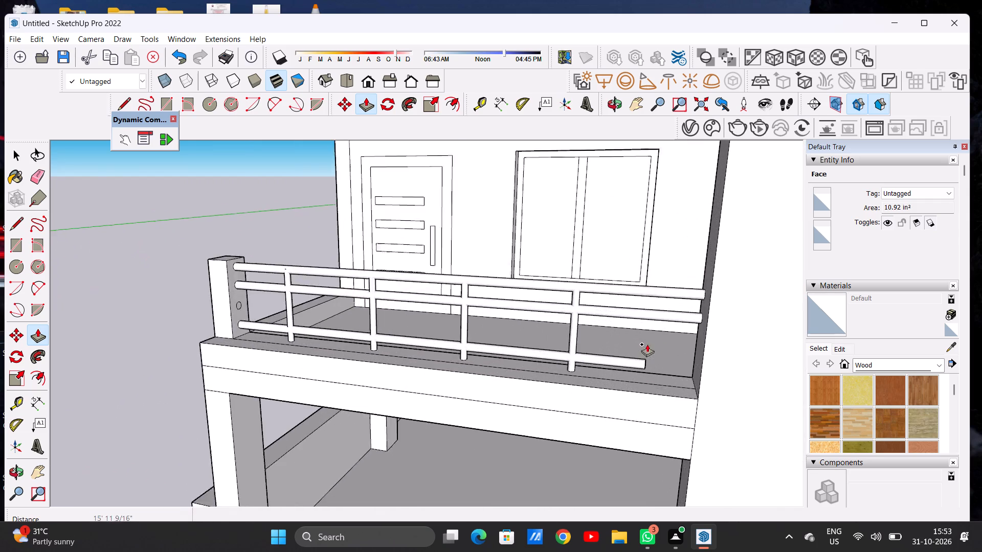
middle_click_drag(678, 373, 705, 371)
scroll(707, 364, "up", 5)
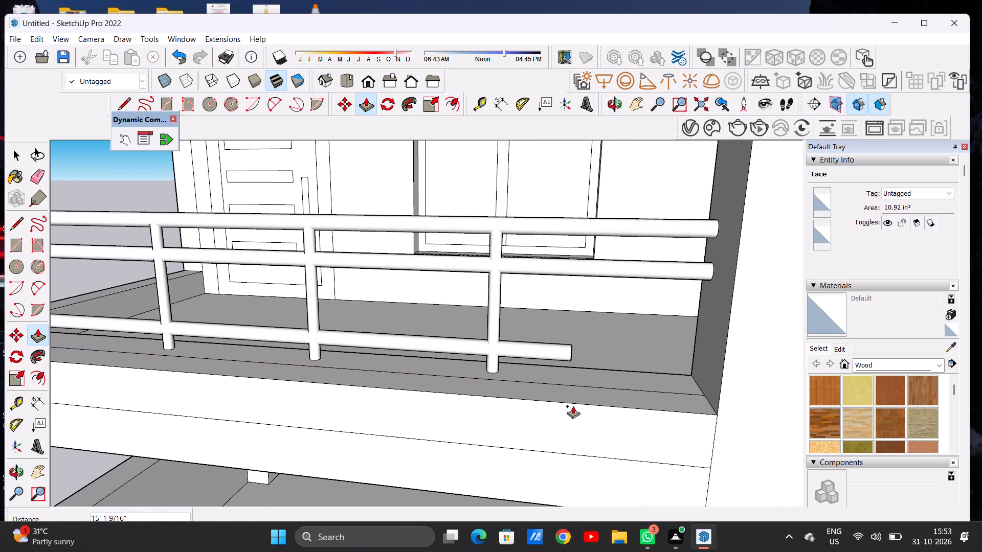
left_click(721, 311)
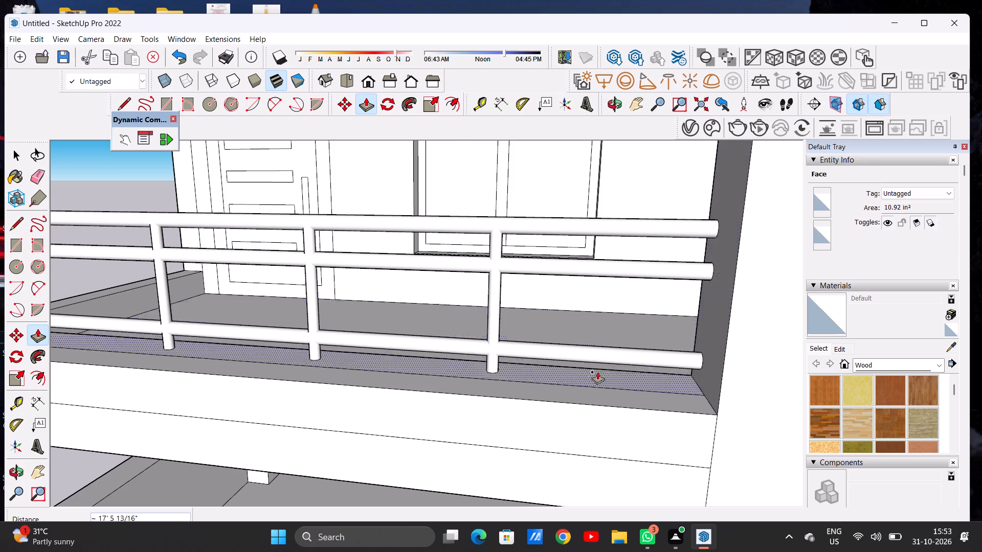
Extrude the remaining corner post circle, between the second and bottom rails, about 17' 5 13/16" to the walled room.
scroll(592, 375, "down", 10)
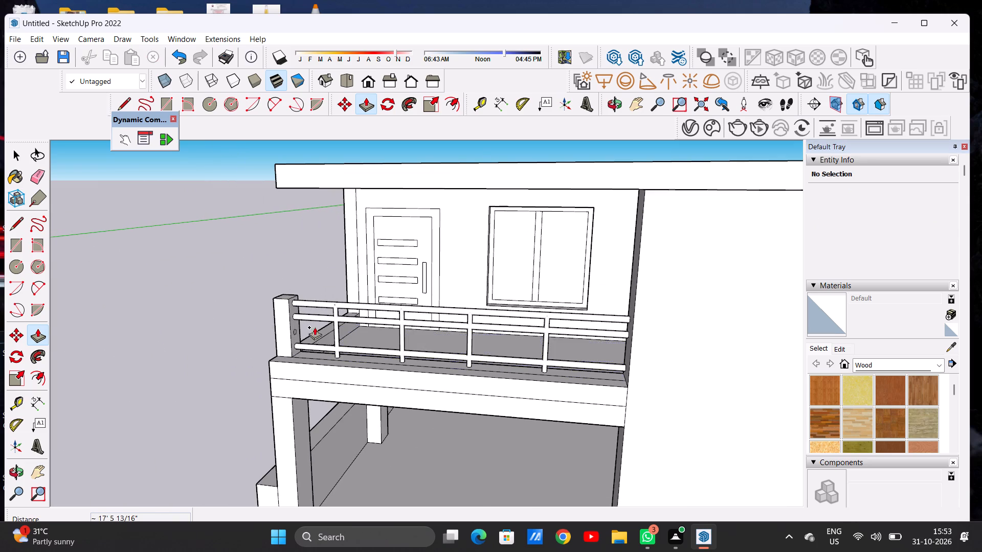
scroll(306, 332, "up", 5)
scroll(304, 320, "down", 5)
scroll(296, 314, "up", 1)
scroll(296, 314, "down", 2)
scroll(296, 314, "up", 1)
scroll(296, 314, "down", 1)
scroll(302, 313, "up", 2)
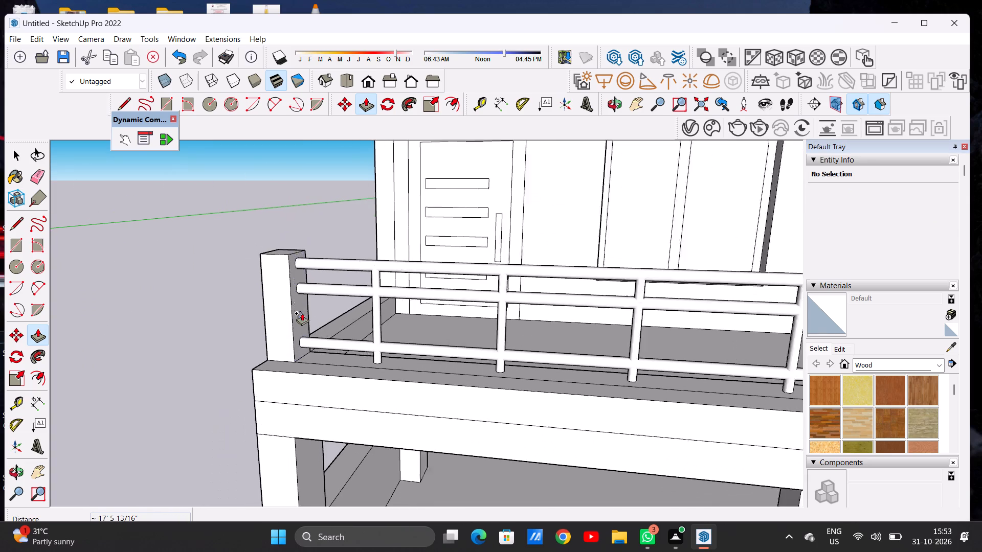
scroll(302, 313, "up", 13)
left_click(295, 321)
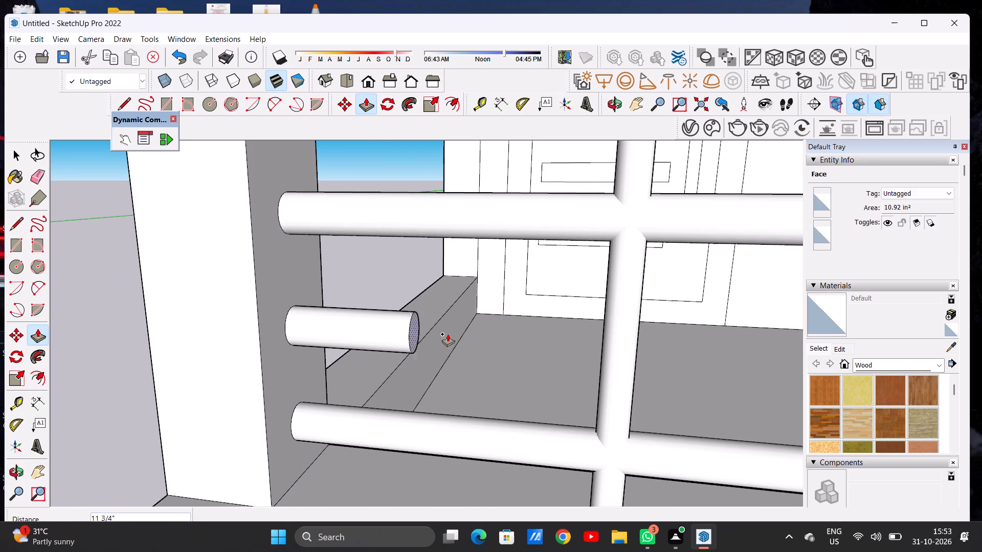
scroll(460, 332, "down", 16)
scroll(542, 349, "down", 2)
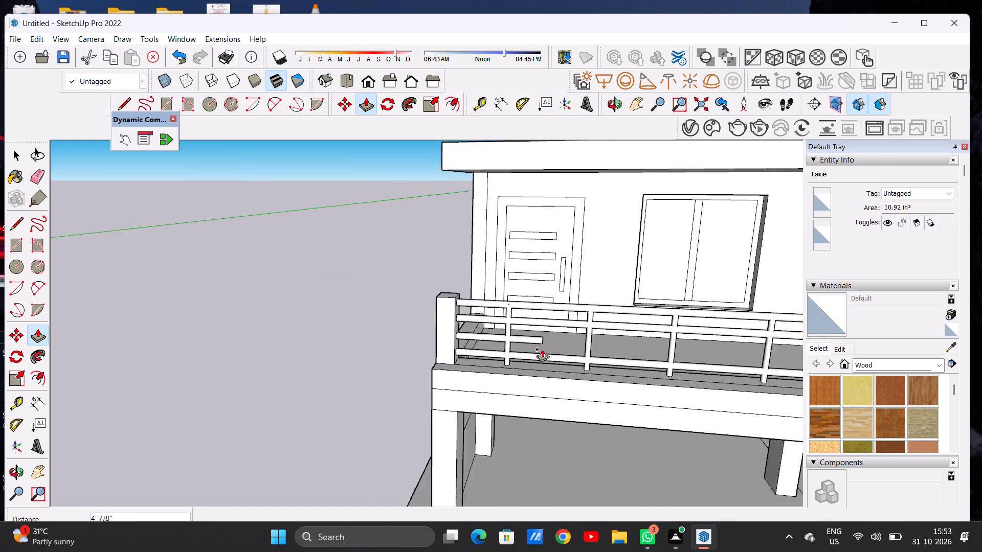
scroll(542, 349, "down", 12)
scroll(618, 347, "up", 14)
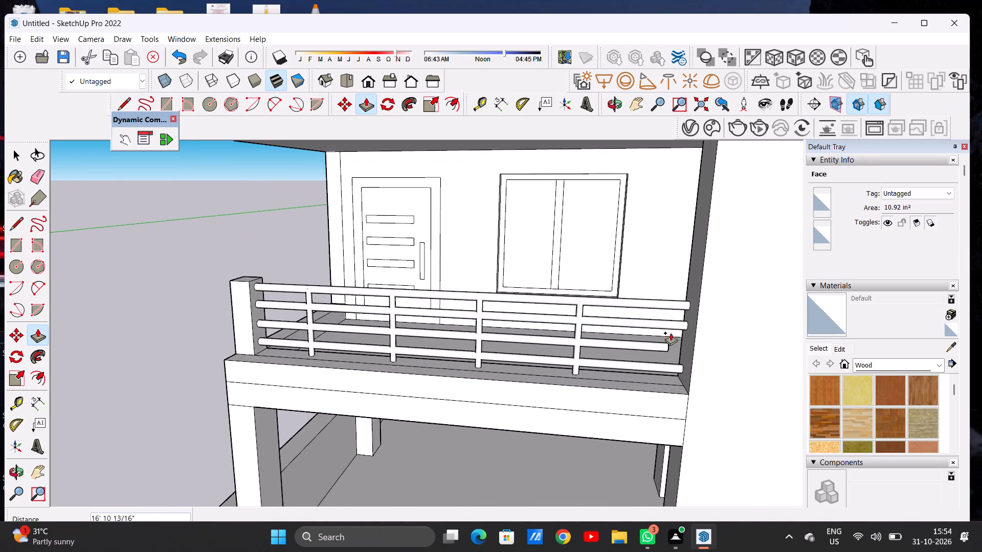
scroll(671, 333, "up", 4)
left_click(731, 325)
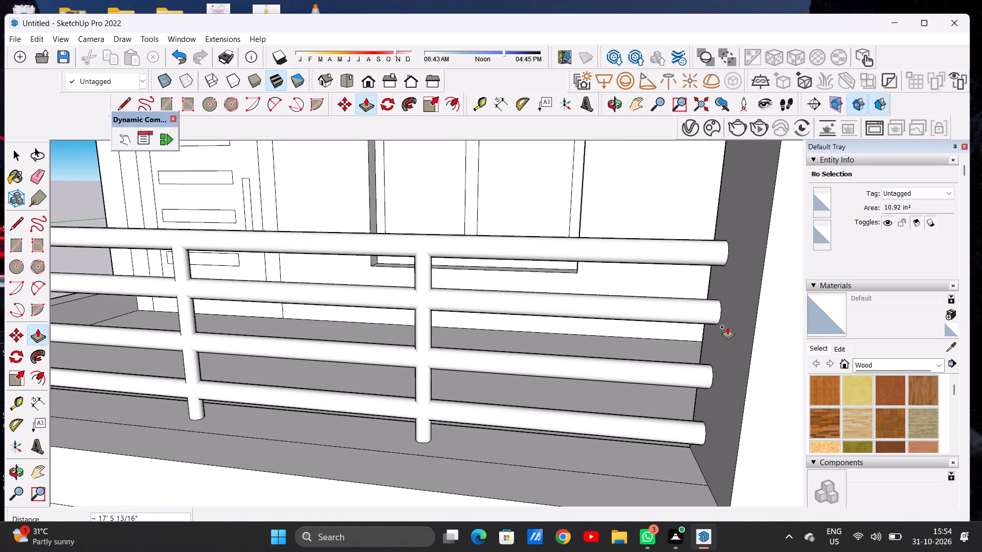
Examine the building from the side and above, checking the front railing and the balcony's open side ledge.
key("space")
scroll(622, 343, "down", 18)
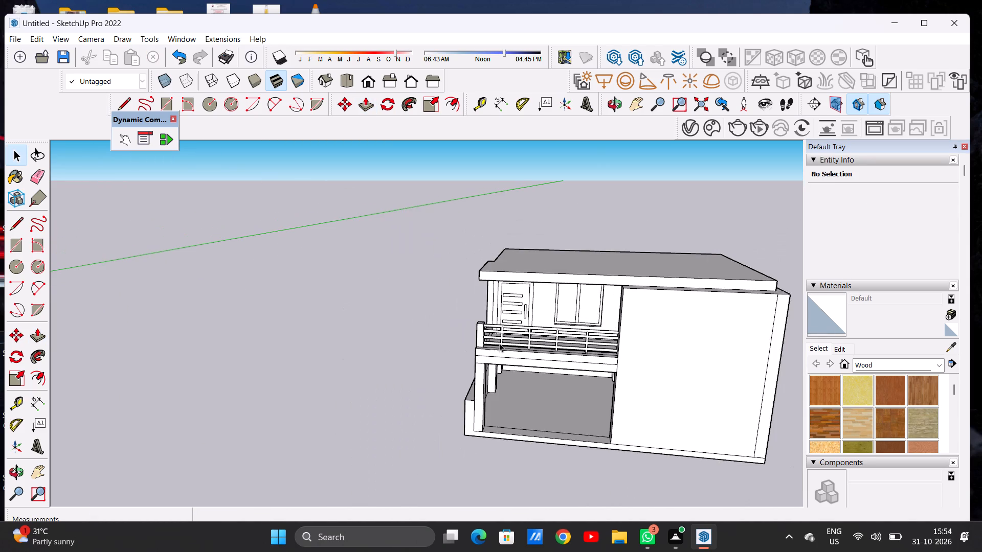
middle_click_drag(495, 345, 981, 544)
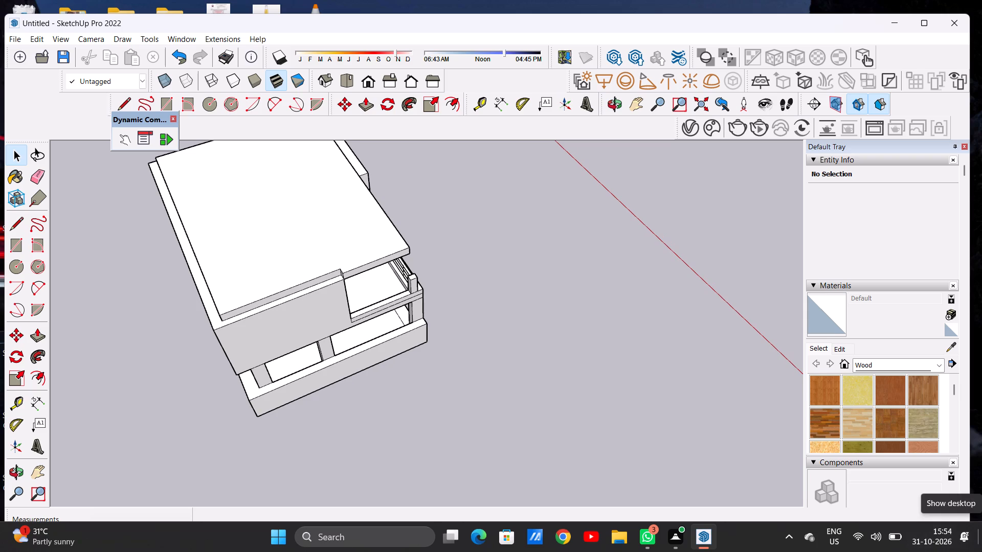
scroll(481, 335, "down", 4)
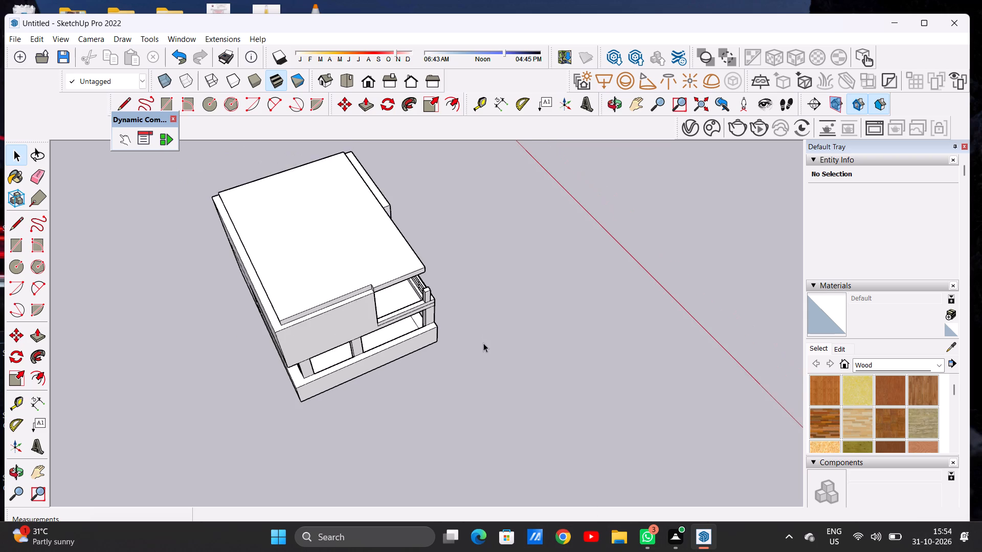
scroll(483, 343, "down", 3)
middle_click_drag(508, 340, 331, 291)
scroll(370, 300, "up", 4)
middle_click_drag(436, 324, 451, 297)
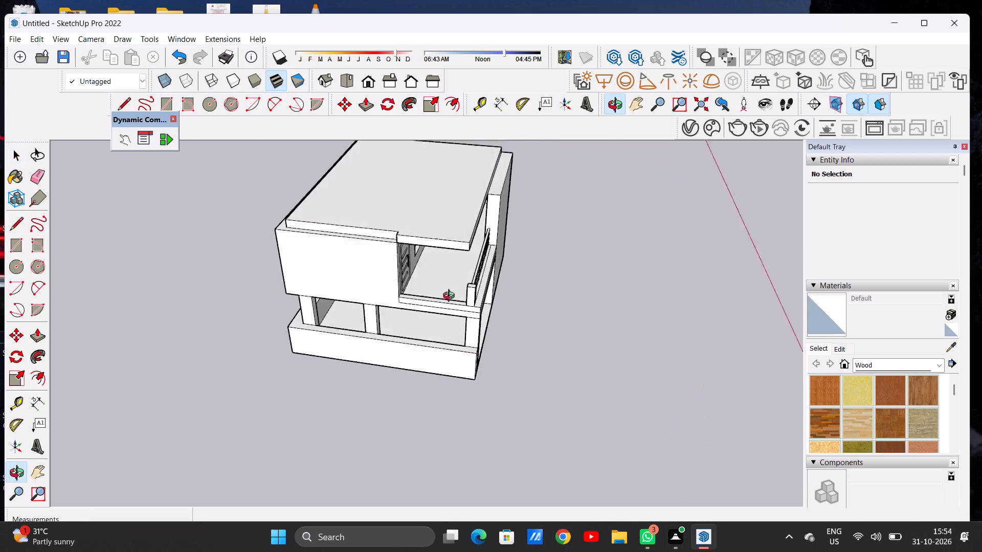
middle_click_drag(451, 297, 486, 242)
scroll(486, 242, "up", 1)
scroll(482, 314, "down", 5)
middle_click_drag(454, 339, 539, 286)
scroll(483, 284, "up", 8)
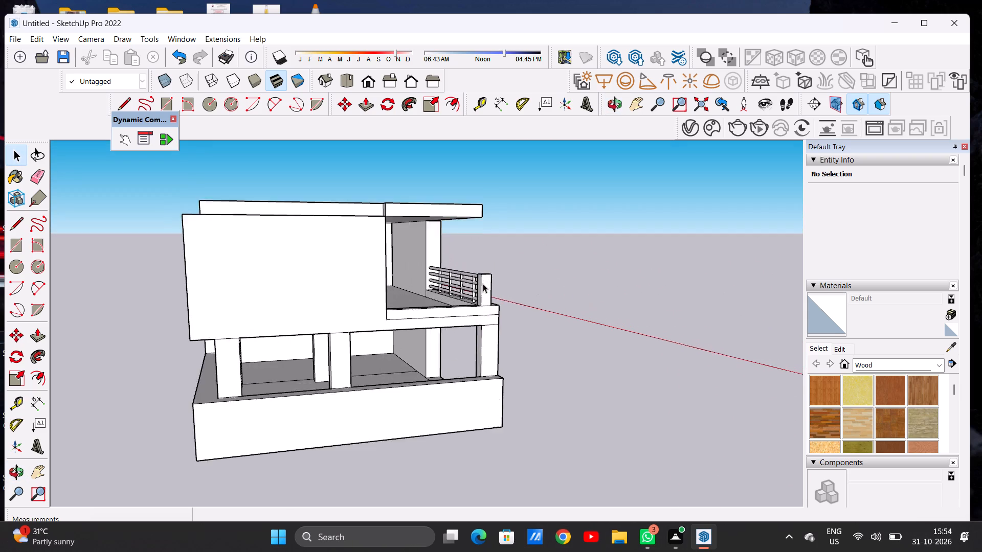
scroll(483, 284, "up", 6)
middle_click_drag(460, 299, 421, 334)
scroll(455, 303, "down", 5)
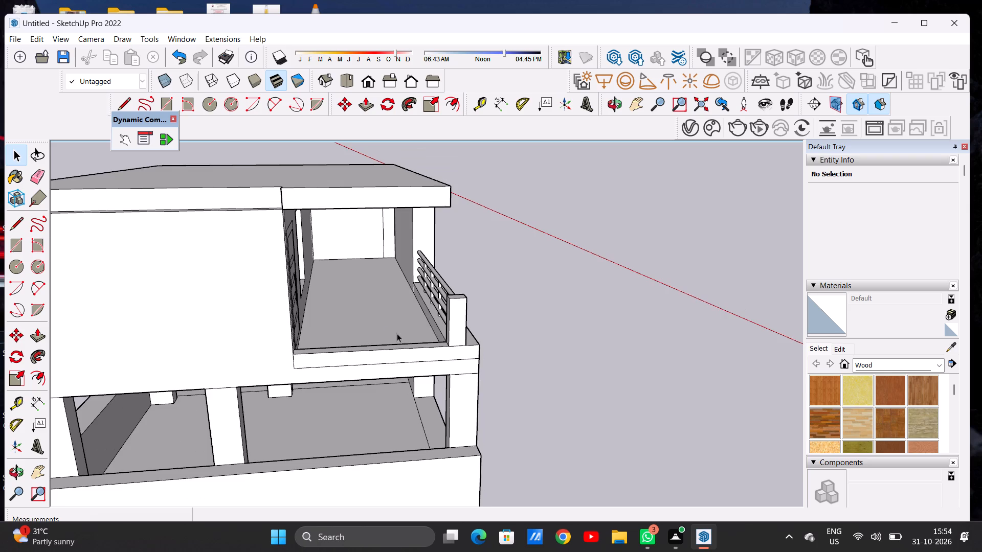
middle_click_drag(396, 333, 381, 409)
scroll(329, 389, "up", 5)
scroll(329, 389, "down", 1)
scroll(338, 384, "up", 1)
scroll(338, 384, "down", 1)
scroll(338, 384, "up", 8)
middle_click_drag(361, 354, 337, 420)
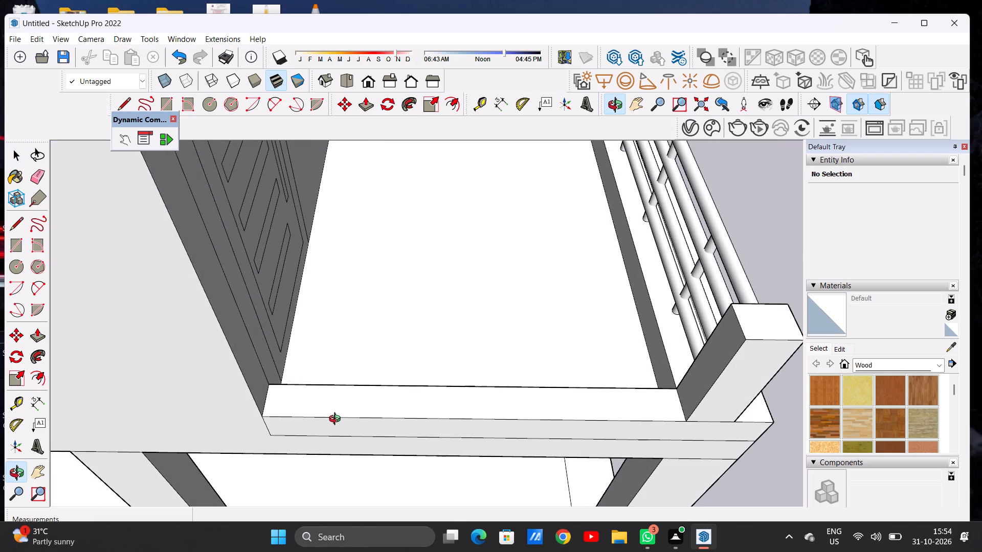
middle_click_drag(337, 420, 342, 417)
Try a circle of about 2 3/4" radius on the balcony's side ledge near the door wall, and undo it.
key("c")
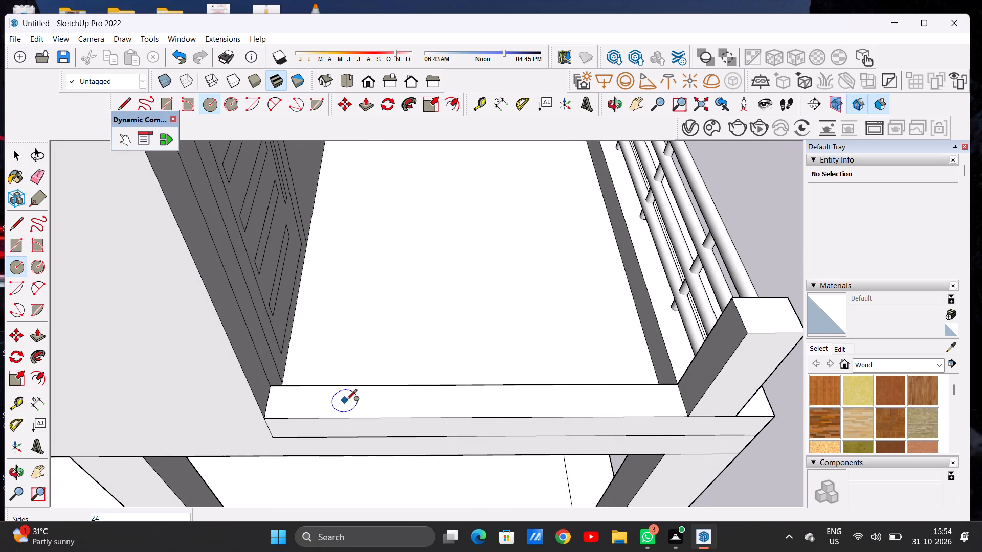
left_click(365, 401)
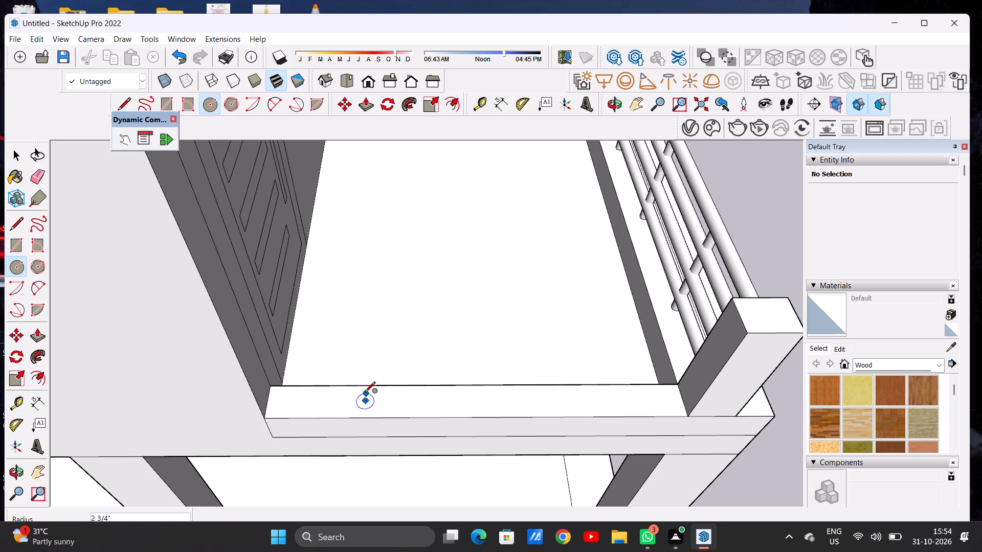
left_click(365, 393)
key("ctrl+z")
Draw a circle of about 1 5/16" radius on top of the balcony's side ledge, near the door wall.
scroll(359, 402, "up", 7)
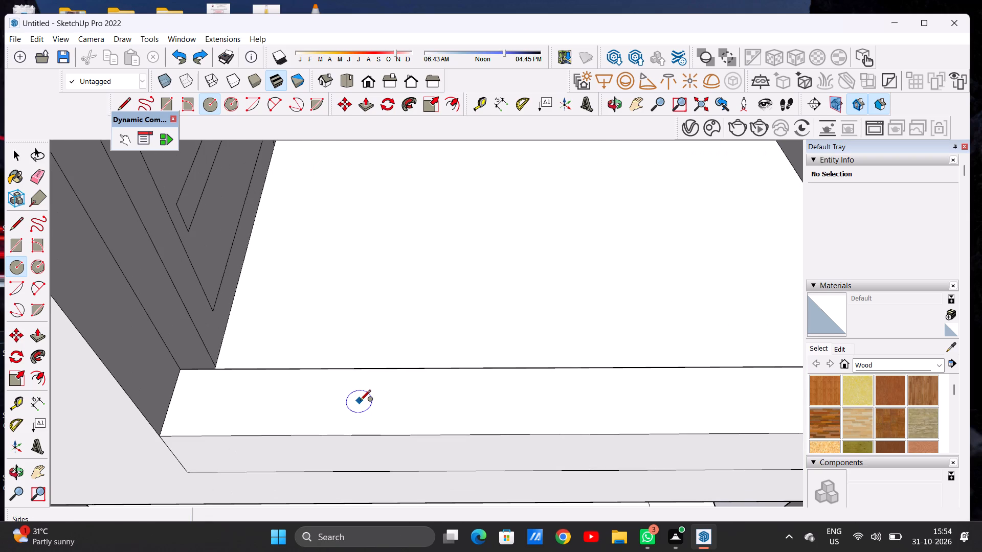
left_click(371, 400)
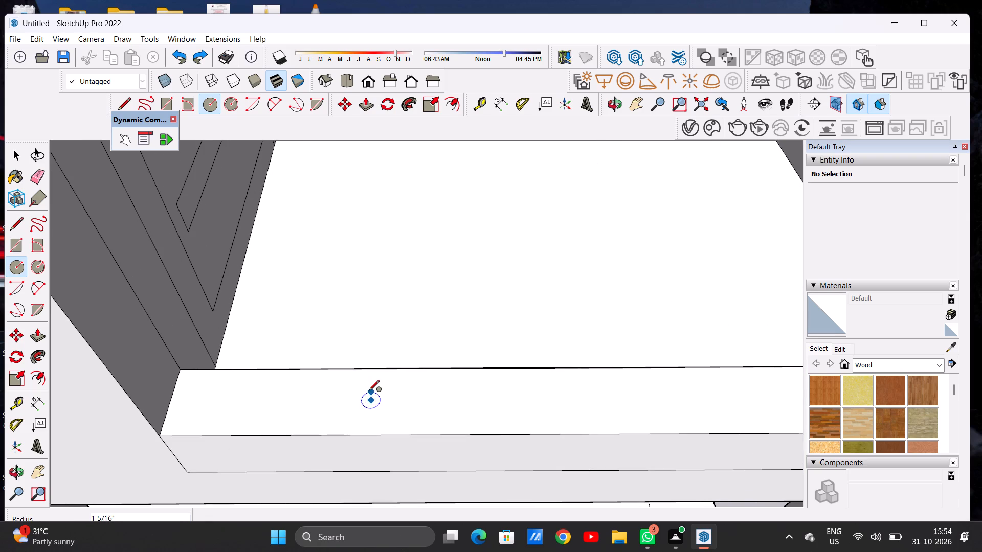
left_click(369, 390)
key("space")
Copy the side ledge's circle about 5' 5 1/2" toward the corner post, and place another copy roughly midway between the two.
scroll(370, 412, "down", 10)
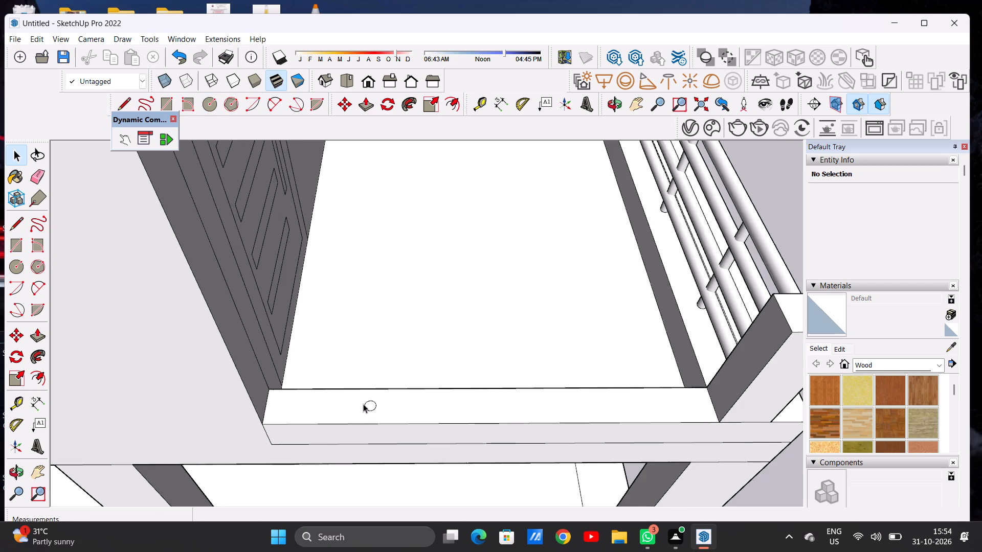
scroll(363, 404, "down", 5)
scroll(364, 404, "up", 11)
double_click(369, 405)
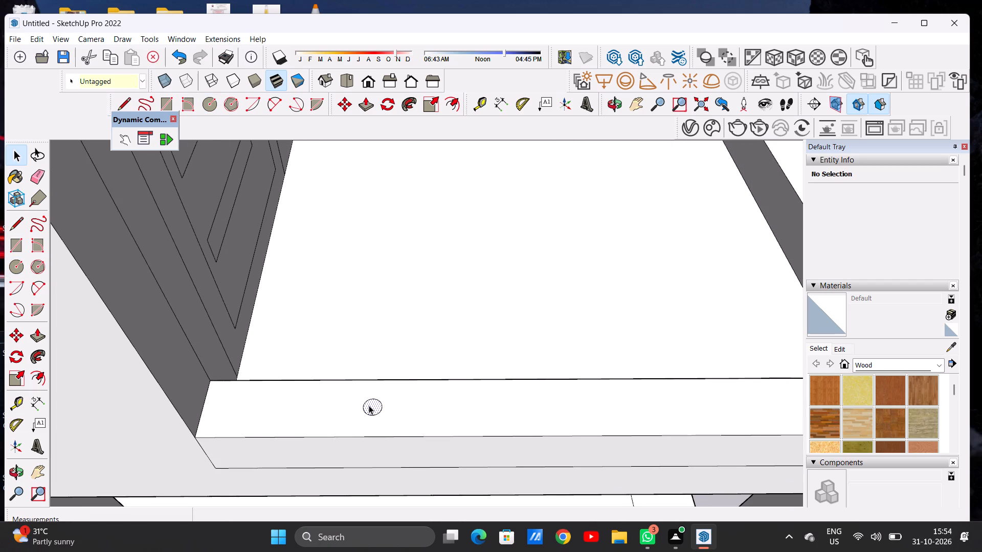
key("m")
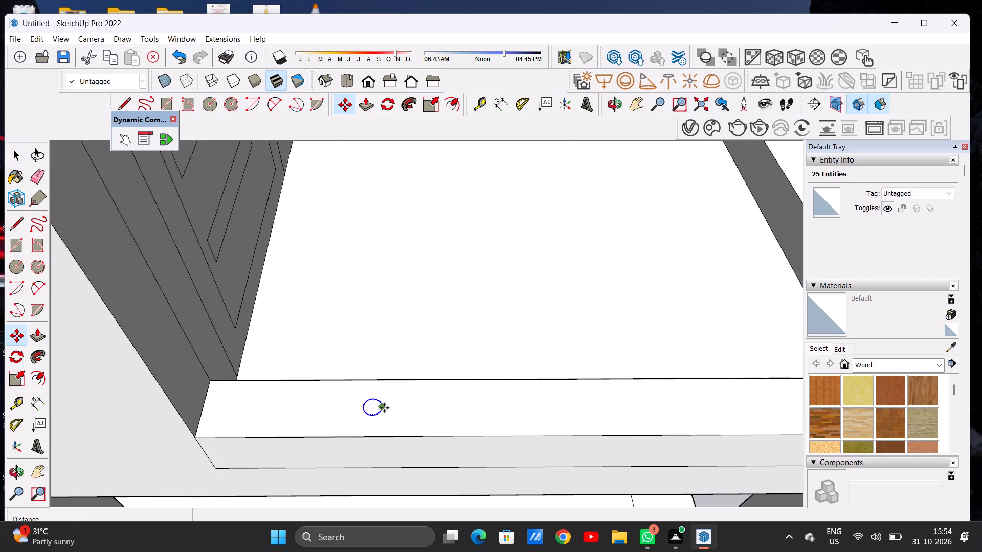
left_click(384, 408)
scroll(398, 410, "down", 12)
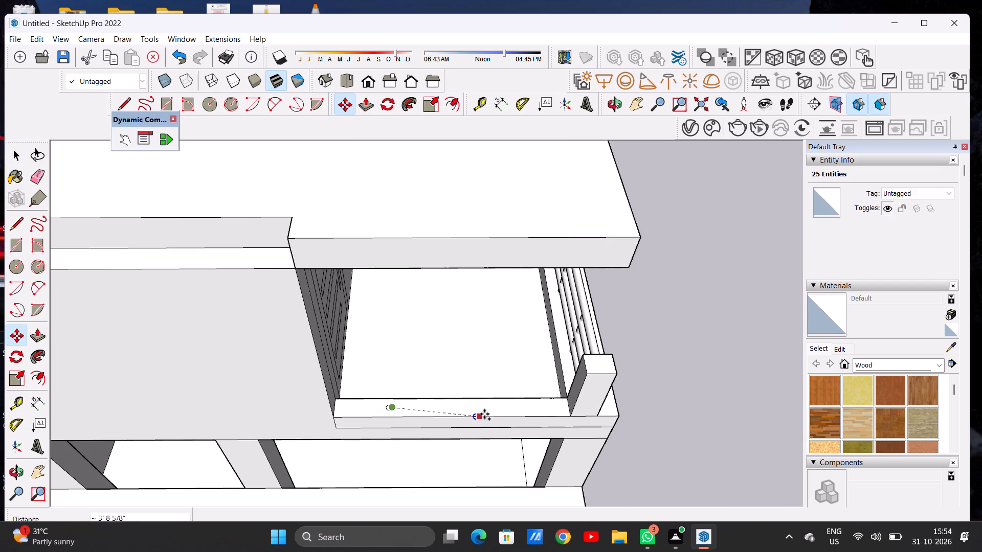
scroll(502, 411, "up", 6)
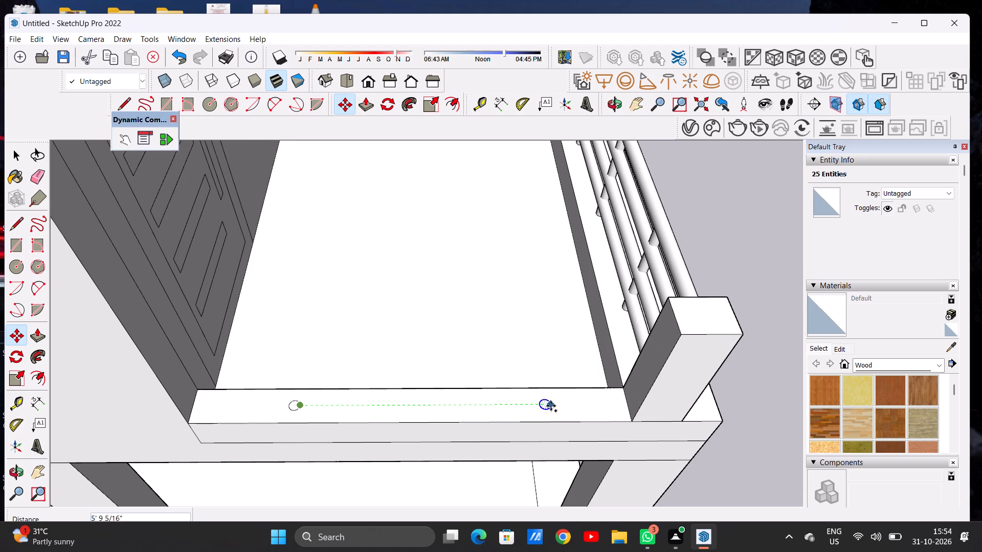
left_click(537, 405)
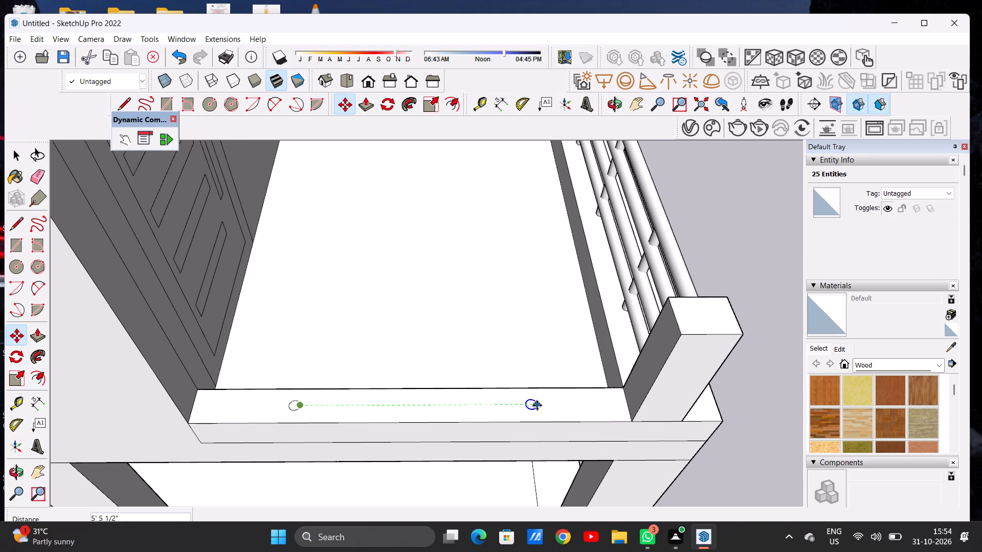
left_click(537, 405)
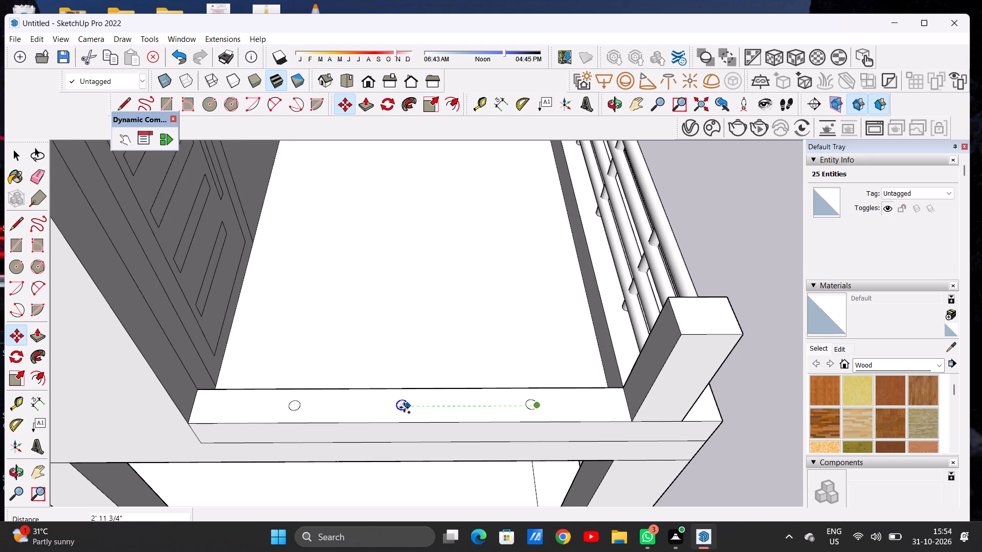
left_click(411, 408)
key("space")
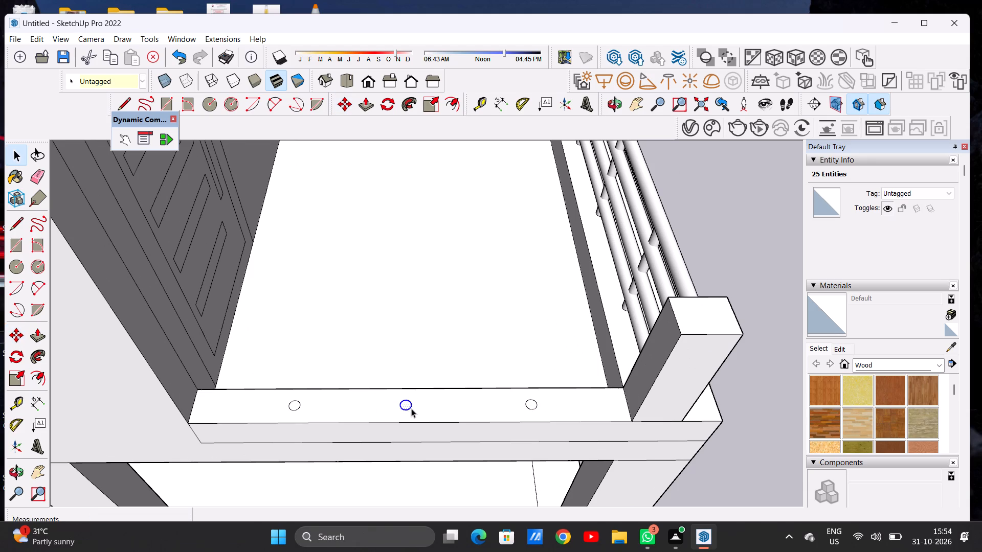
scroll(411, 408, "down", 4)
scroll(374, 408, "up", 10)
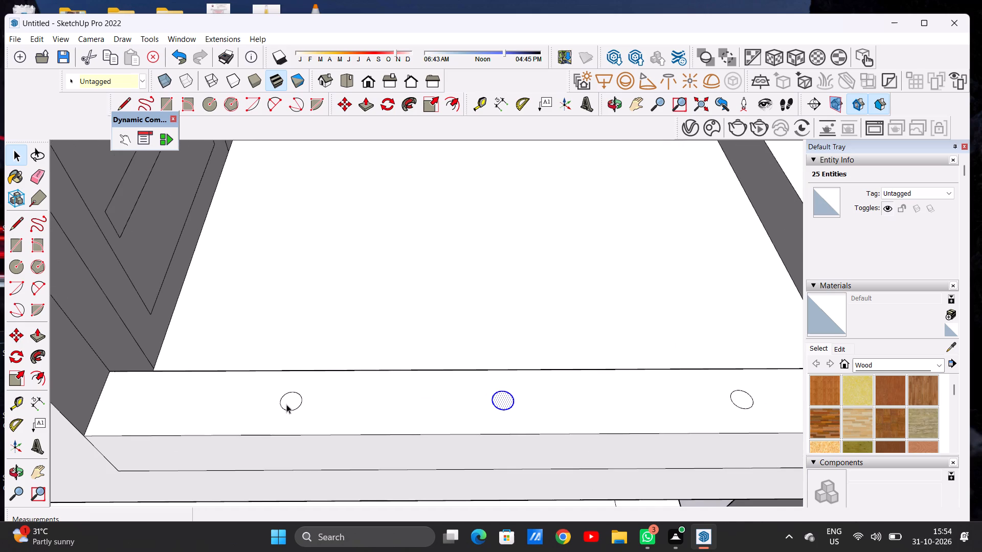
scroll(310, 413, "down", 4)
scroll(329, 416, "up", 1)
scroll(360, 408, "down", 8)
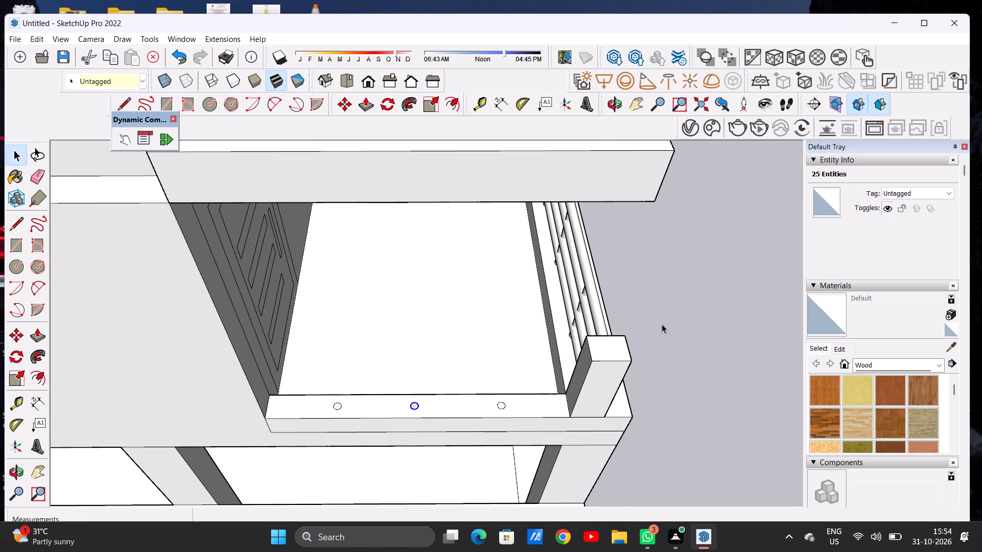
left_click(662, 324)
Draw a circle of about 1 7/16" radius low on the corner post's face that looks along the side ledge.
scroll(539, 409, "down", 5)
middle_click_drag(551, 430, 554, 390)
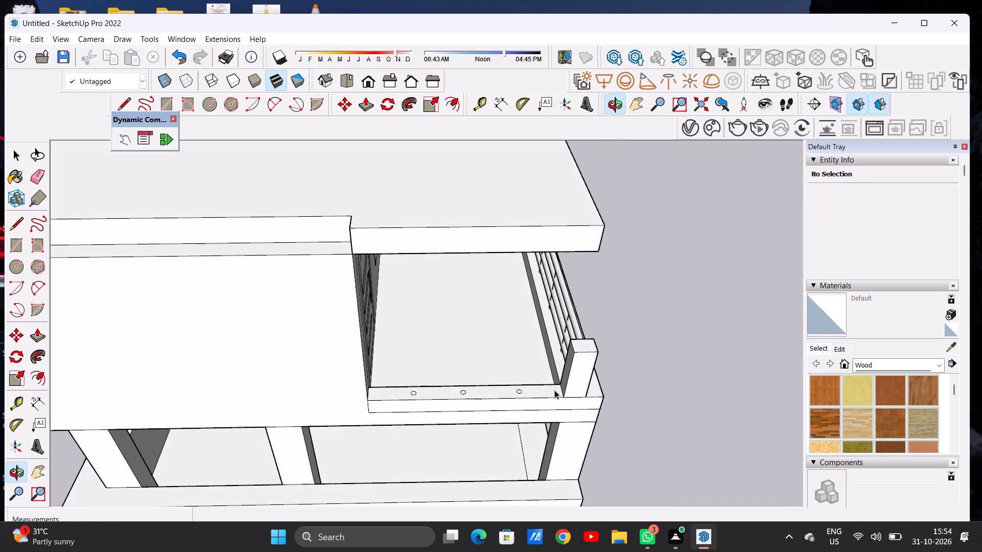
scroll(552, 406, "down", 3)
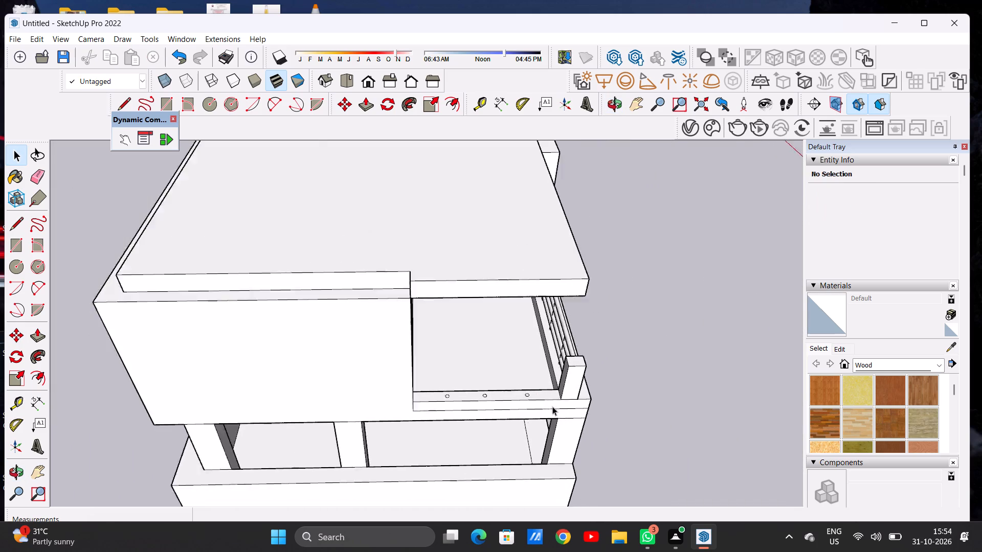
scroll(552, 406, "down", 3)
middle_click_drag(552, 400, 630, 360)
scroll(570, 342, "up", 3)
scroll(570, 342, "down", 1)
scroll(570, 342, "up", 4)
scroll(584, 326, "down", 1)
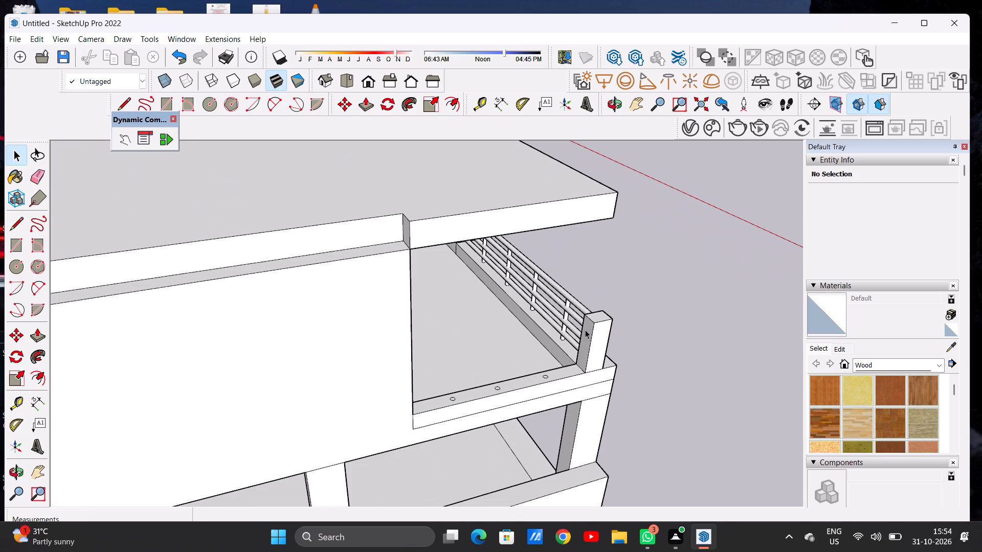
scroll(565, 407, "down", 11)
middle_click_drag(569, 416, 573, 369)
scroll(581, 381, "up", 12)
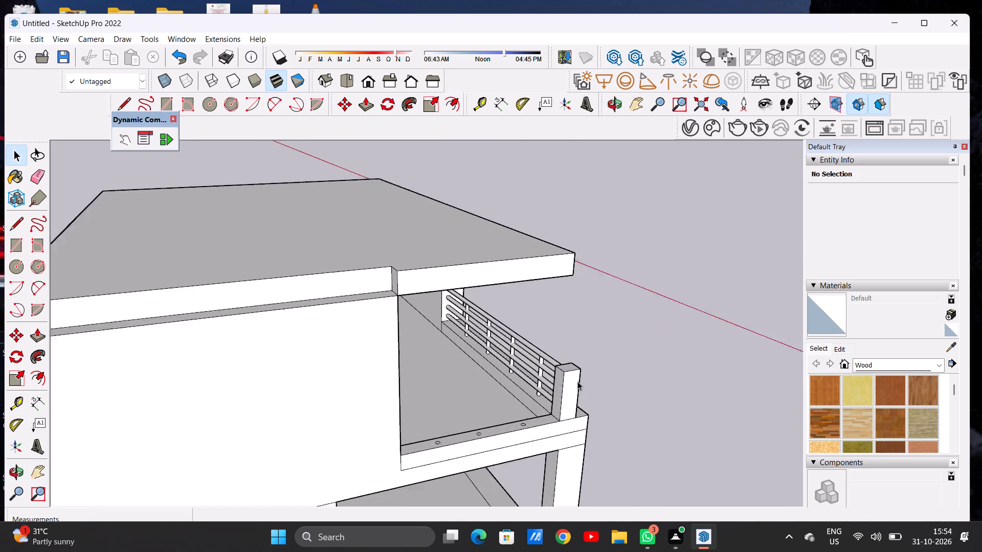
scroll(577, 381, "up", 2)
middle_click_drag(547, 396, 614, 367)
scroll(600, 370, "up", 7)
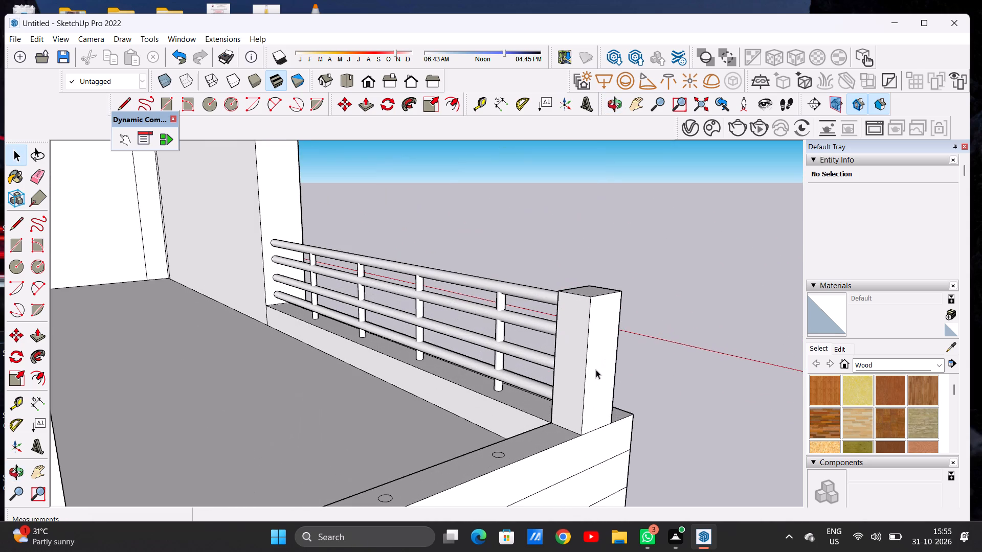
middle_click_drag(561, 383, 606, 370)
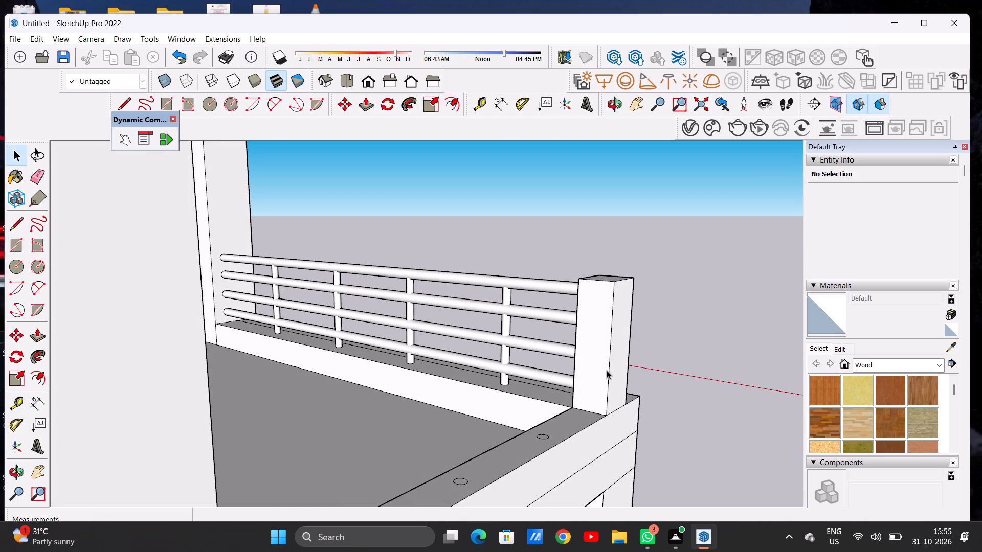
key("c")
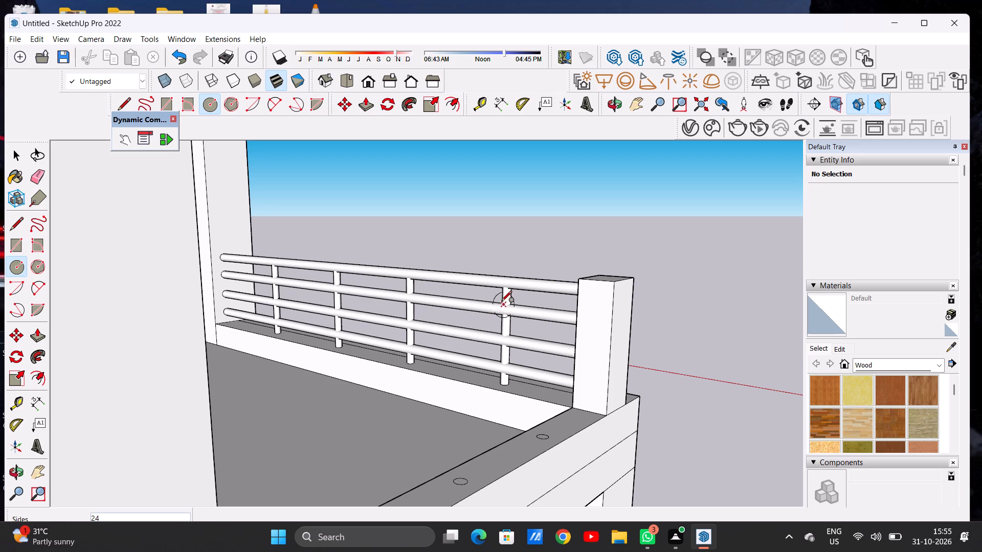
scroll(599, 403, "up", 9)
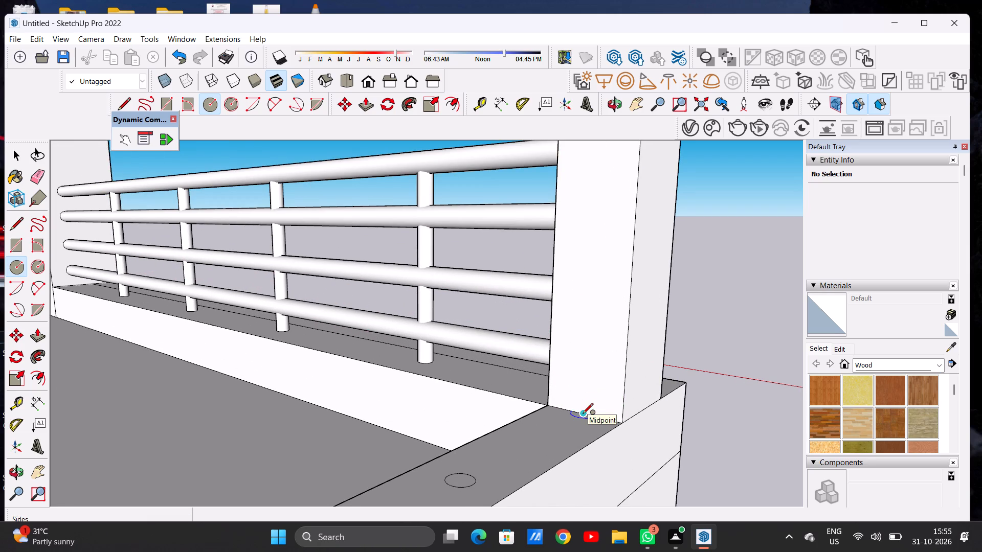
left_click(585, 376)
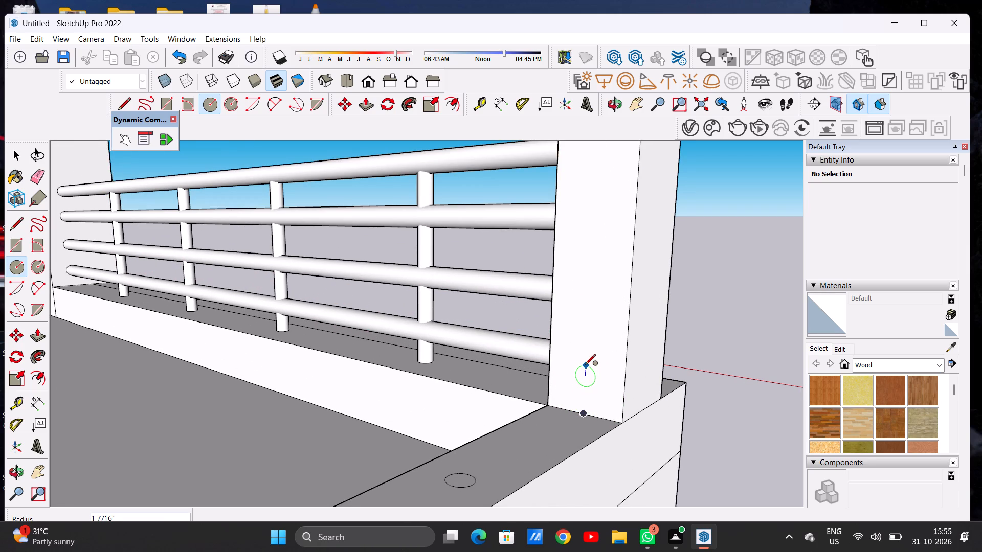
left_click(585, 365)
key("space")
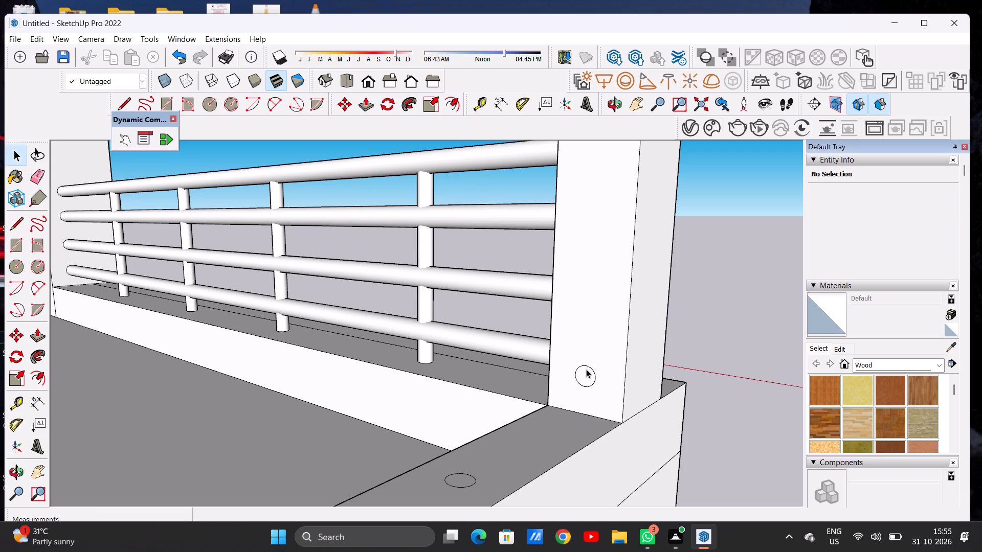
Copy the post circle up about 2' 5 15/16", with further copies about 8 9/16" below the top one and 11 3/8" below that.
double_click(586, 369)
key("m")
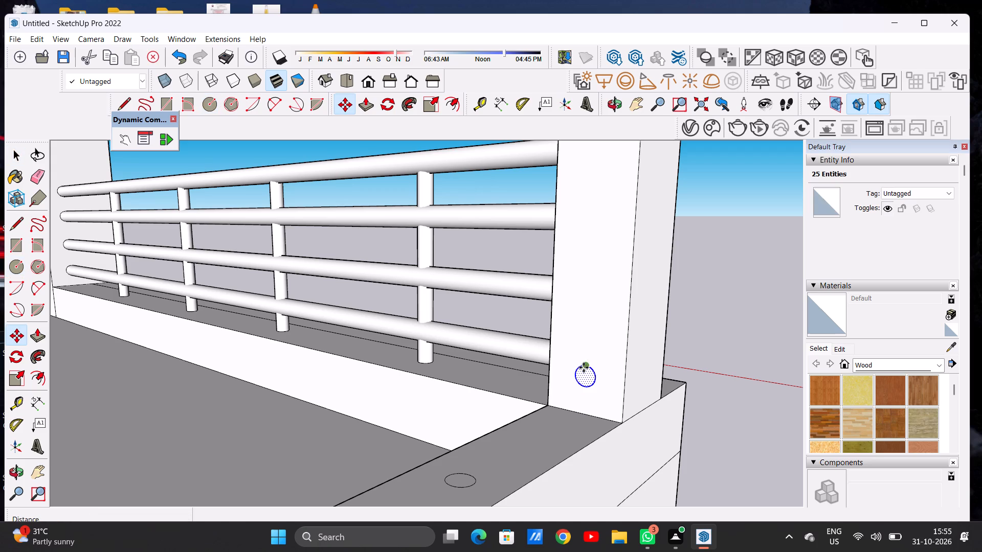
left_click(584, 366)
scroll(586, 314, "down", 2)
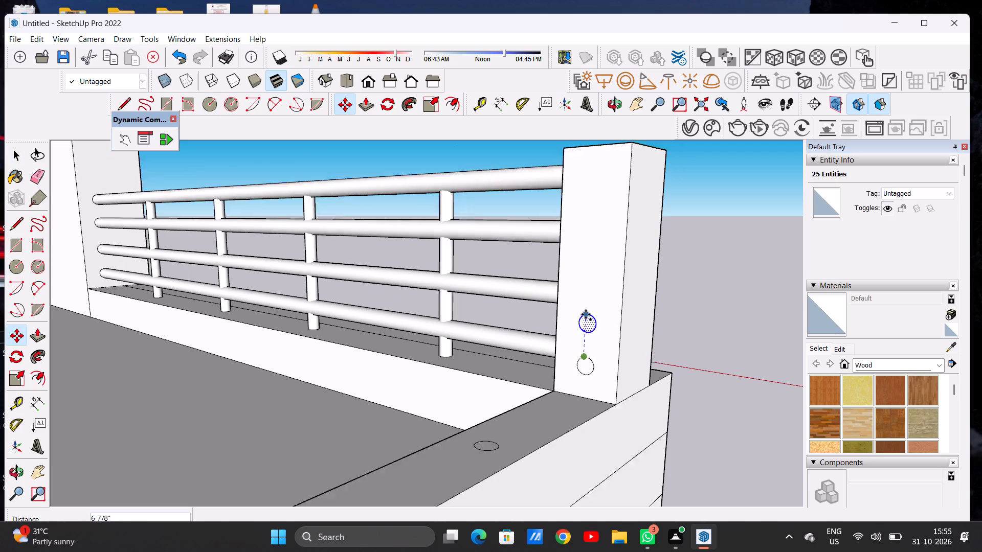
scroll(586, 314, "down", 7)
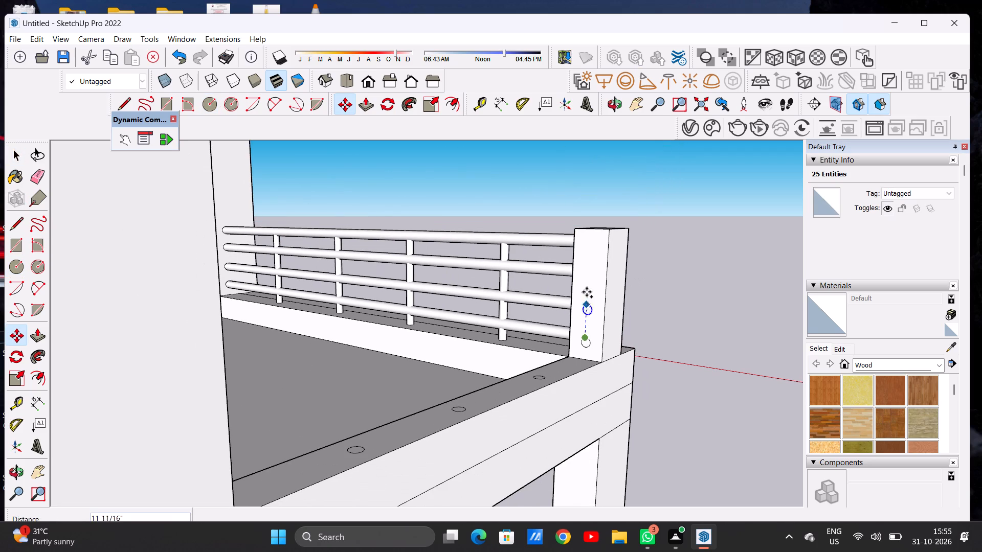
scroll(595, 262, "up", 6)
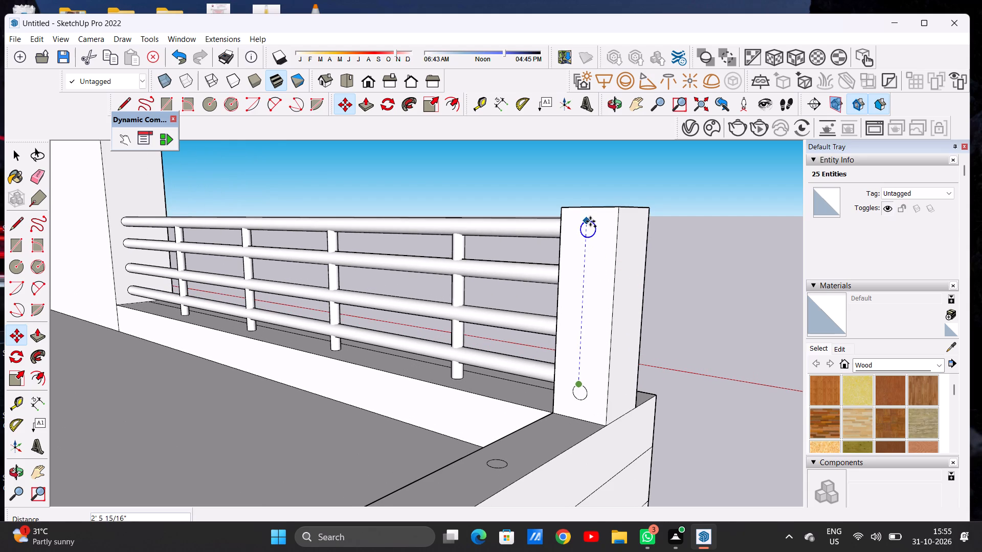
left_click(590, 221)
left_click(590, 221)
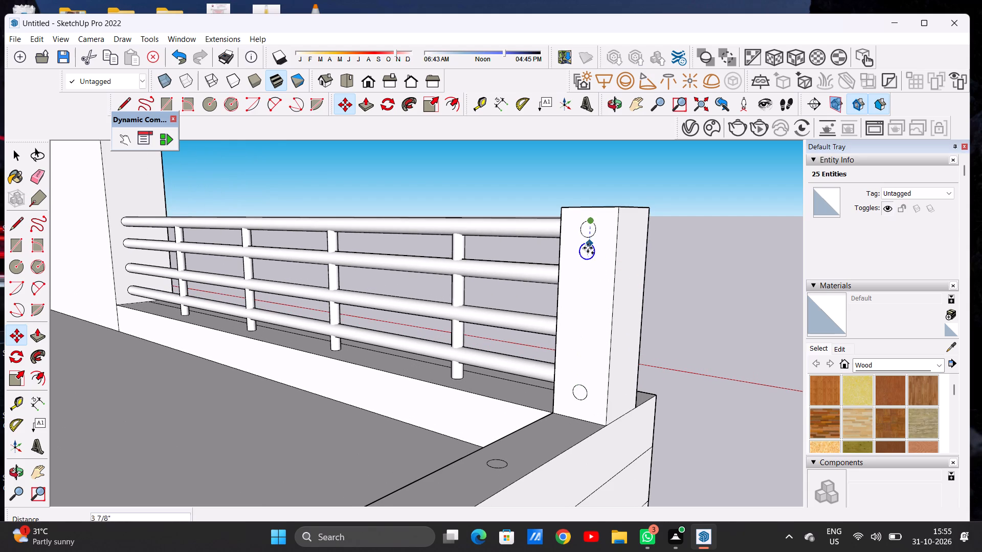
left_click(584, 270)
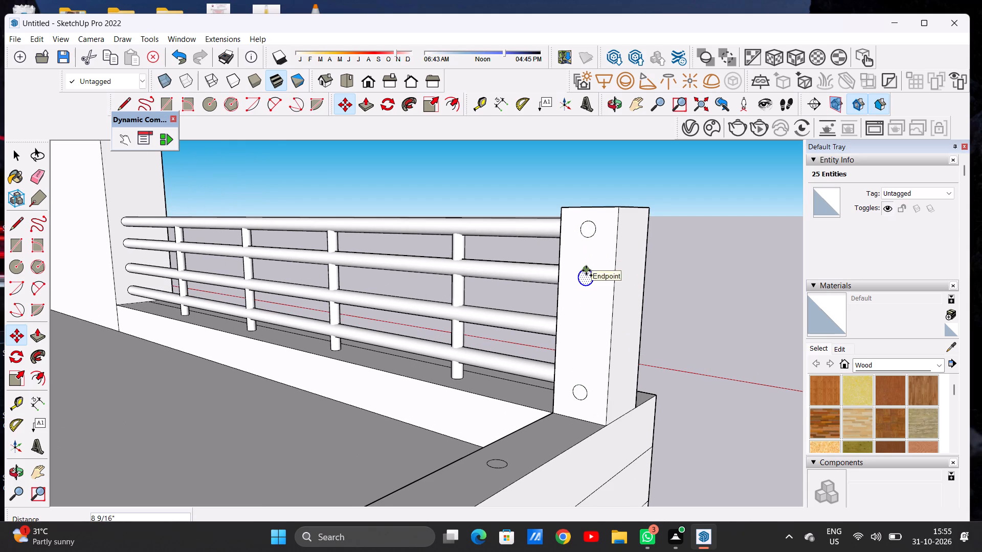
left_click(586, 270)
left_click(580, 332)
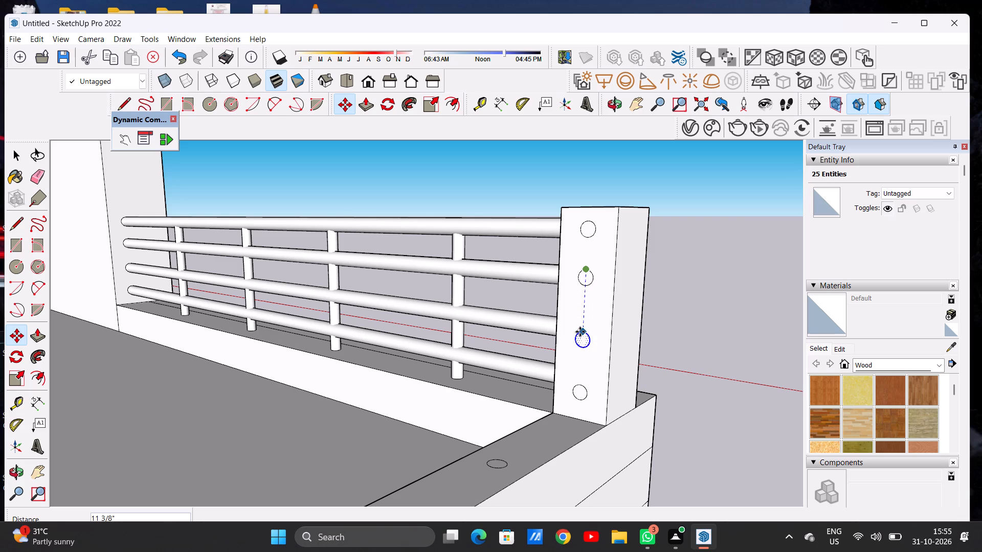
key("space")
left_click(692, 280)
Extrude the corner post's lowest circle about 10' 3/16" along the side ledge to the door wall as the bottom rail.
scroll(614, 289, "down", 6)
scroll(528, 333, "down", 2)
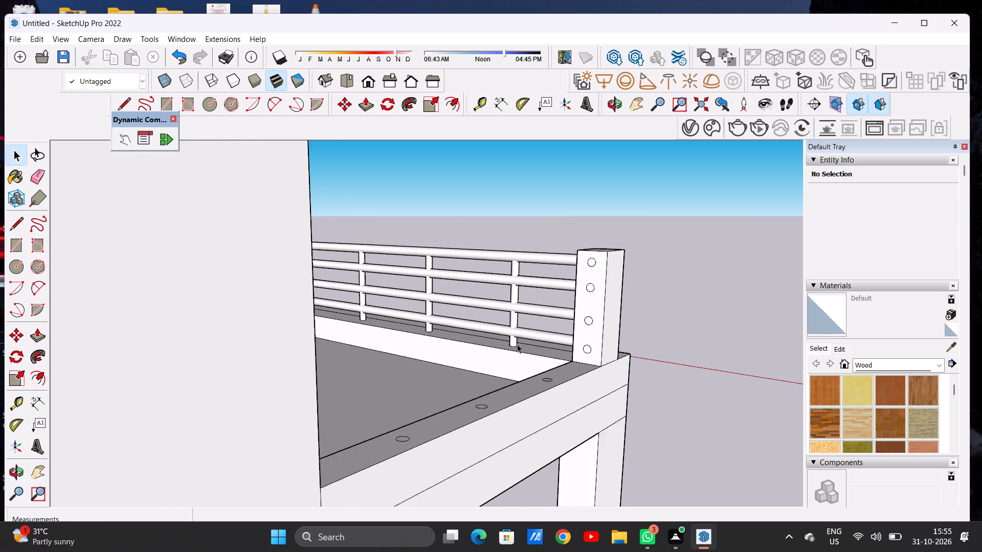
scroll(517, 344, "down", 4)
middle_click_drag(545, 402, 472, 413)
middle_click(472, 413)
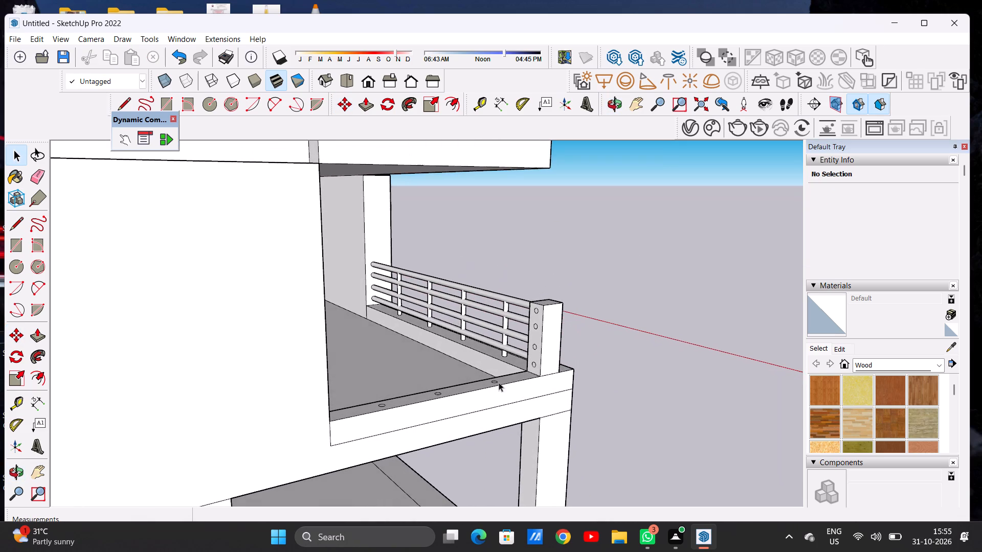
scroll(516, 370, "up", 8)
key("p")
scroll(553, 363, "up", 8)
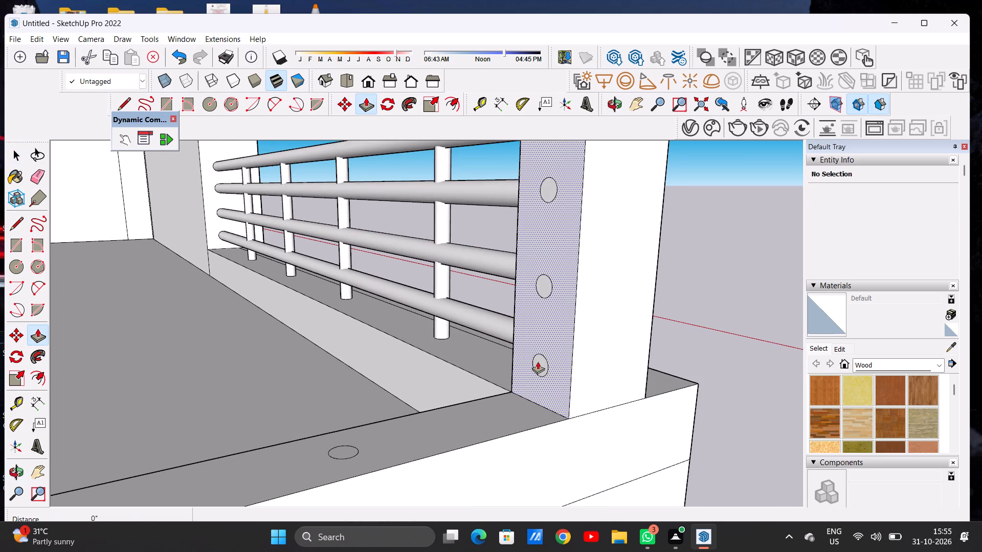
left_click(538, 361)
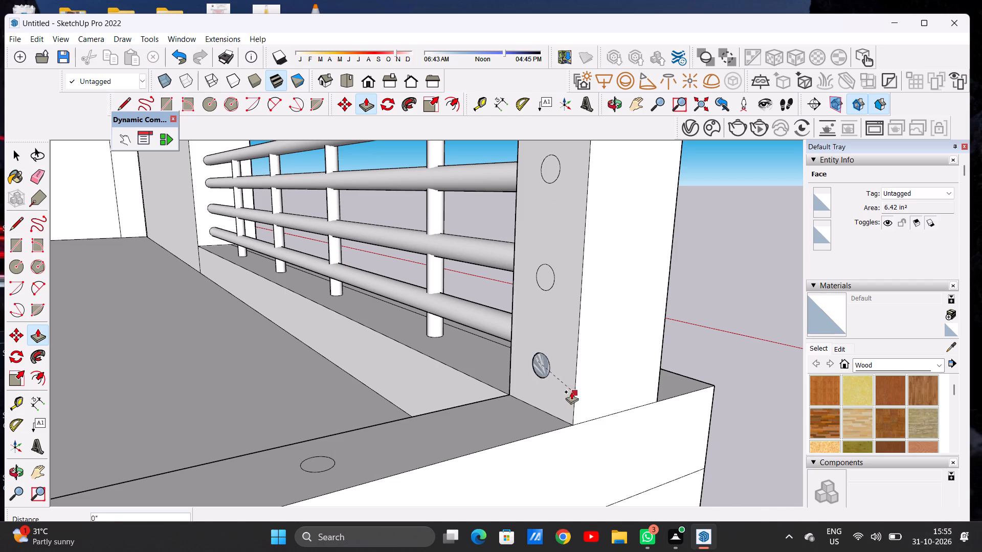
scroll(466, 374, "down", 8)
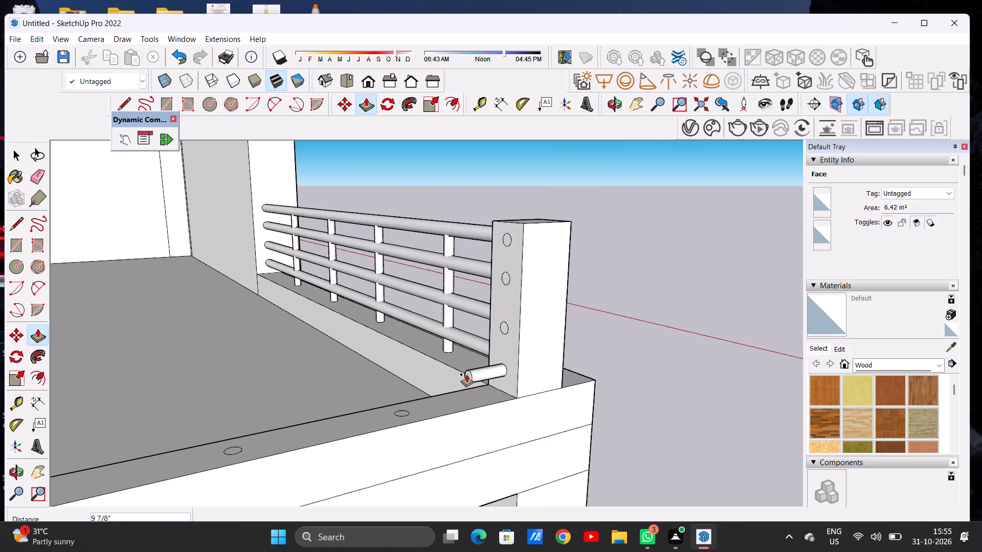
scroll(470, 372, "down", 12)
middle_click_drag(378, 381, 258, 362)
scroll(255, 357, "up", 8)
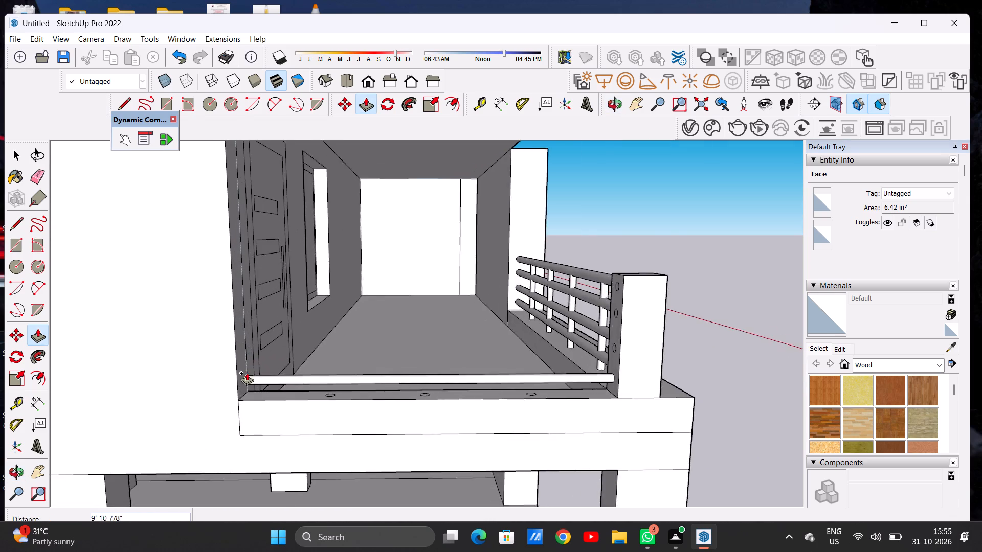
scroll(247, 373, "up", 2)
scroll(246, 373, "down", 1)
scroll(246, 373, "up", 4)
left_click(236, 354)
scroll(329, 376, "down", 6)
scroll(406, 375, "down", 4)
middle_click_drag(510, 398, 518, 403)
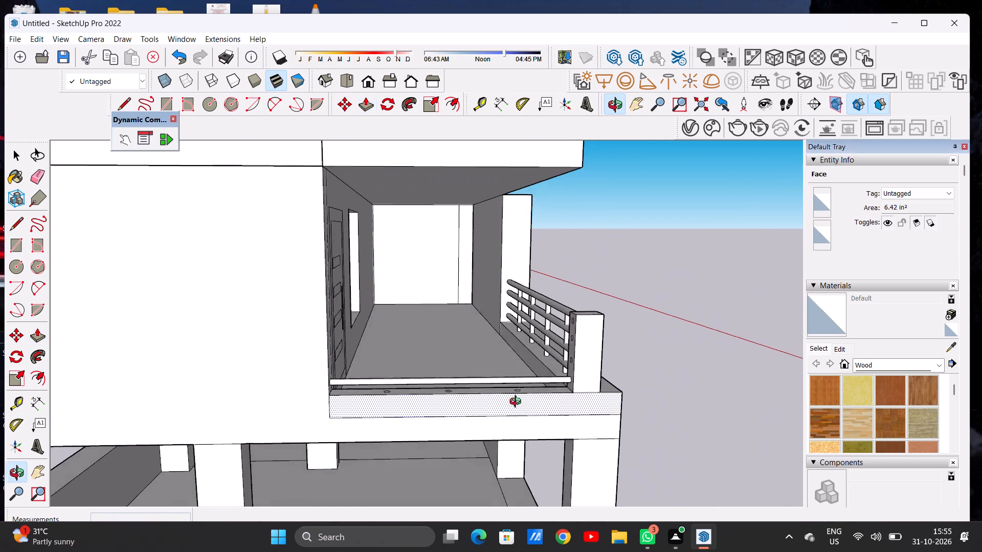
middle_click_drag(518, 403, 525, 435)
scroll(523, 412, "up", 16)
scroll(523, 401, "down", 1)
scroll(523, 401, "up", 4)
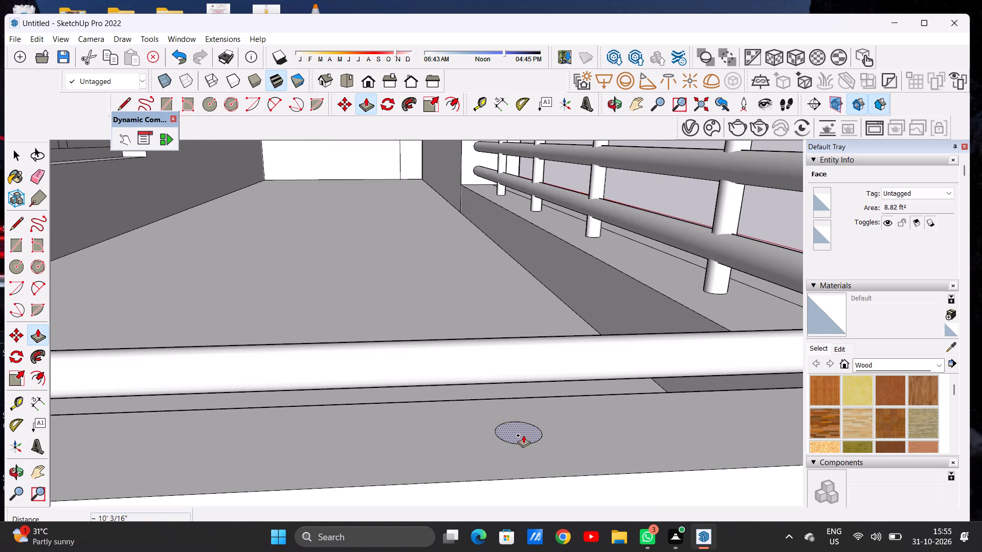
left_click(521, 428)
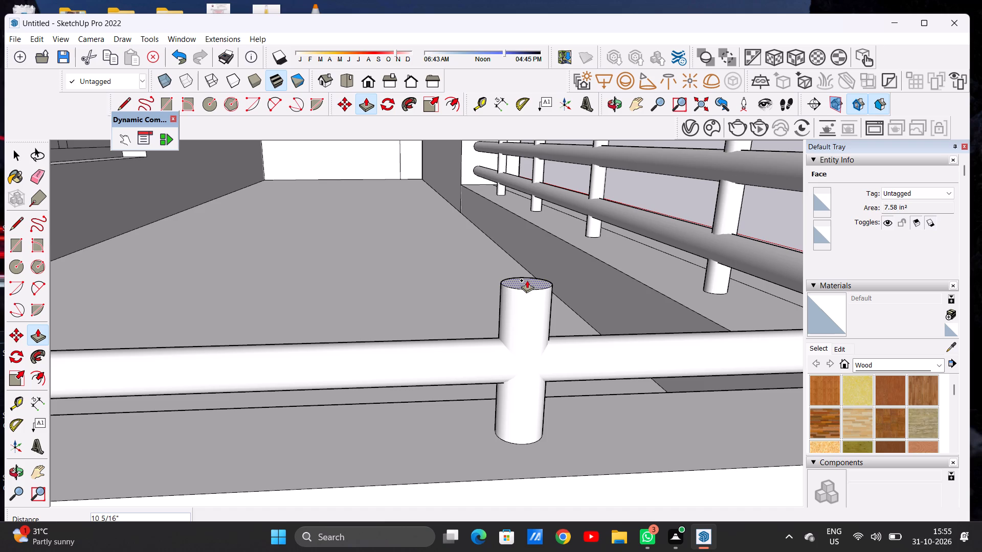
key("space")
Extrude the corner post's top circle about 10' 3/16" along the side ledge to the door wall as the top rail.
scroll(534, 365, "down", 20)
scroll(534, 365, "down", 1)
middle_click_drag(546, 371, 624, 347)
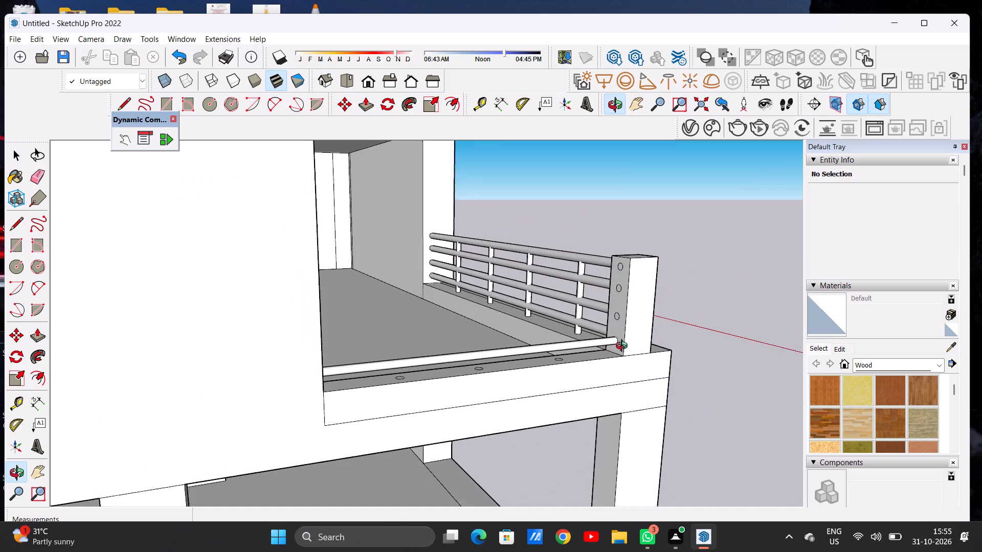
middle_click_drag(624, 347, 626, 347)
key("p")
scroll(623, 260, "up", 1)
scroll(623, 260, "down", 1)
scroll(623, 260, "up", 13)
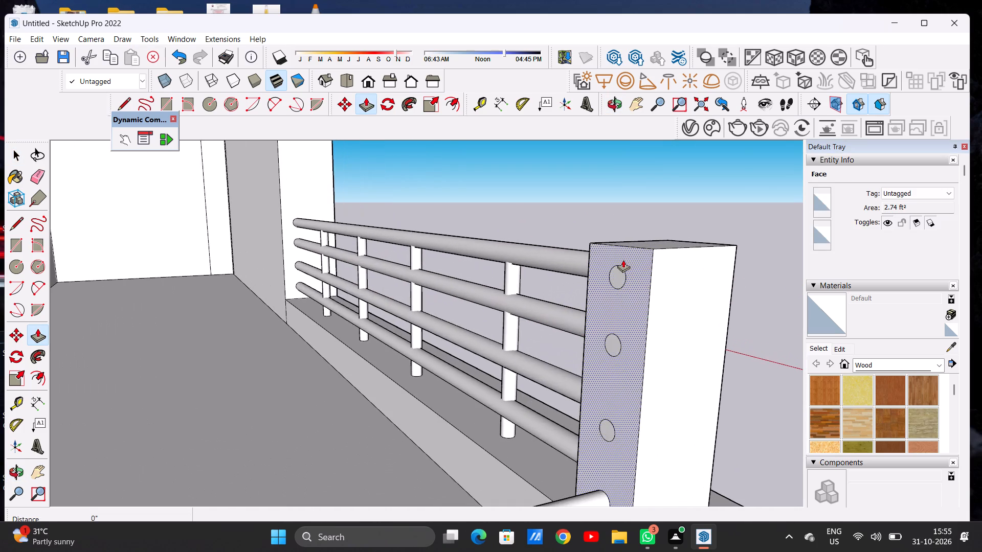
scroll(623, 267, "up", 4)
left_click(613, 282)
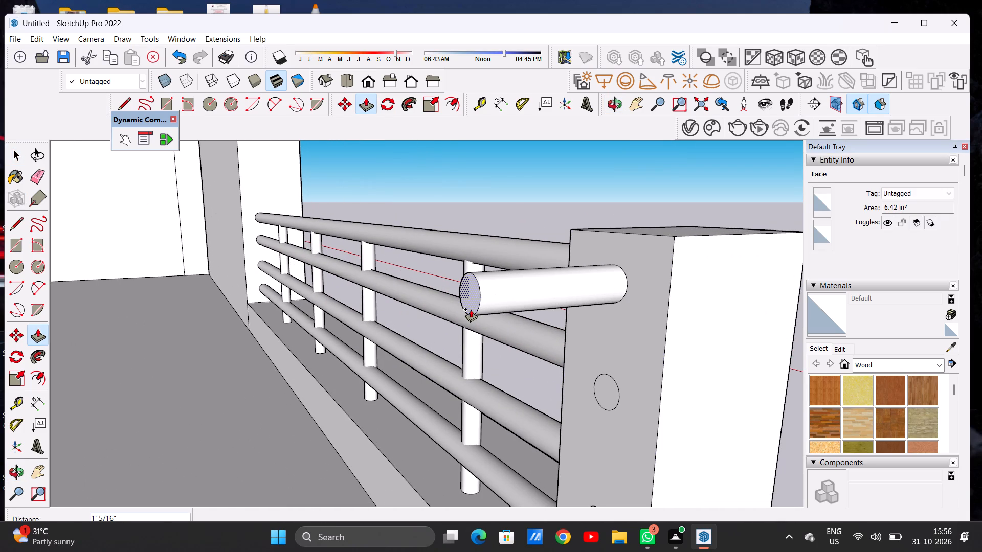
scroll(504, 313, "down", 18)
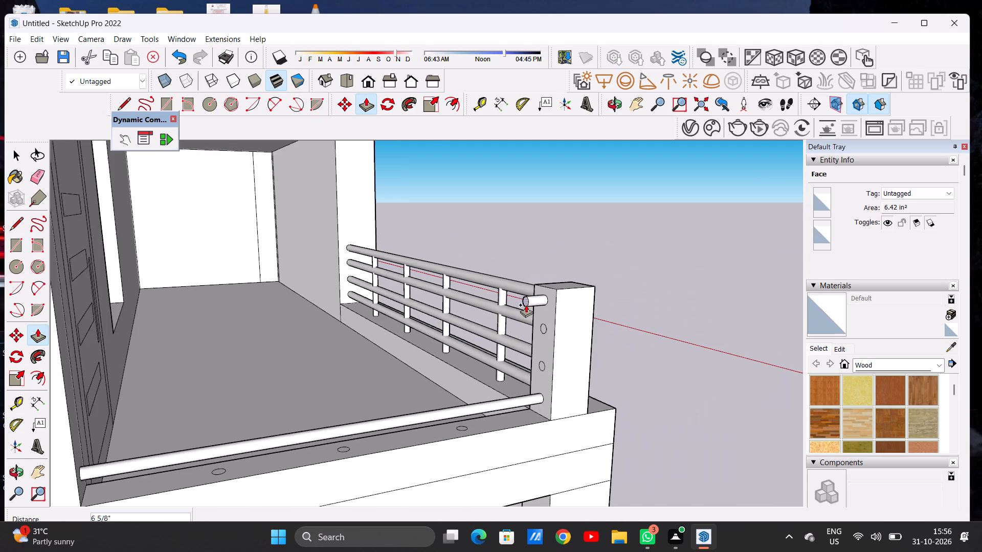
scroll(526, 305, "down", 2)
middle_click_drag(347, 318, 203, 302)
scroll(210, 284, "up", 5)
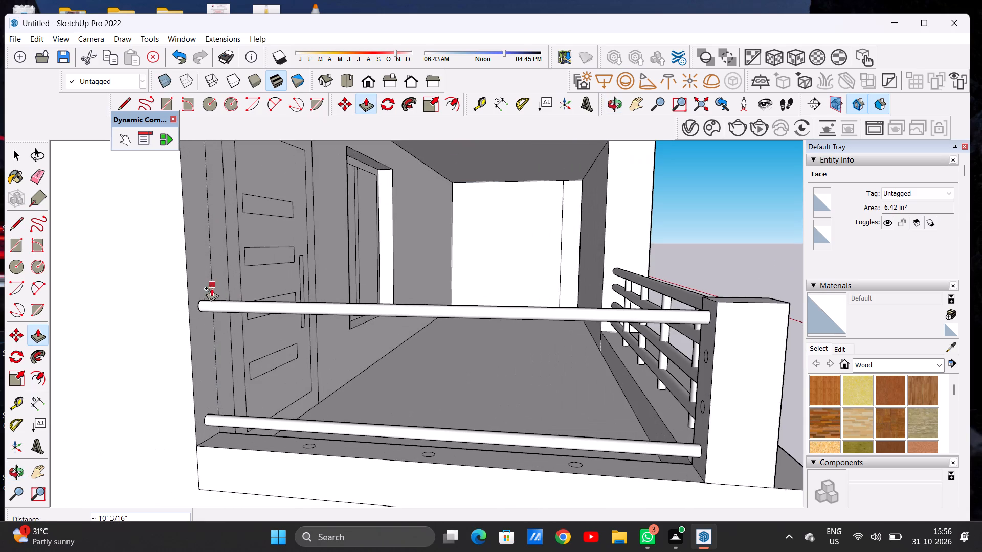
scroll(212, 287, "up", 6)
left_click(187, 262)
Extrude the corner post's circle just above the bottom rail about 10' 3/16" to the door wall.
scroll(366, 302, "down", 5)
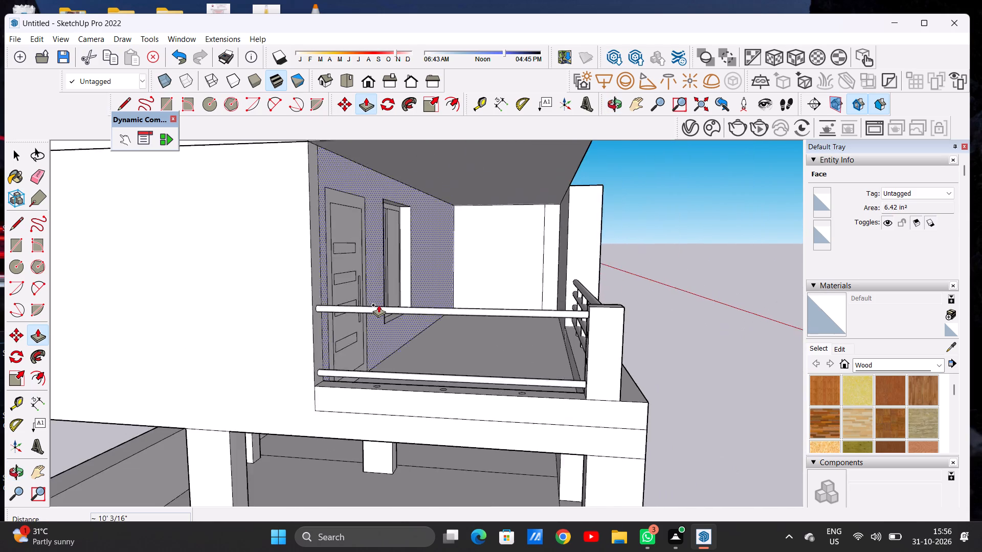
scroll(378, 305, "down", 7)
middle_click_drag(446, 356, 585, 379)
scroll(557, 333, "up", 2)
scroll(557, 333, "down", 1)
scroll(557, 333, "up", 13)
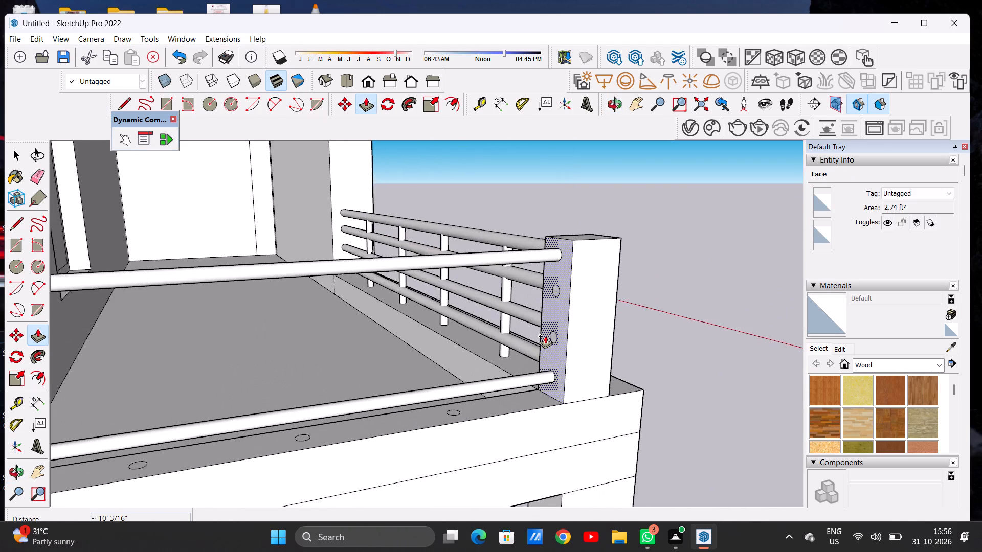
scroll(545, 336, "up", 4)
left_click(558, 336)
scroll(441, 348, "down", 4)
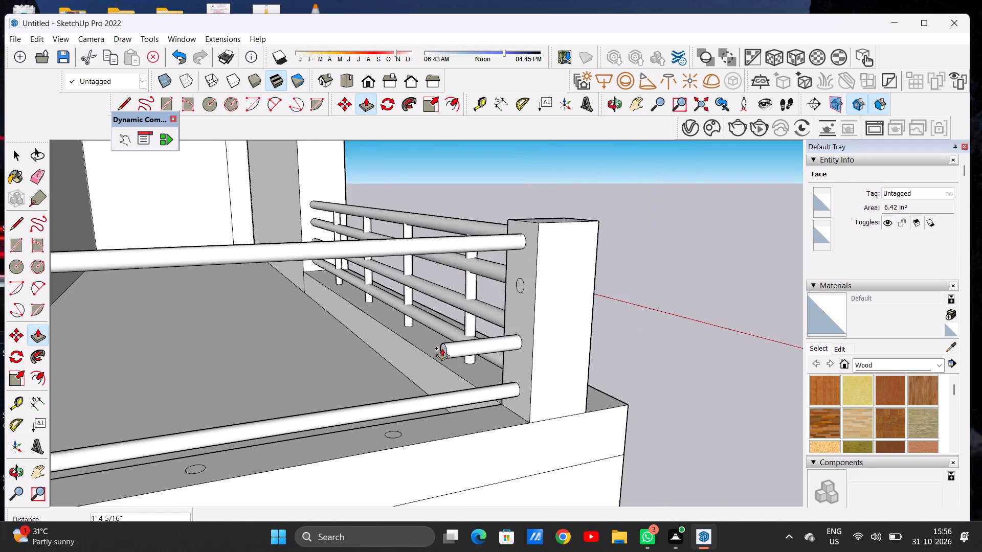
scroll(442, 348, "down", 9)
middle_click_drag(192, 349, 158, 347)
scroll(138, 349, "up", 5)
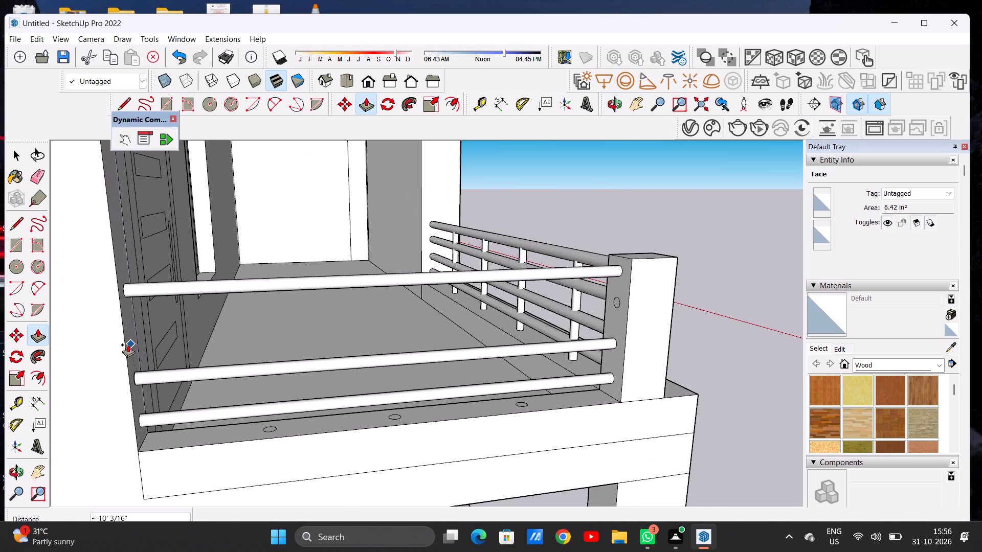
left_click(129, 331)
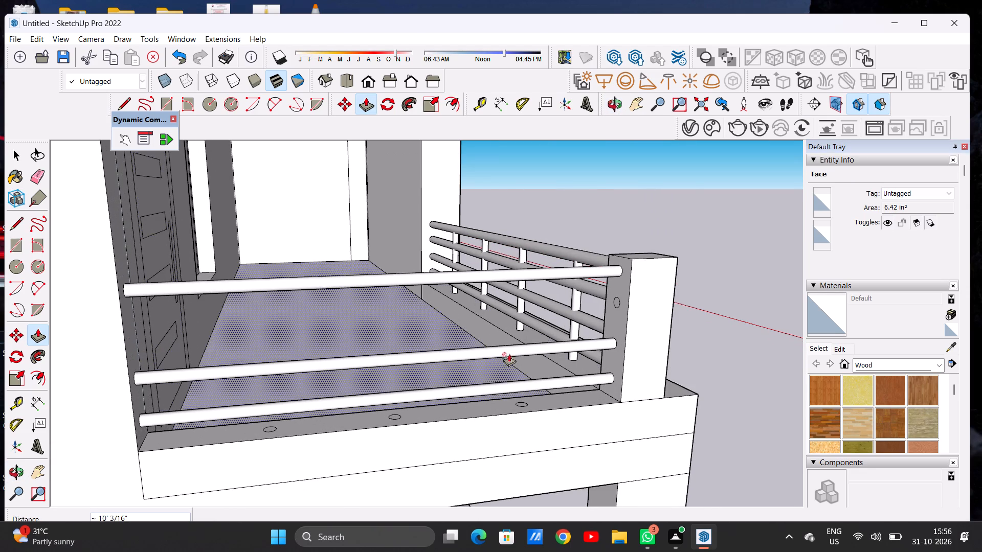
Extrude the corner post's remaining circle, just below the top rail, about 10' 3/16" to the door wall.
scroll(614, 298, "up", 7)
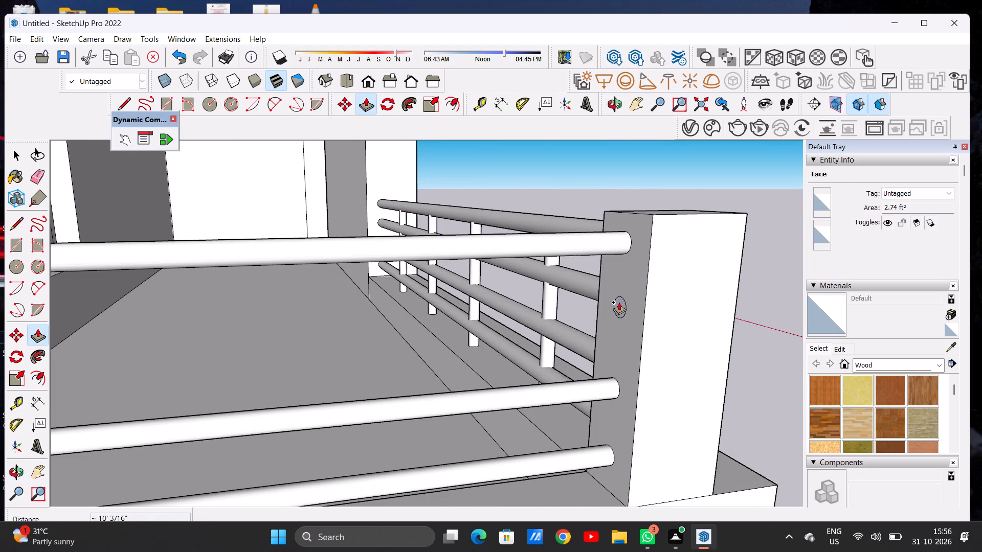
left_click(619, 302)
scroll(470, 331, "down", 14)
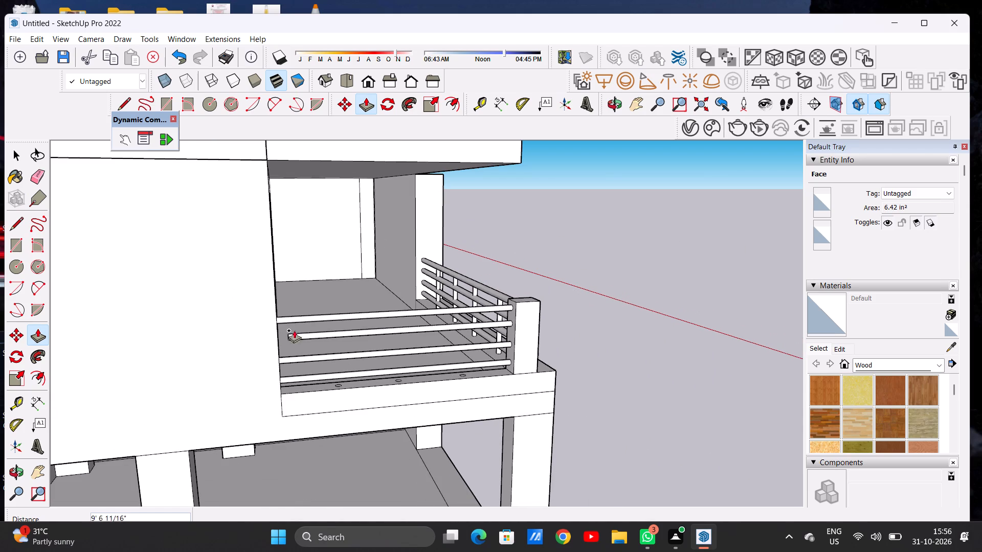
middle_click_drag(299, 331, 253, 305)
scroll(245, 298, "up", 18)
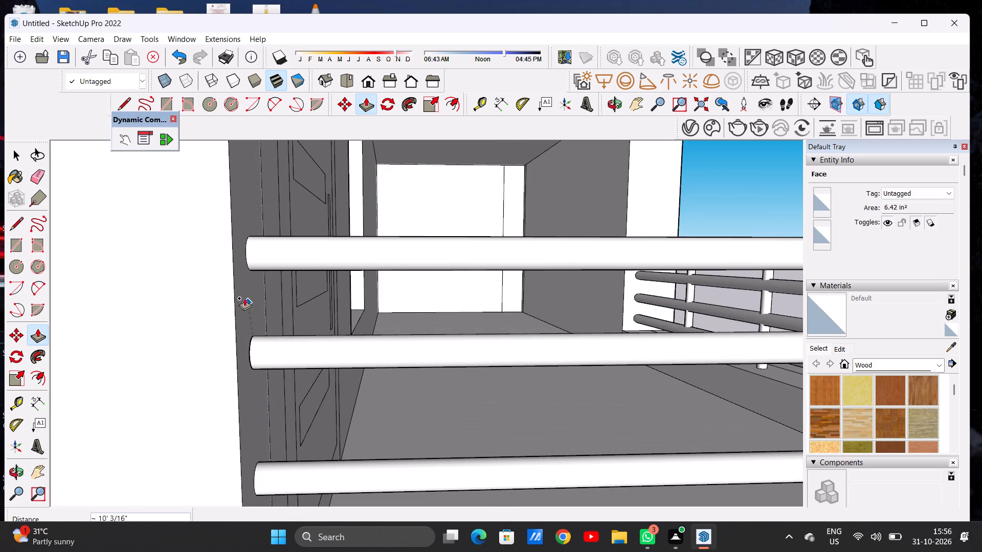
left_click(242, 294)
Extrude the side ledge's circle nearest the door wall up about 2' 10 1/2" into the top rail as a baluster.
scroll(299, 336, "down", 16)
middle_click_drag(381, 385, 385, 448)
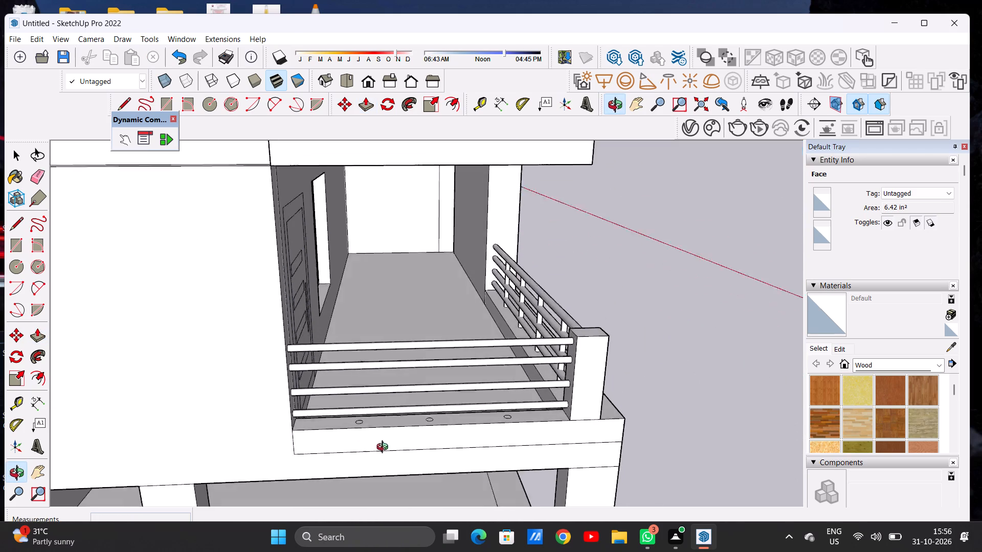
middle_click_drag(385, 448, 383, 454)
scroll(343, 433, "up", 2)
scroll(350, 433, "down", 1)
scroll(351, 433, "up", 15)
scroll(363, 427, "down", 1)
scroll(363, 427, "up", 7)
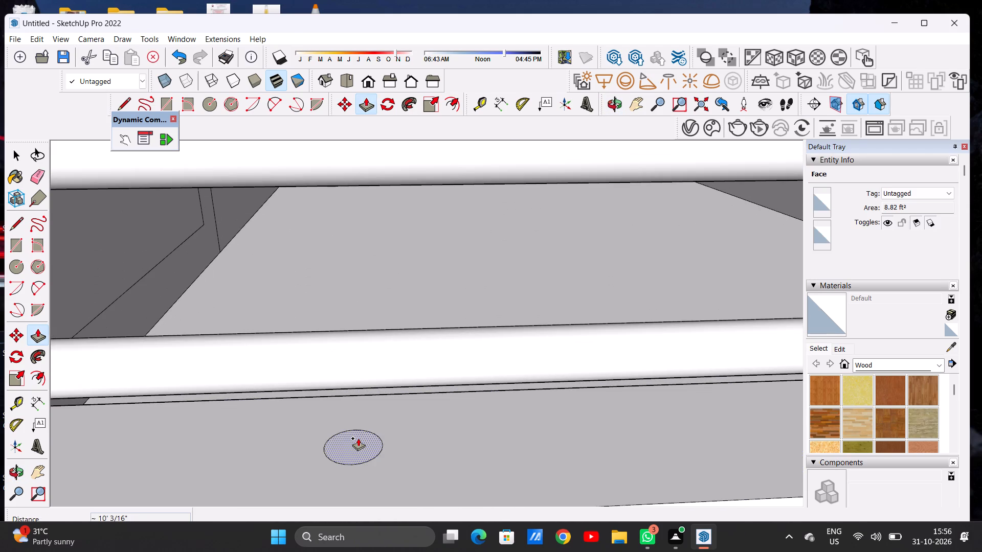
left_click(358, 438)
scroll(361, 314, "down", 20)
scroll(361, 314, "down", 6)
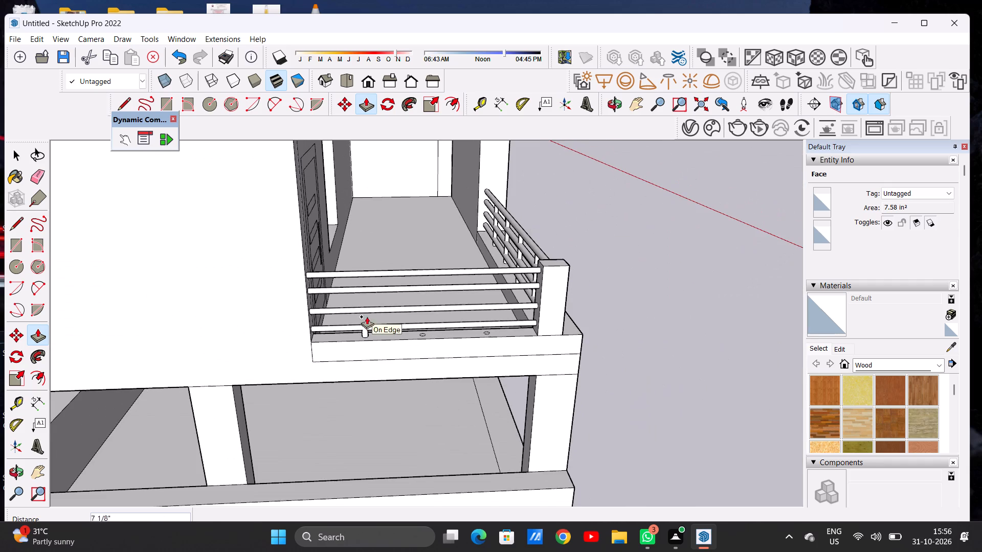
scroll(361, 268, "up", 1)
scroll(361, 268, "down", 1)
scroll(361, 268, "up", 8)
middle_click_drag(367, 289, 360, 259)
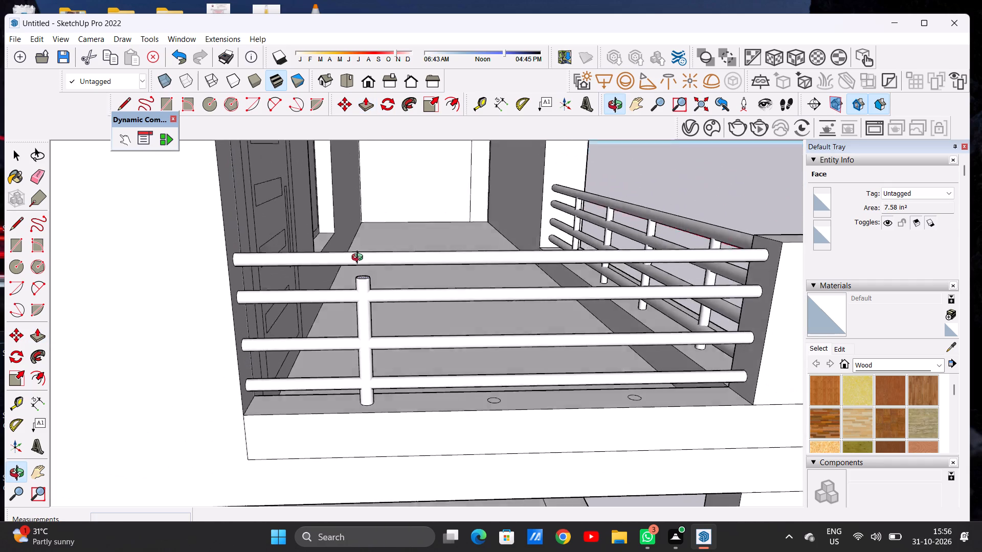
middle_click_drag(360, 259, 360, 258)
scroll(360, 258, "up", 11)
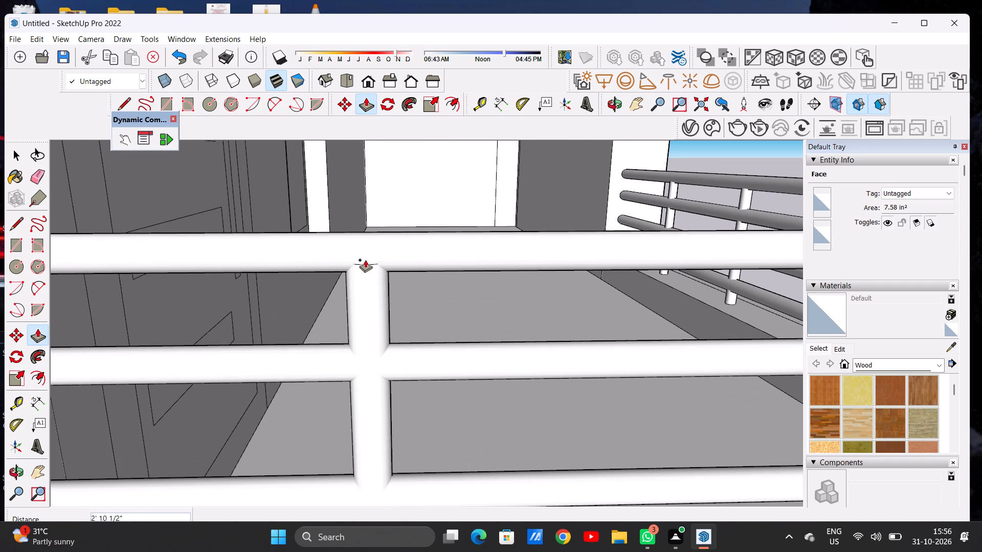
left_click(365, 260)
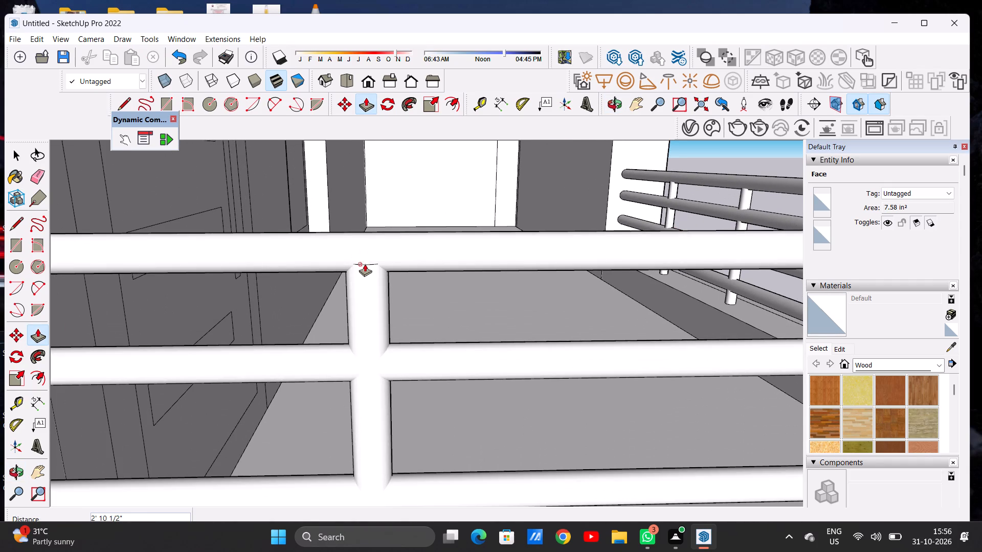
Extrude the side ledge's circle nearest the corner post up about 2' 10 5/8" into the top rail as a baluster.
scroll(364, 290, "down", 2)
scroll(368, 300, "up", 1)
scroll(370, 302, "down", 16)
middle_click_drag(504, 371, 504, 394)
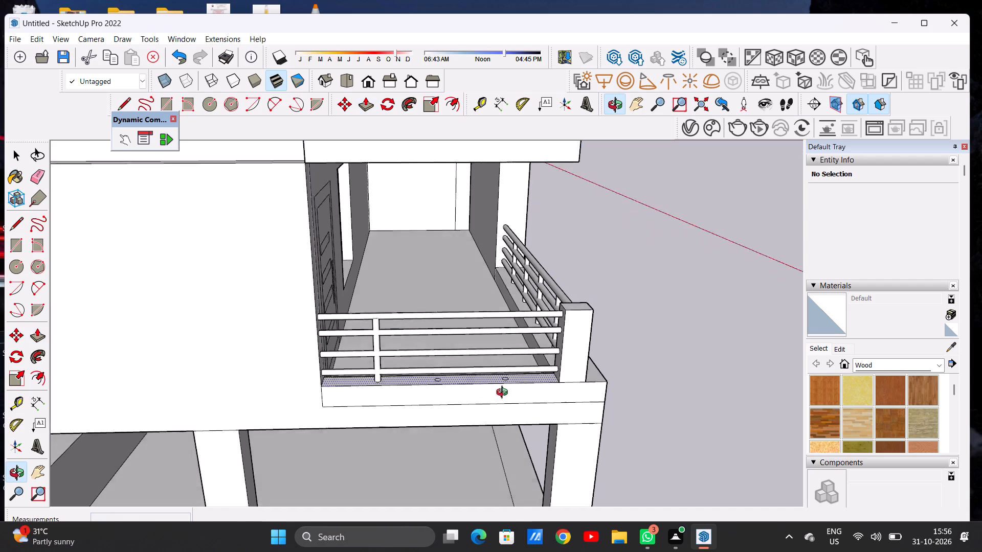
middle_click_drag(504, 394, 504, 409)
scroll(496, 397, "up", 20)
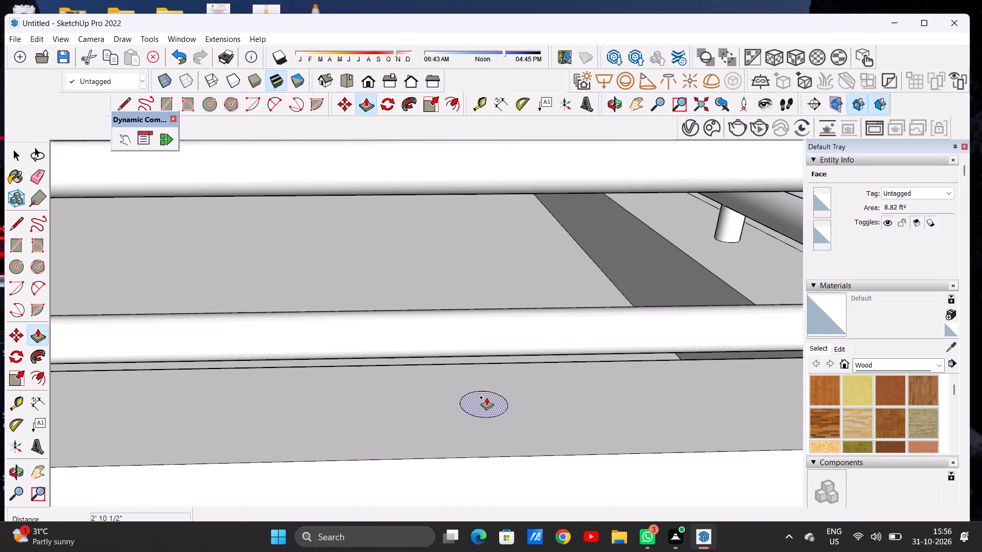
left_click(486, 397)
scroll(494, 296, "down", 19)
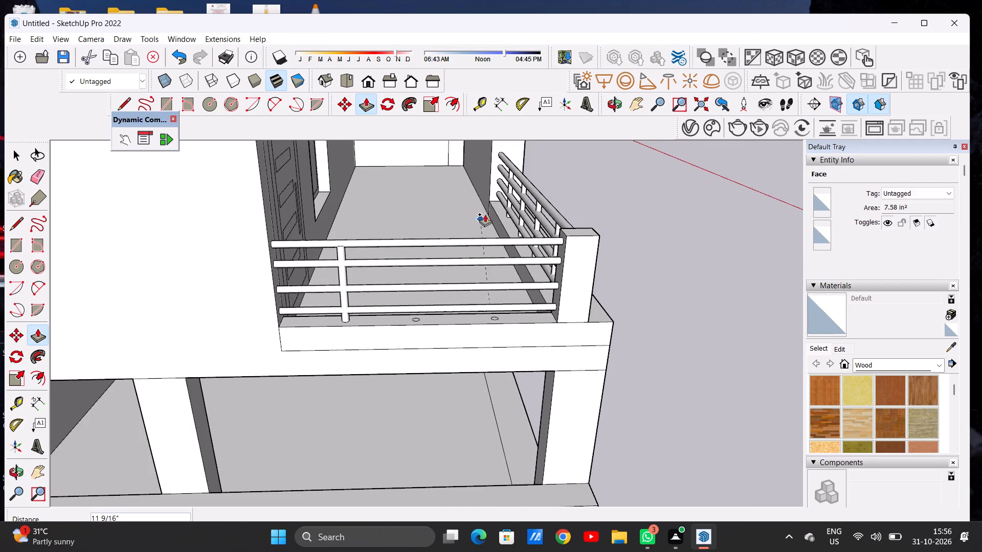
scroll(501, 237, "up", 12)
middle_click_drag(495, 279, 485, 218)
scroll(484, 215, "up", 4)
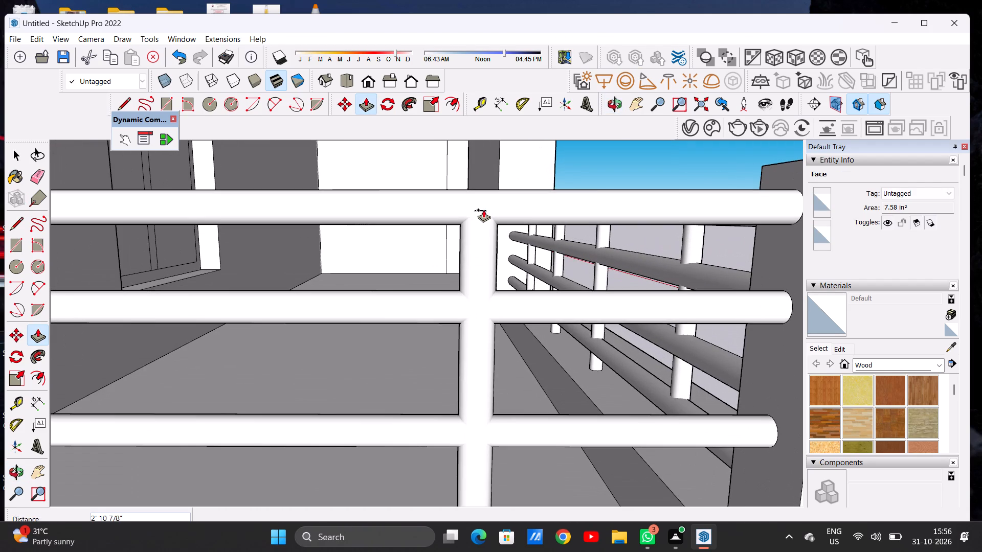
left_click(482, 214)
Extrude the side ledge's middle circle up about 2' 11" into the top rail as a baluster.
scroll(483, 284, "down", 11)
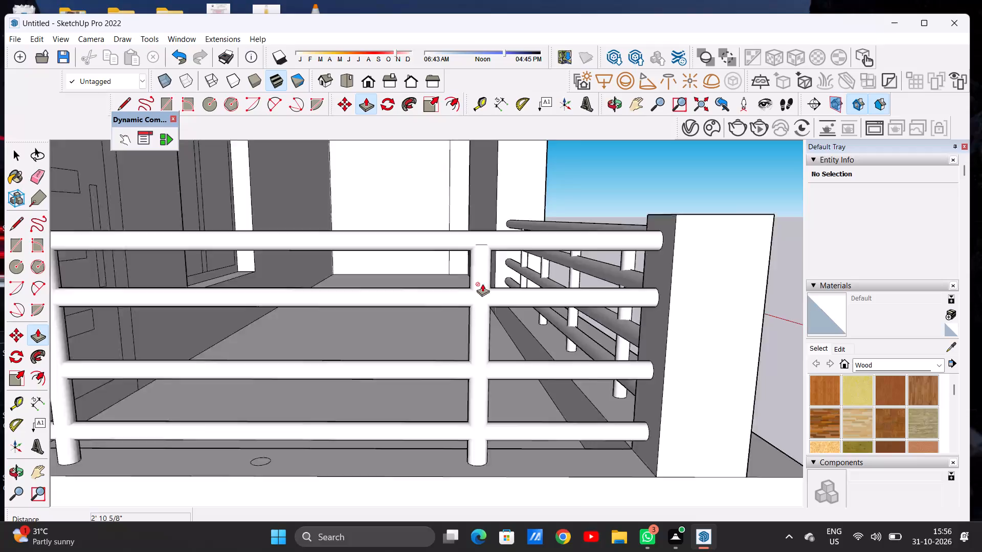
scroll(482, 284, "down", 3)
middle_click_drag(387, 375, 389, 423)
scroll(348, 398, "up", 12)
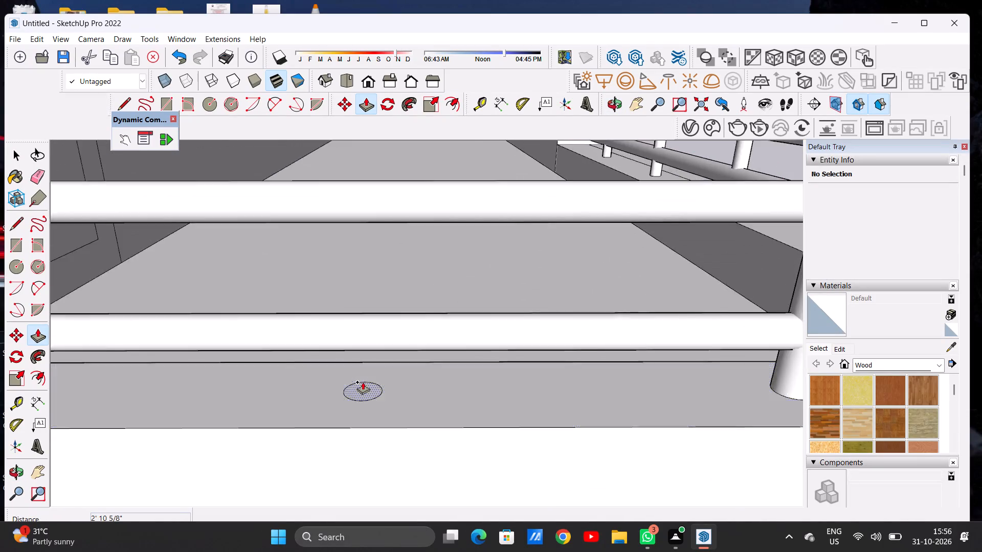
scroll(363, 382, "up", 6)
left_click(371, 395)
scroll(387, 247, "down", 7)
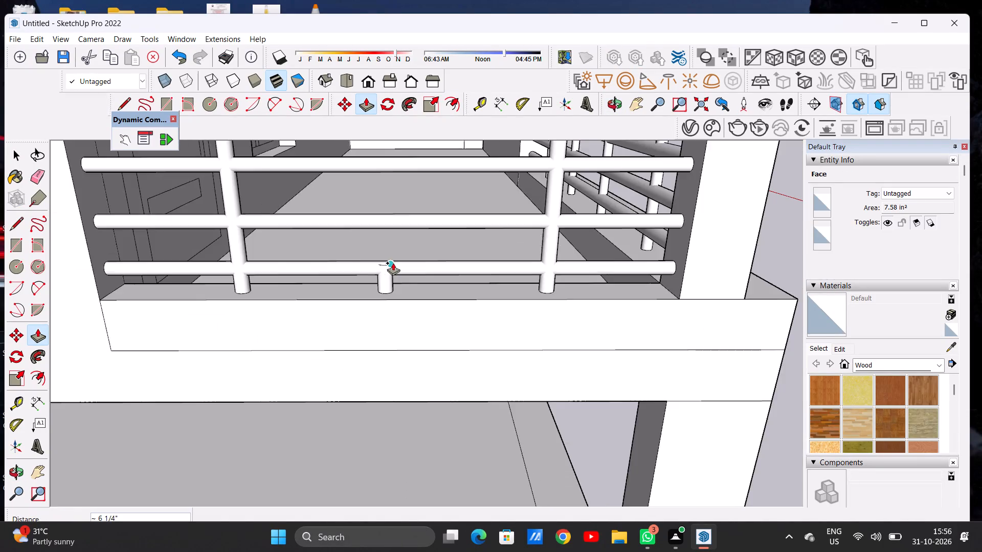
scroll(393, 263, "down", 17)
scroll(398, 223, "up", 9)
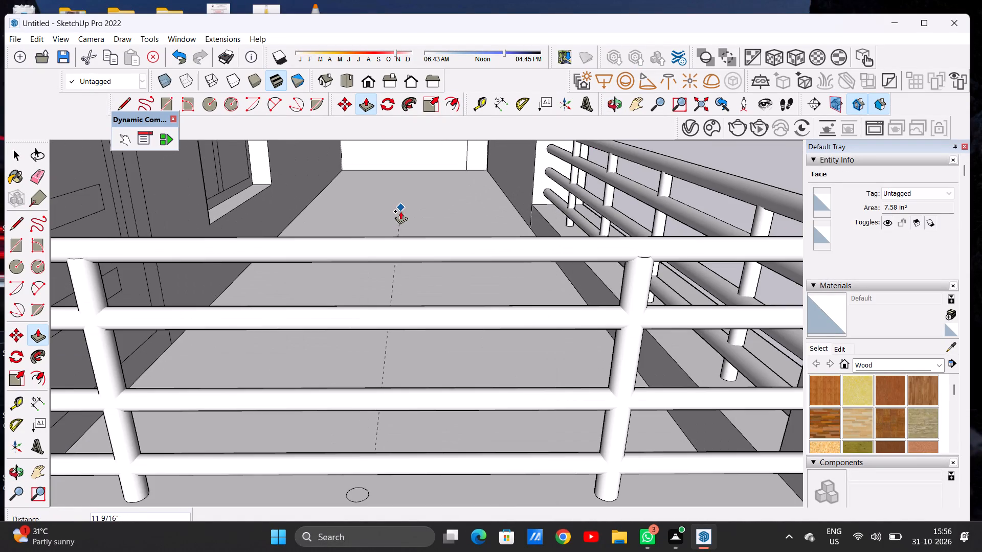
scroll(349, 254, "up", 2)
left_click(346, 249)
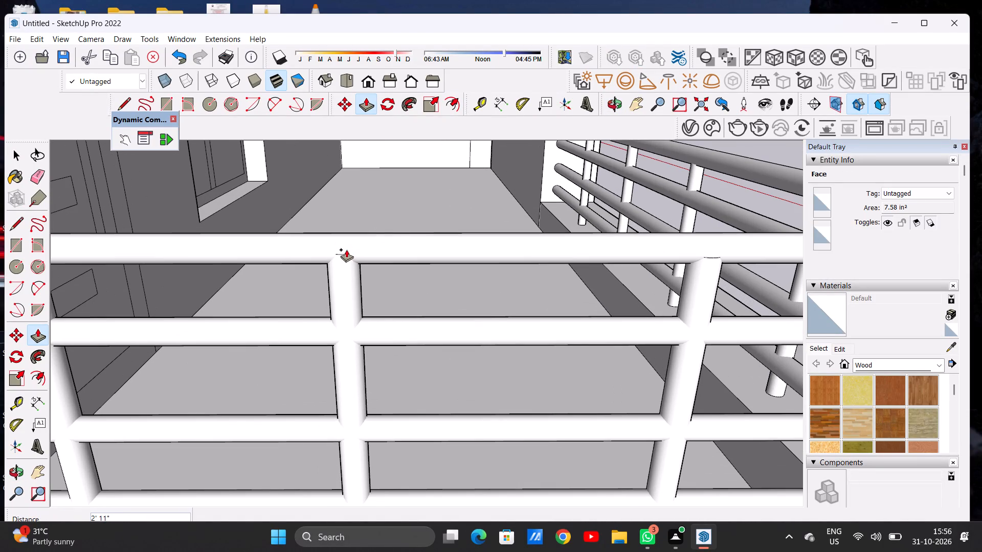
key("space")
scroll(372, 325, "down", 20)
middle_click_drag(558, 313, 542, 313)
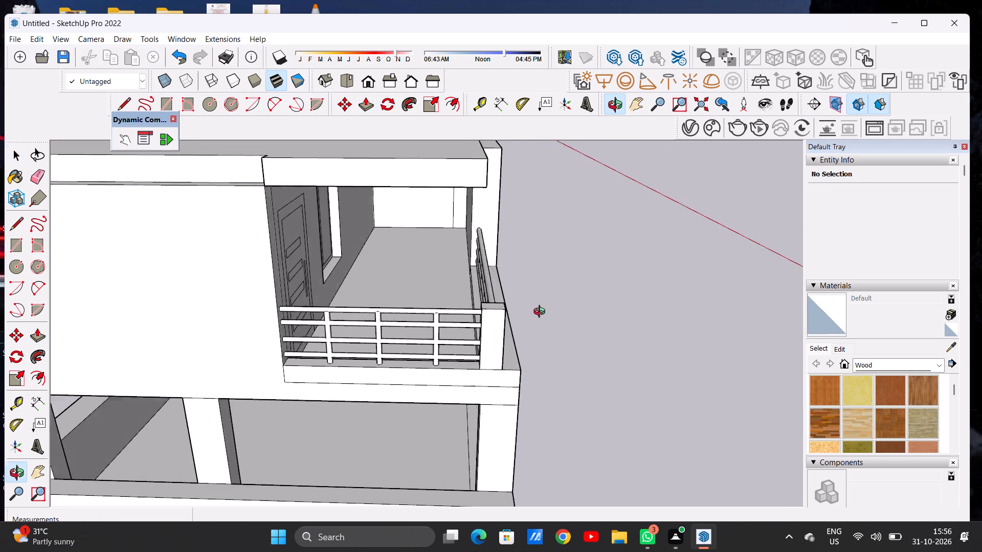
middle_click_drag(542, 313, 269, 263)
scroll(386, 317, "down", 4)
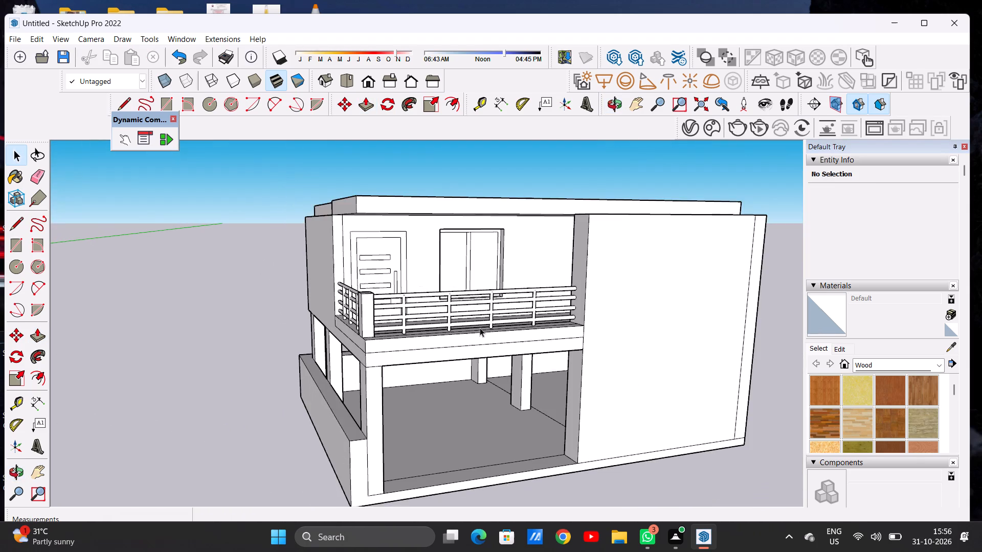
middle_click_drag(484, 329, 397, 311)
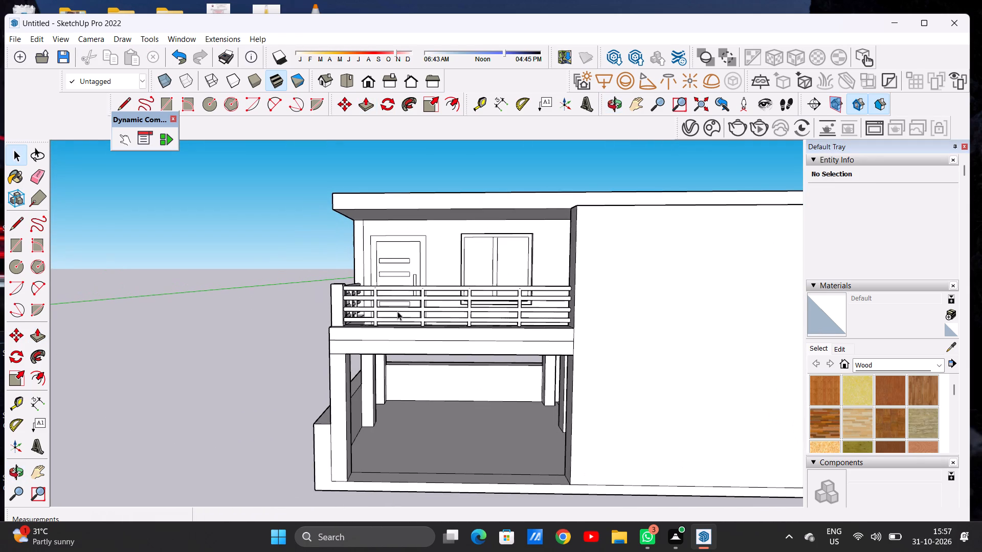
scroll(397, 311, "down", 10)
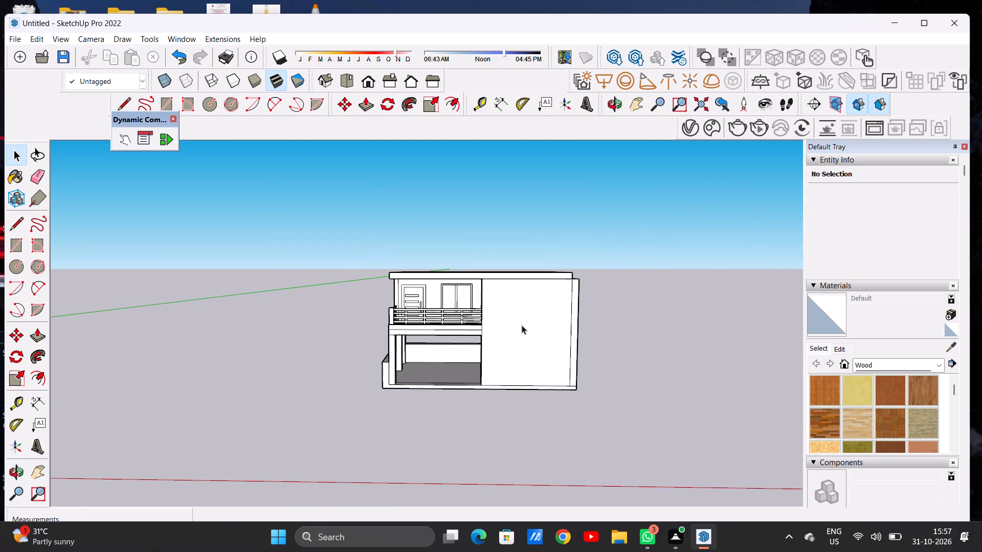
Examine the building's front, balcony railings and overhanging roof from several angles and distances.
middle_click_drag(526, 325, 522, 367)
scroll(575, 371, "down", 1)
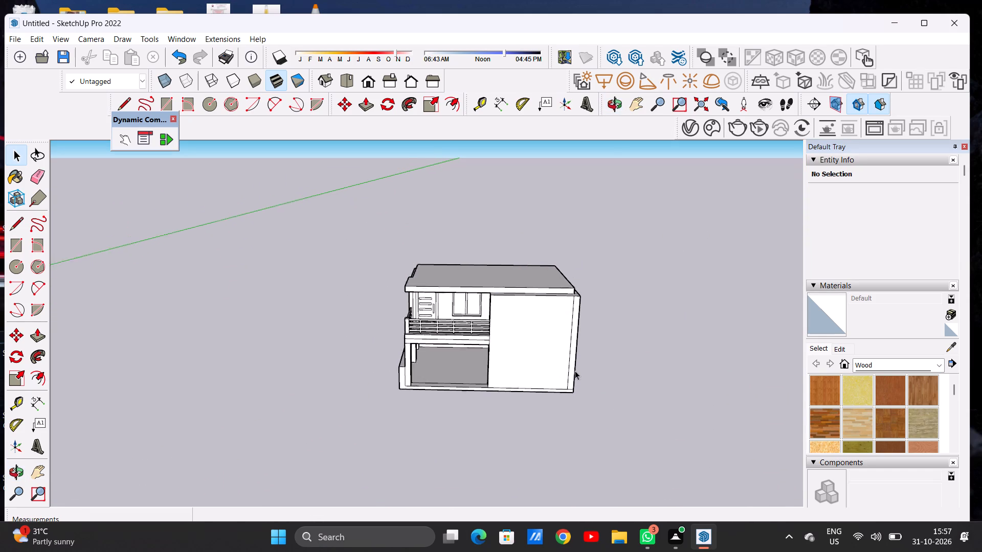
scroll(575, 371, "down", 2)
scroll(520, 317, "up", 14)
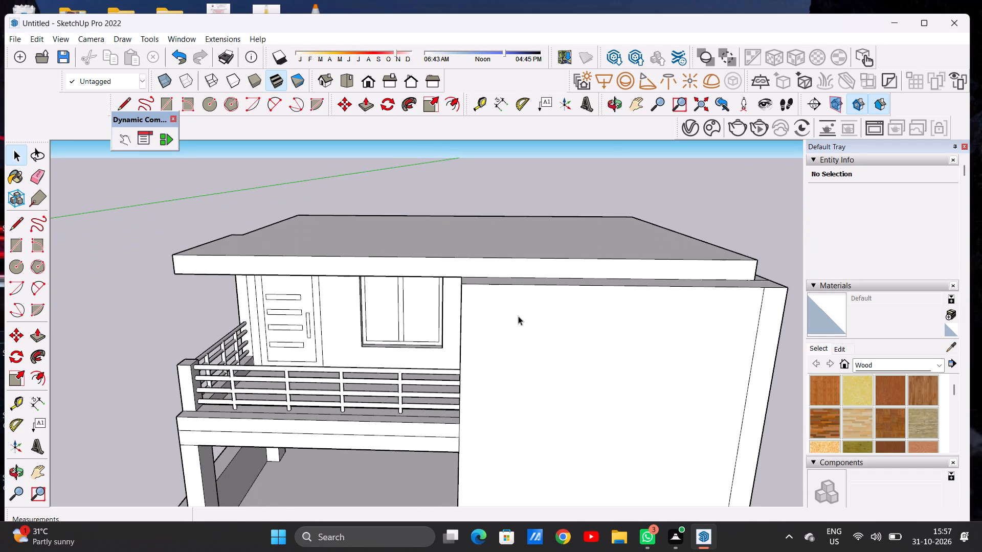
scroll(587, 330, "down", 5)
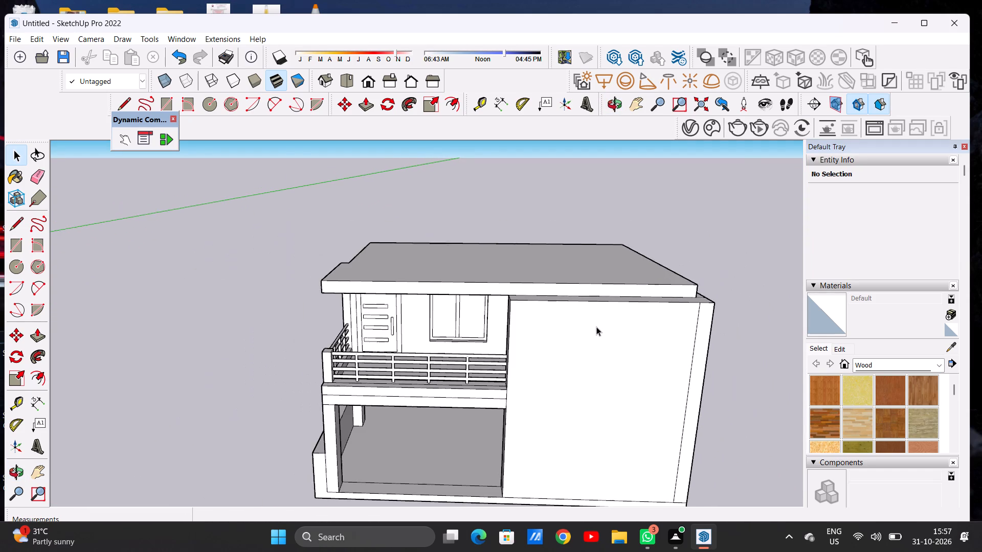
scroll(553, 317, "down", 3)
middle_click_drag(560, 362, 555, 337)
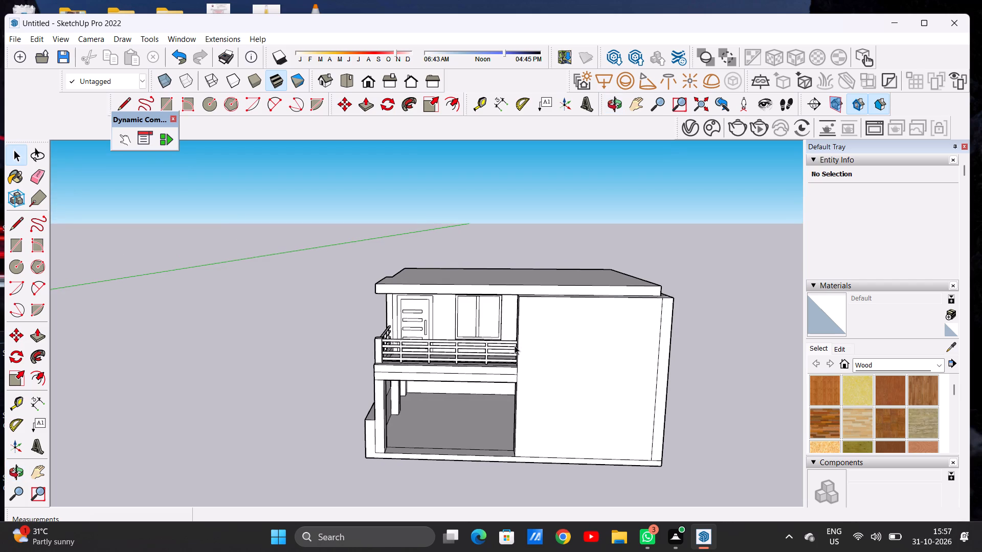
scroll(515, 346, "down", 4)
middle_click_drag(530, 362, 531, 350)
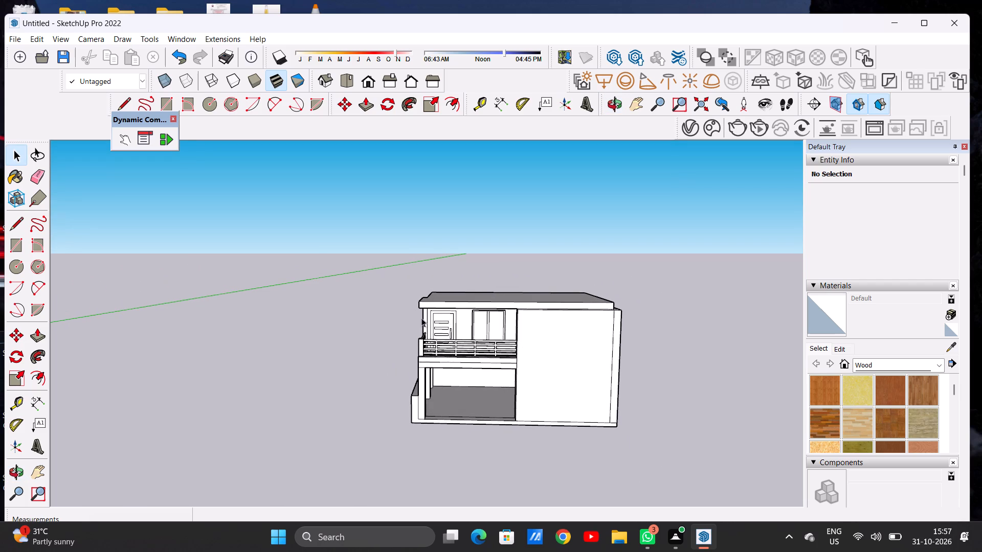
middle_click_drag(429, 323, 486, 314)
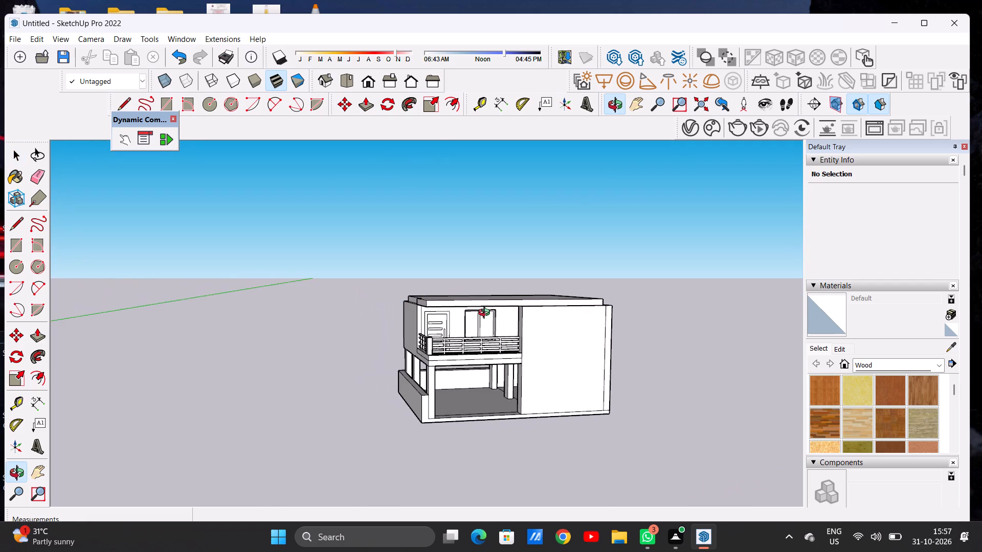
middle_click_drag(486, 314, 438, 322)
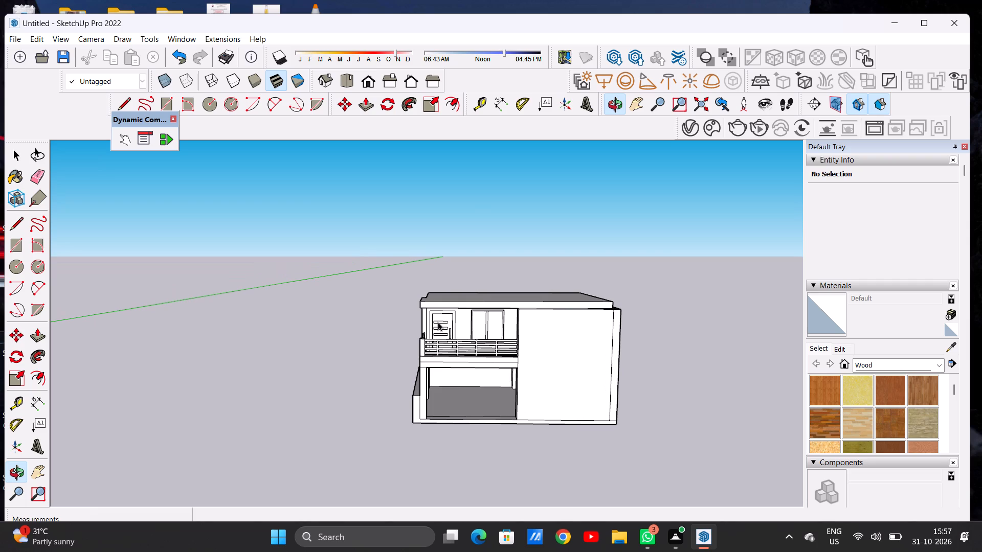
scroll(443, 337, "down", 12)
scroll(492, 333, "up", 14)
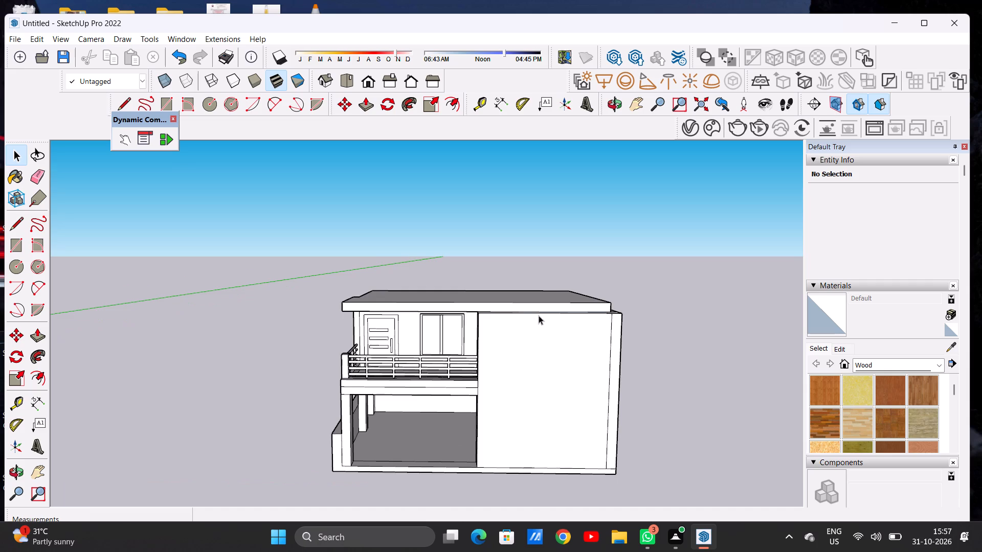
middle_click_drag(538, 317, 530, 362)
scroll(498, 327, "down", 7)
middle_click_drag(520, 339, 518, 327)
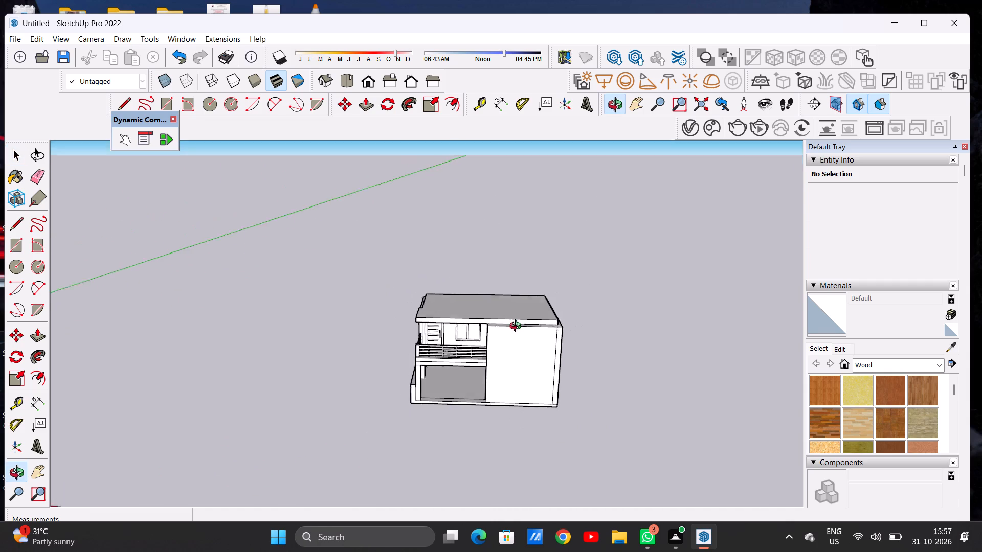
middle_click_drag(518, 327, 516, 324)
scroll(554, 319, "up", 7)
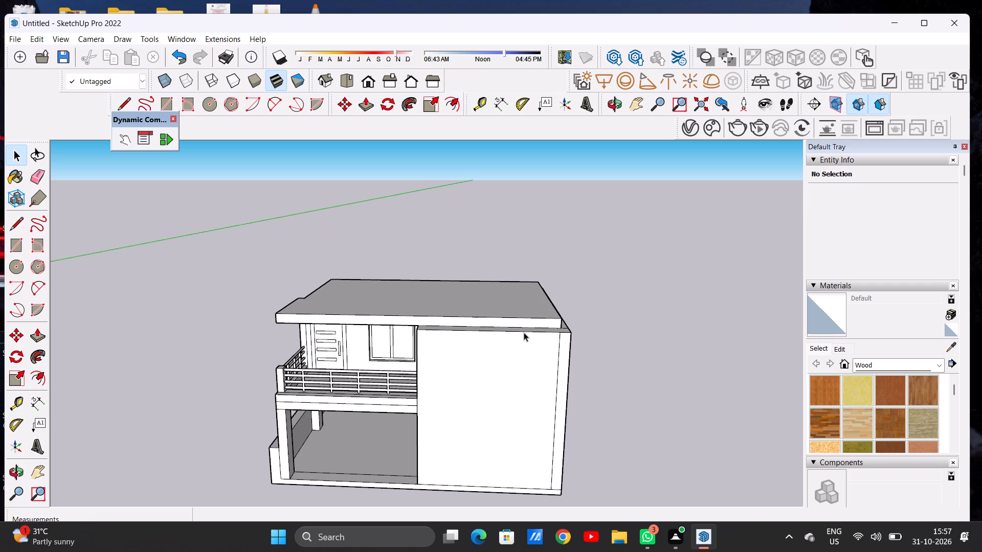
scroll(523, 347, "down", 11)
scroll(559, 373, "up", 1)
scroll(560, 370, "down", 12)
scroll(560, 370, "up", 1)
scroll(560, 370, "down", 14)
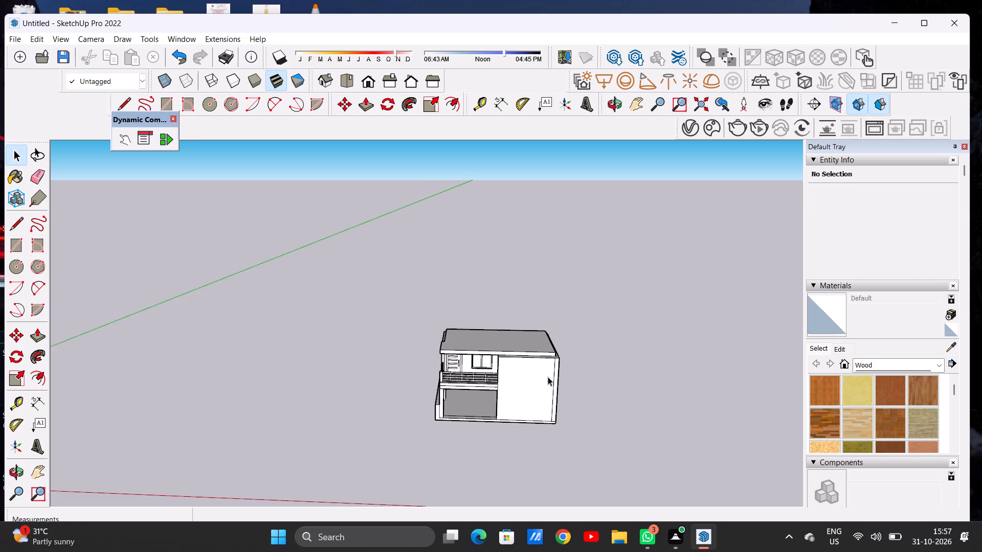
scroll(527, 360, "up", 2)
scroll(527, 360, "down", 1)
scroll(527, 360, "up", 10)
scroll(587, 358, "down", 7)
Extrude the exposed wall-top face around the roof slab up 10' to form the next storey's back and side walls.
middle_click_drag(586, 375, 576, 342)
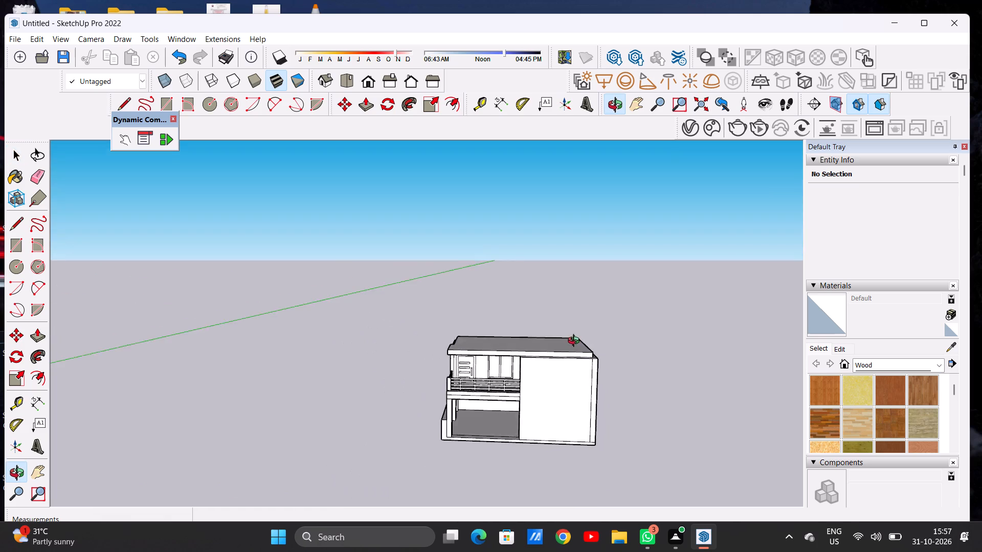
middle_click_drag(576, 342, 582, 386)
scroll(586, 365, "up", 15)
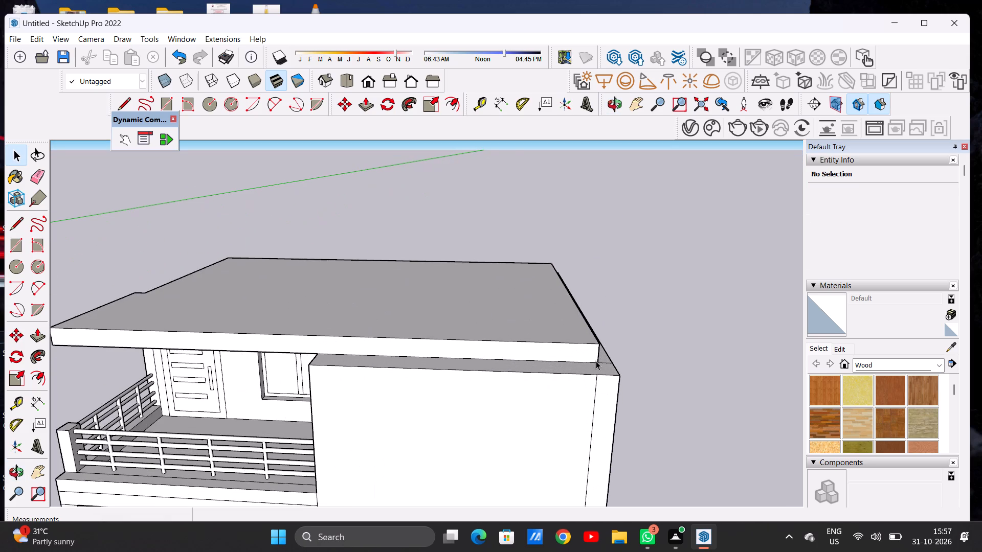
key("p")
scroll(607, 349, "up", 13)
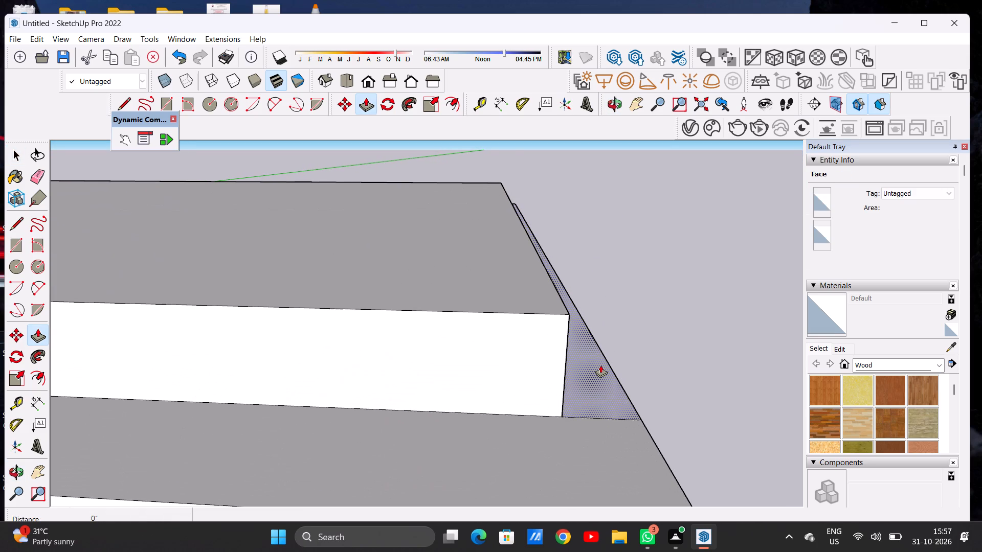
left_click(600, 365)
scroll(609, 308, "down", 3)
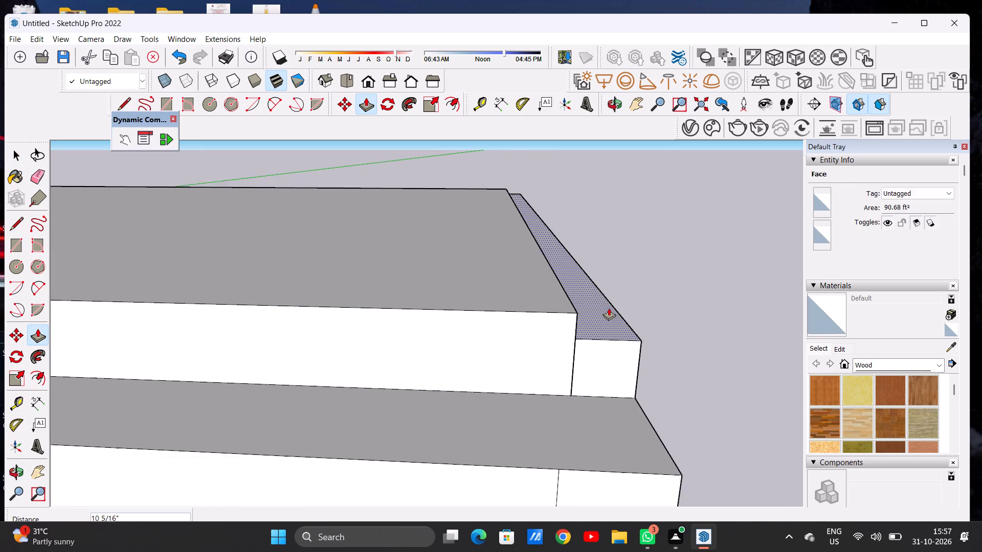
scroll(609, 308, "down", 20)
scroll(609, 308, "down", 4)
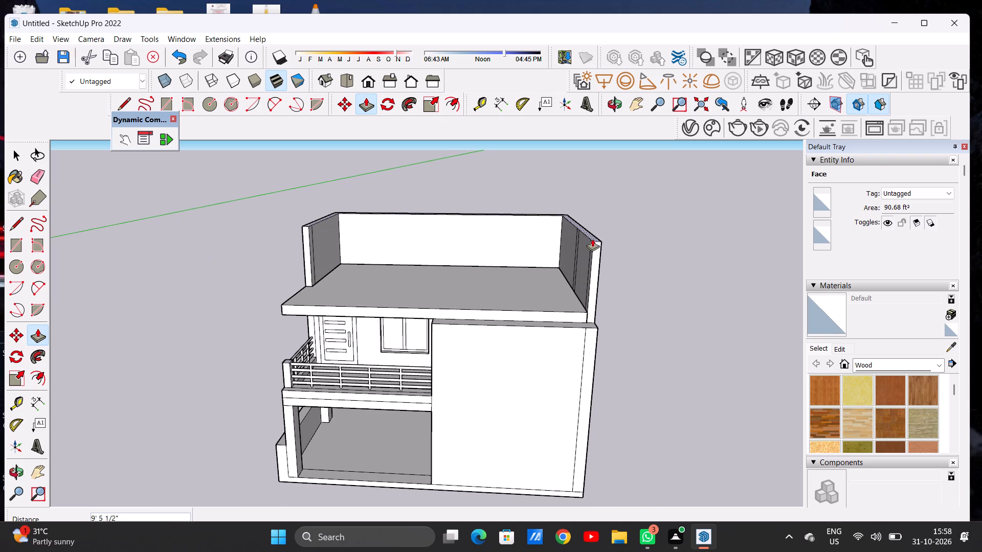
scroll(587, 243, "down", 8)
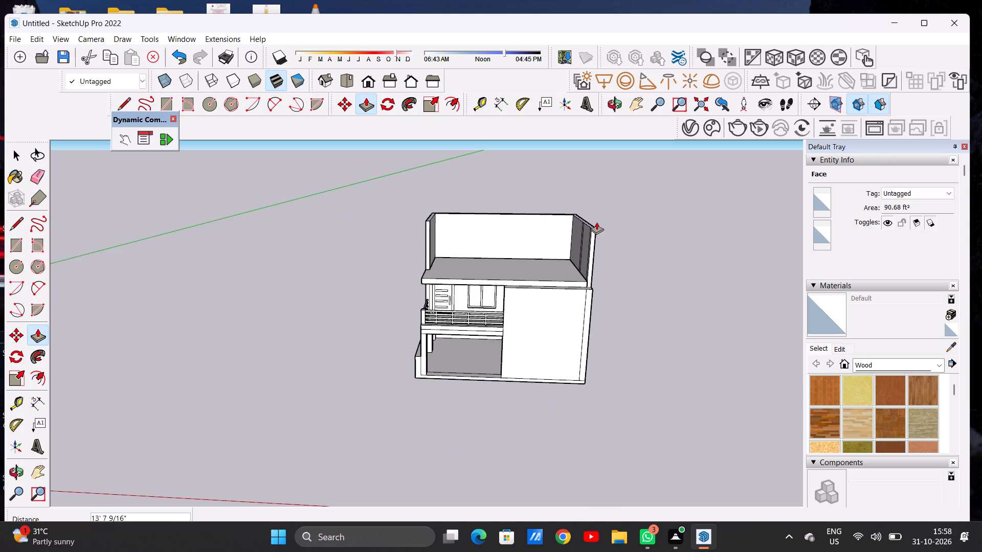
scroll(597, 221, "up", 4)
scroll(597, 221, "down", 1)
scroll(597, 221, "up", 1)
middle_click_drag(599, 250, 596, 232)
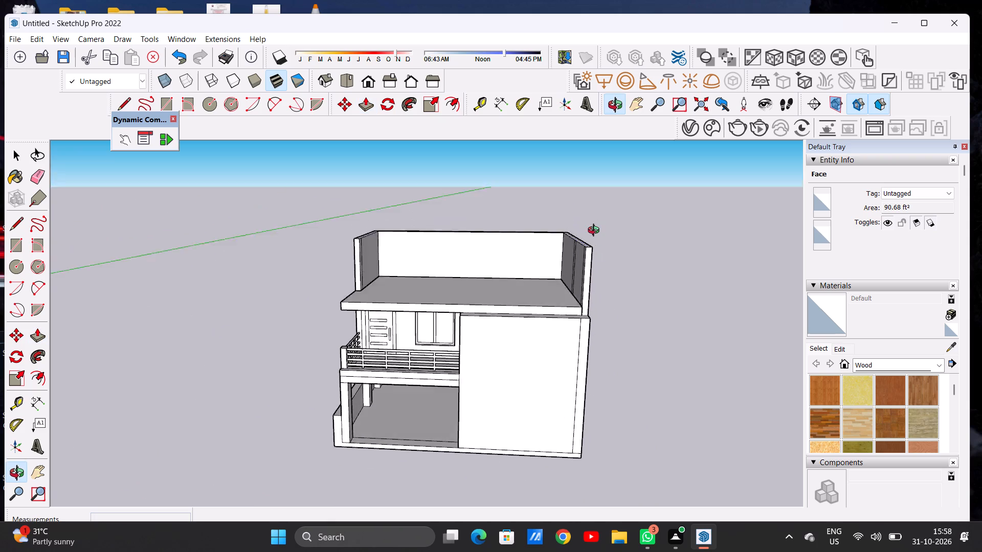
middle_click_drag(596, 232, 596, 215)
scroll(593, 225, "up", 6)
type("10'")
key("Return")
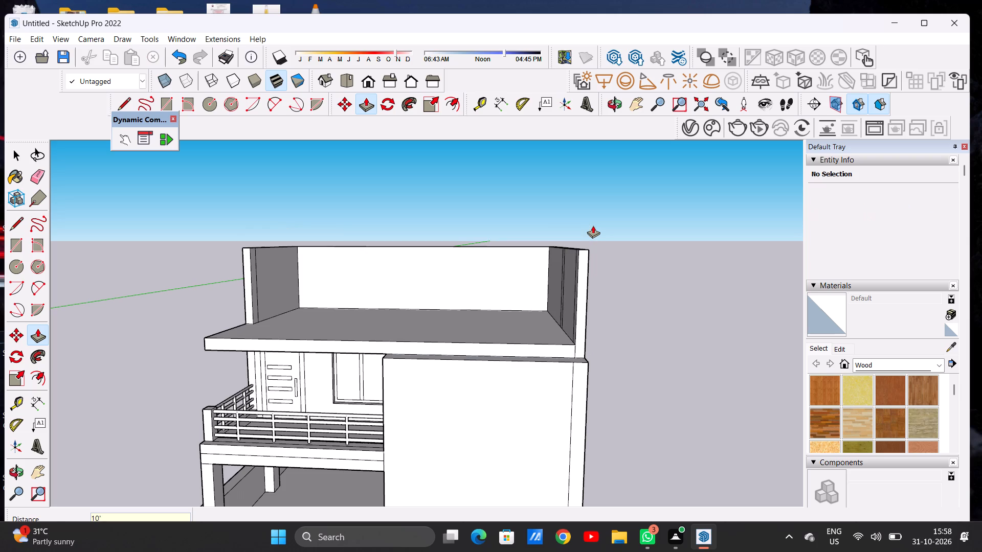
key("space")
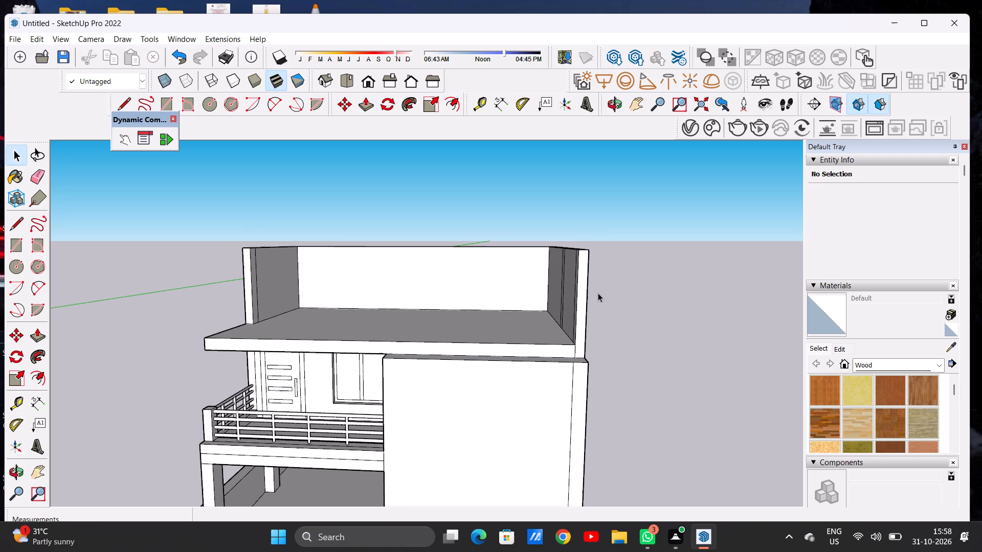
Examine the raised back and side walls and the roof slab from above, the front and the door side.
scroll(545, 298, "down", 5)
scroll(610, 289, "down", 1)
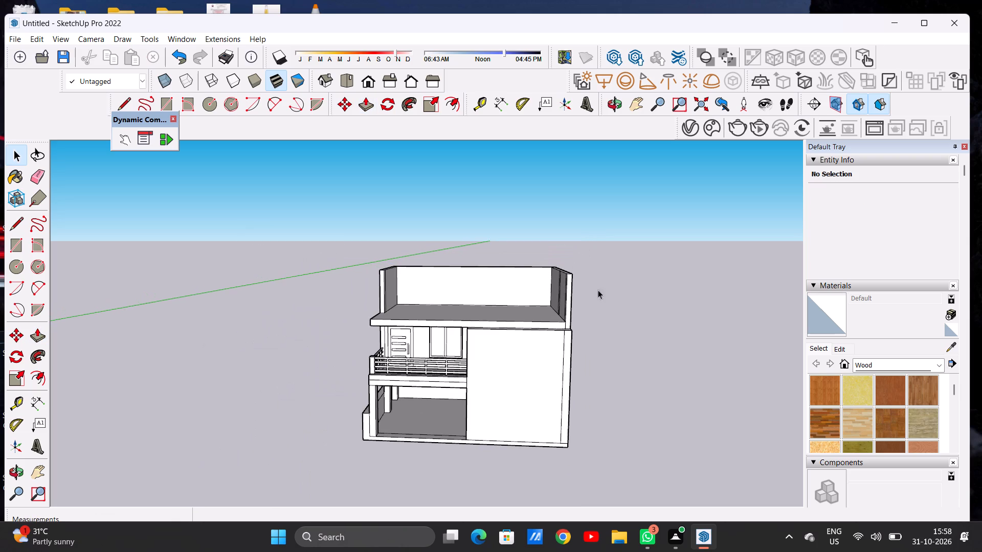
middle_click_drag(519, 283, 535, 362)
scroll(526, 297, "down", 5)
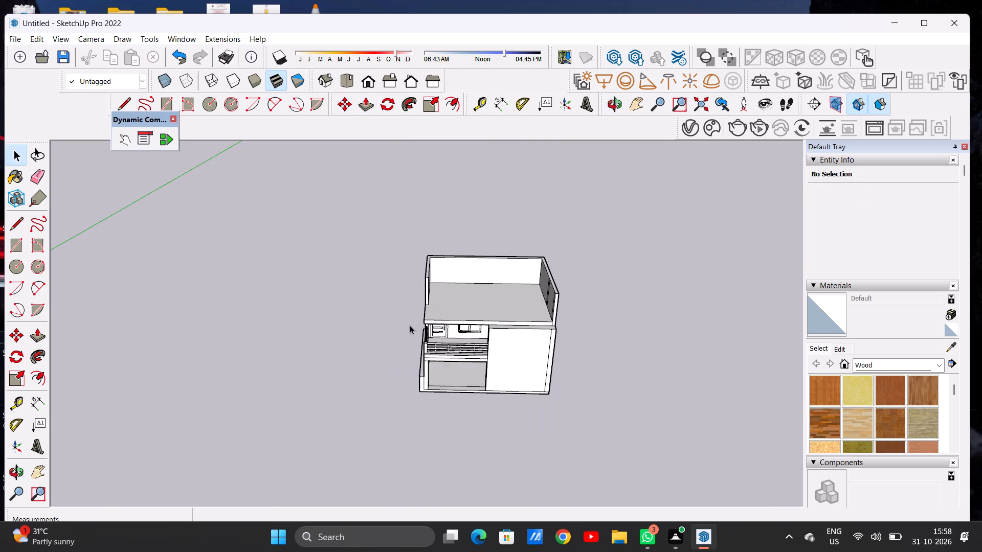
middle_click_drag(403, 329, 546, 236)
scroll(435, 314, "up", 19)
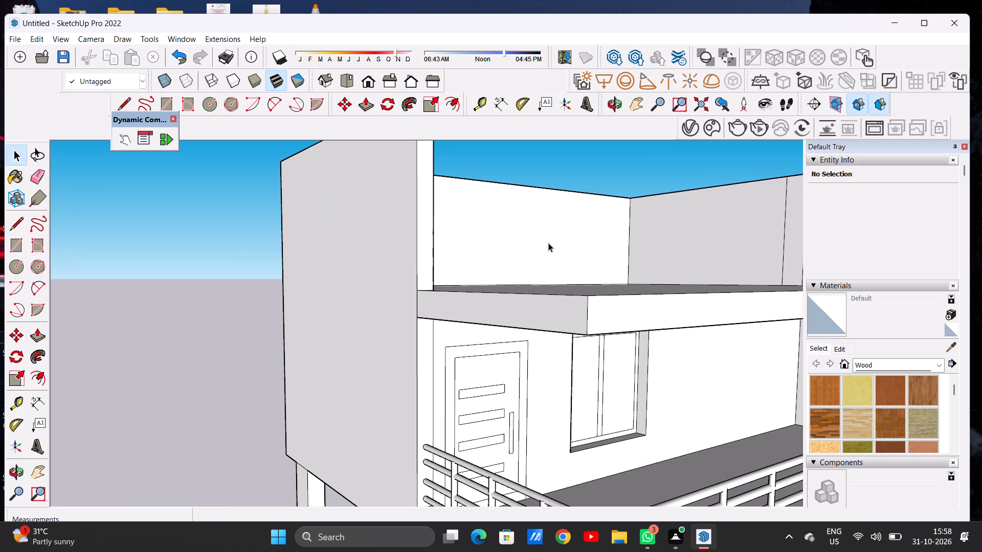
scroll(544, 243, "up", 1)
scroll(528, 261, "down", 7)
middle_click_drag(545, 255, 447, 318)
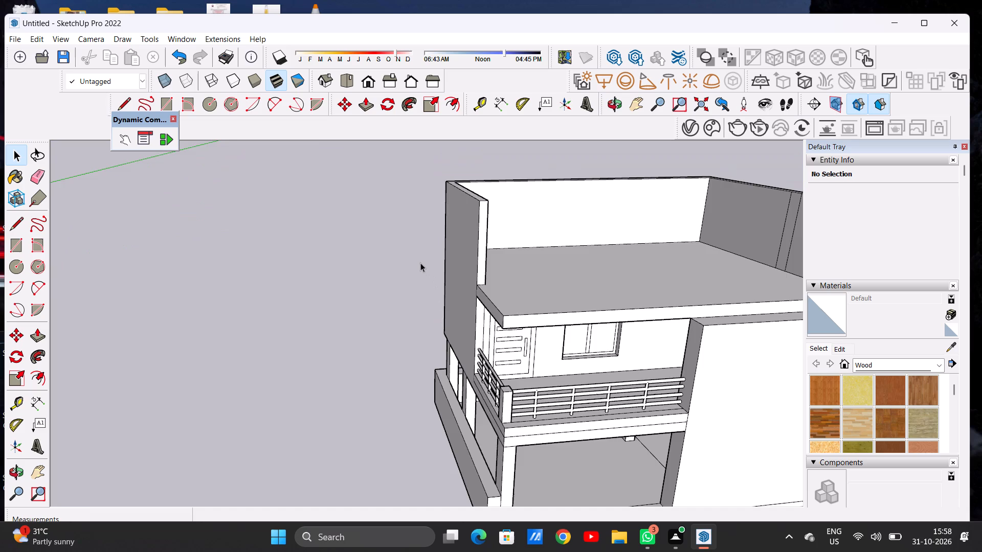
scroll(418, 261, "down", 6)
middle_click_drag(540, 249, 490, 288)
scroll(438, 239, "down", 4)
Draw two parallel lines across the roof slab between the side walls, outlining a wall-thickness strip for the new storey's front wall.
scroll(570, 269, "up", 3)
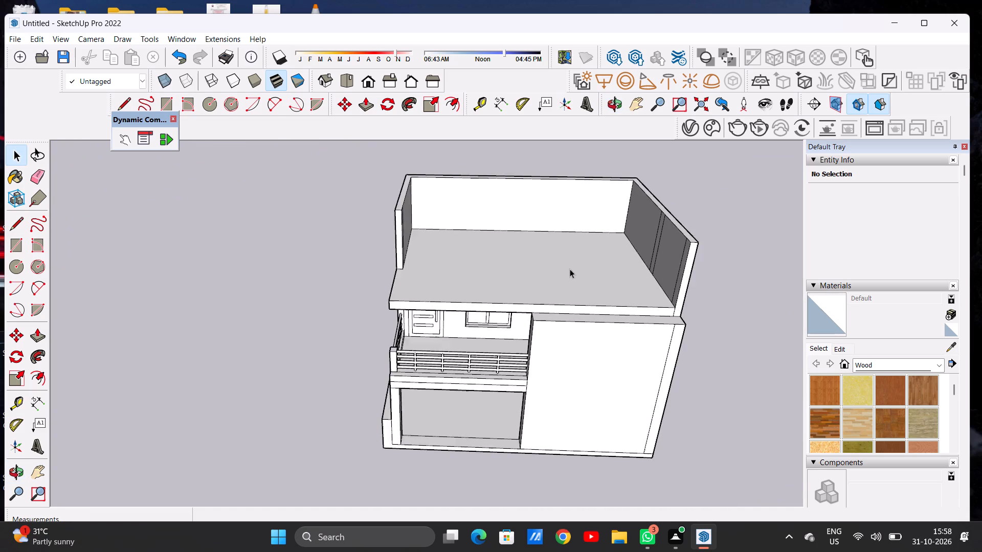
scroll(570, 269, "up", 8)
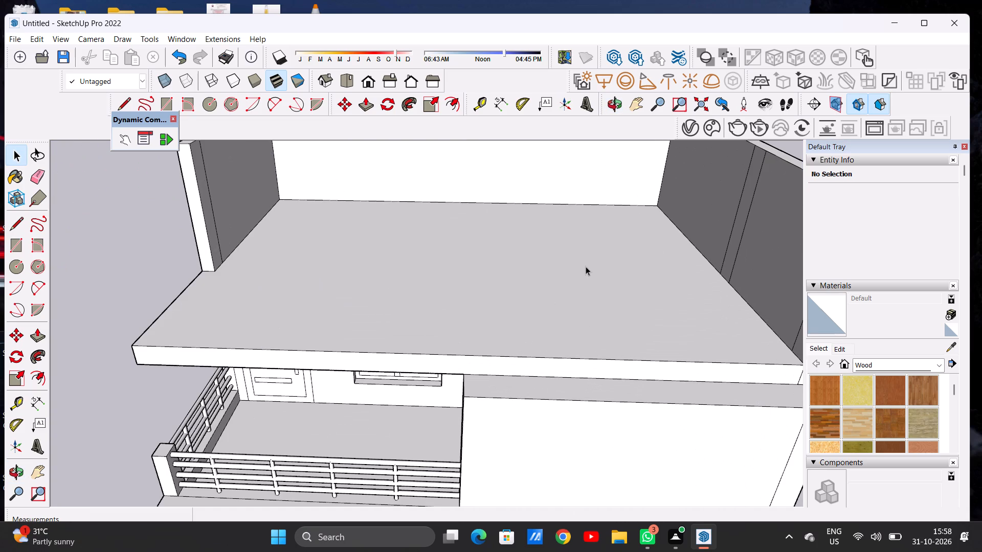
key("l")
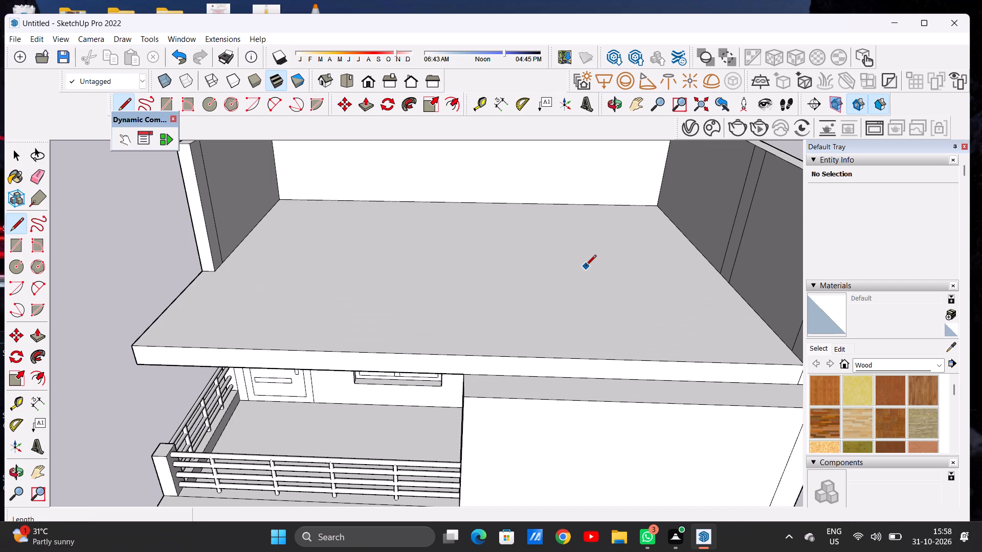
left_click(224, 263)
left_click(473, 274)
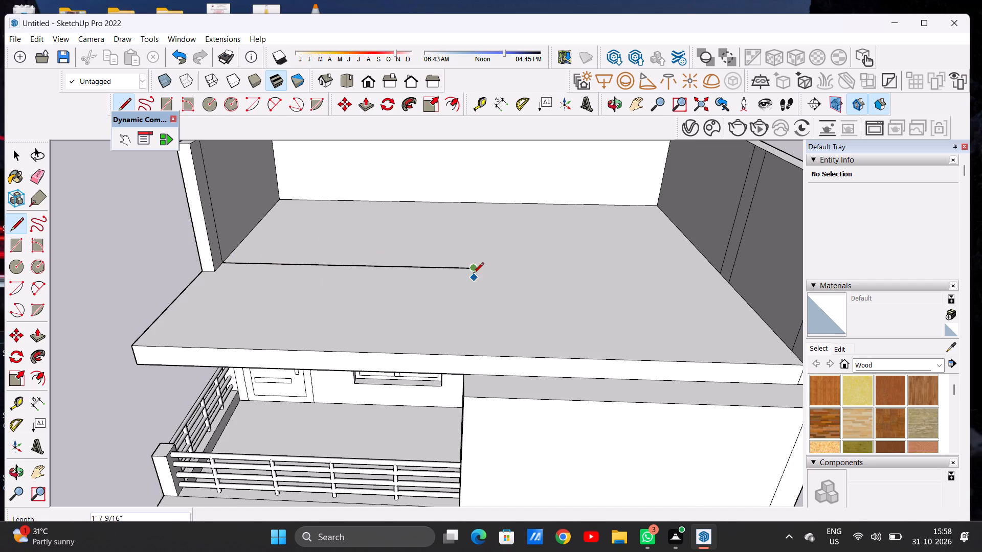
left_click(469, 270)
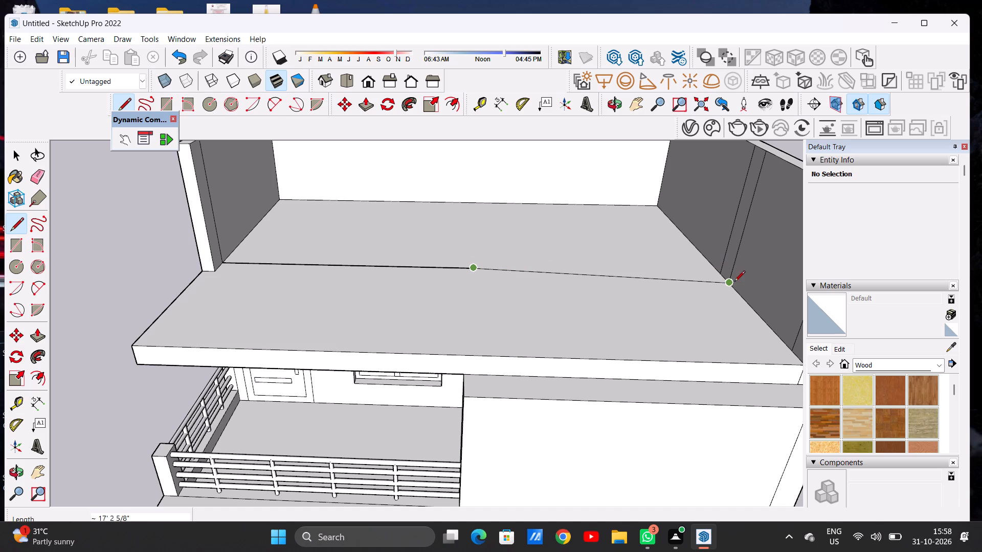
left_click(719, 275)
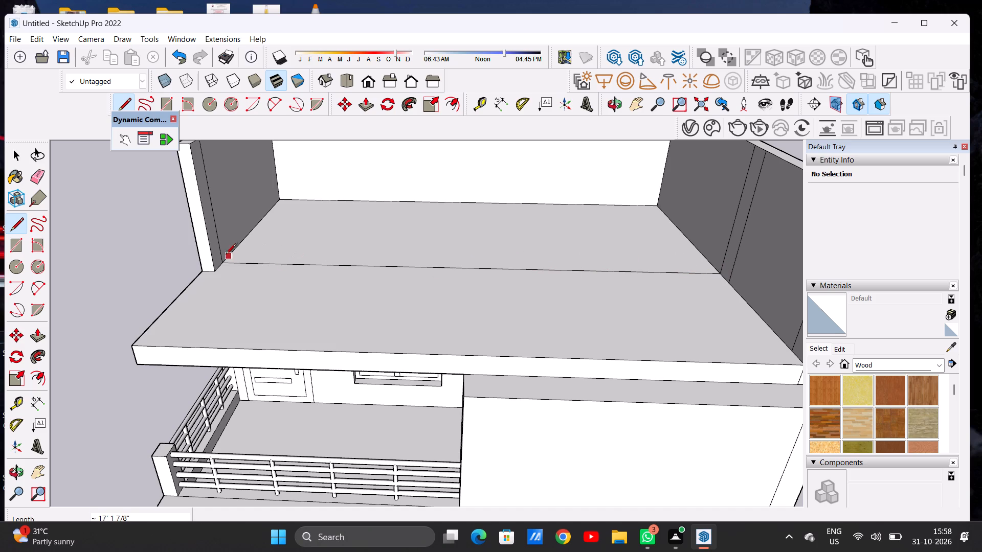
left_click(214, 272)
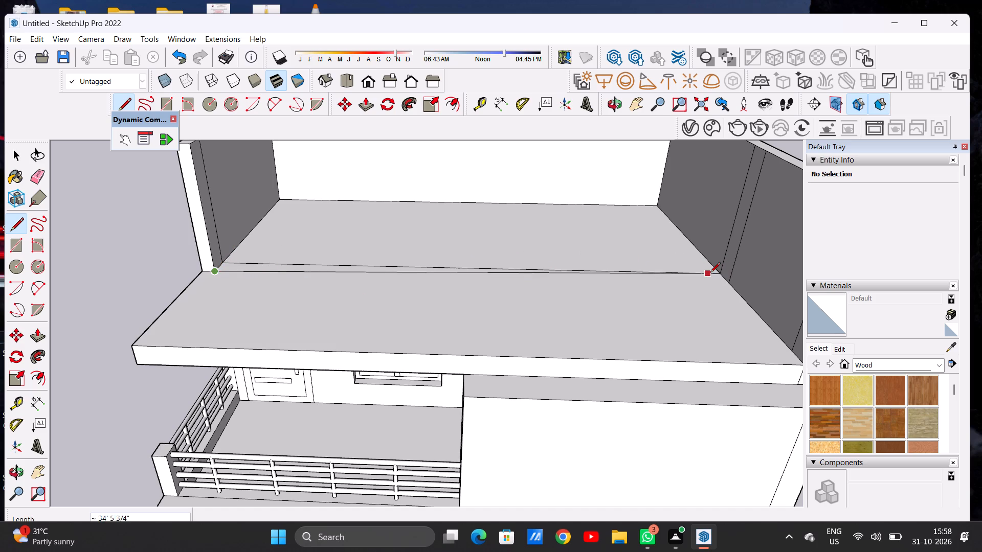
left_click(729, 282)
left_click(729, 282)
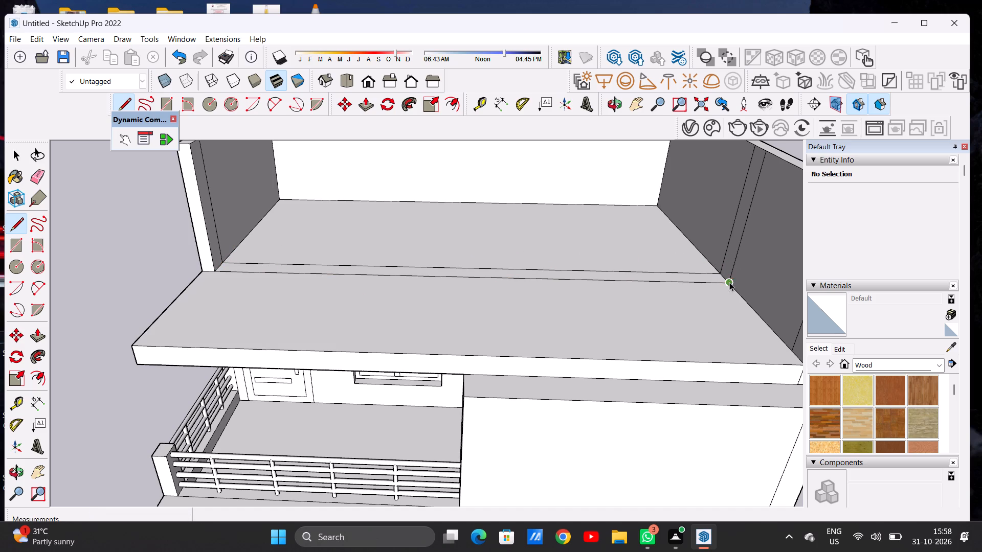
key("space")
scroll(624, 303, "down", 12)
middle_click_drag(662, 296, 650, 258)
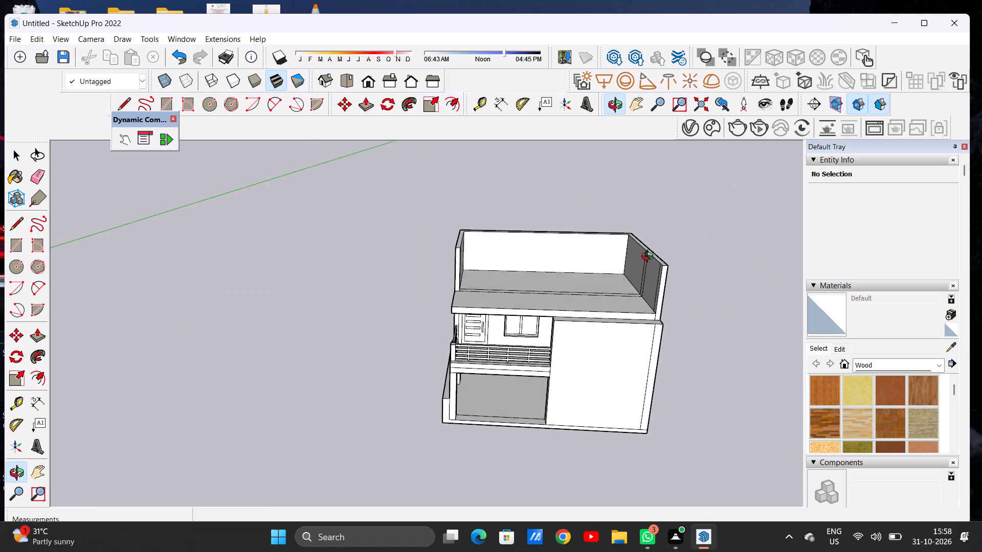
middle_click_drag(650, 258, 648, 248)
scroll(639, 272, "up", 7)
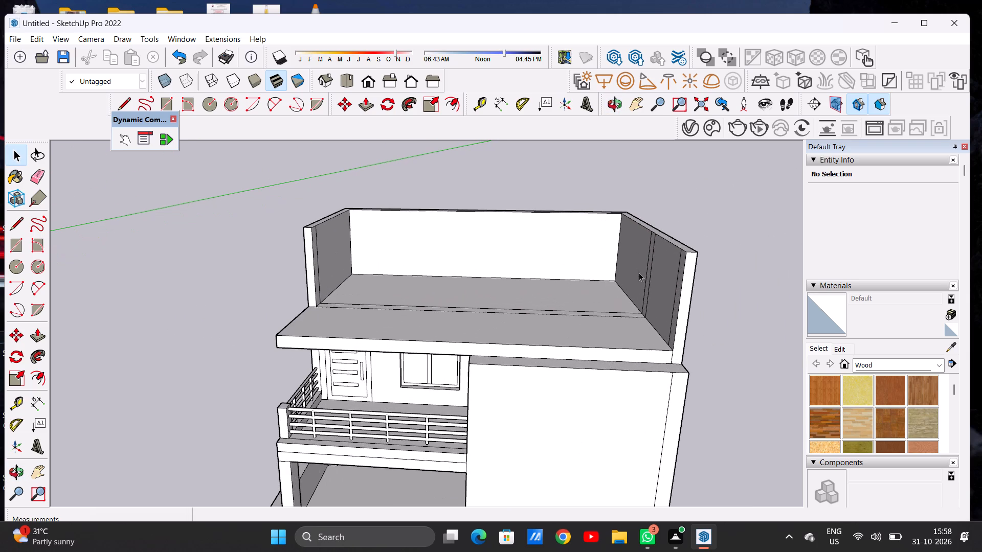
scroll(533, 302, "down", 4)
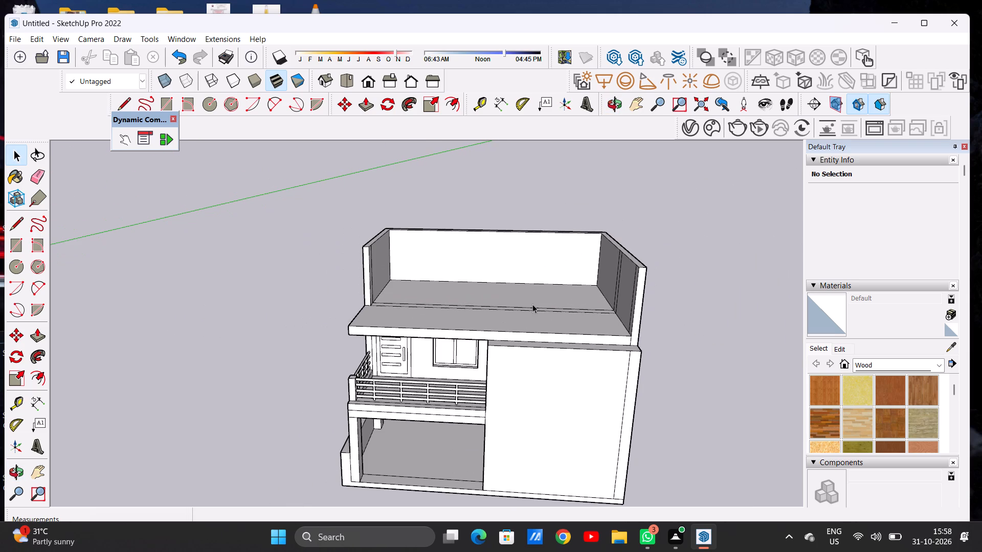
Extrude the strip across the roof slab up about 8' 9", level with the side wall tops, to form the third storey's front wall.
scroll(578, 312, "down", 1)
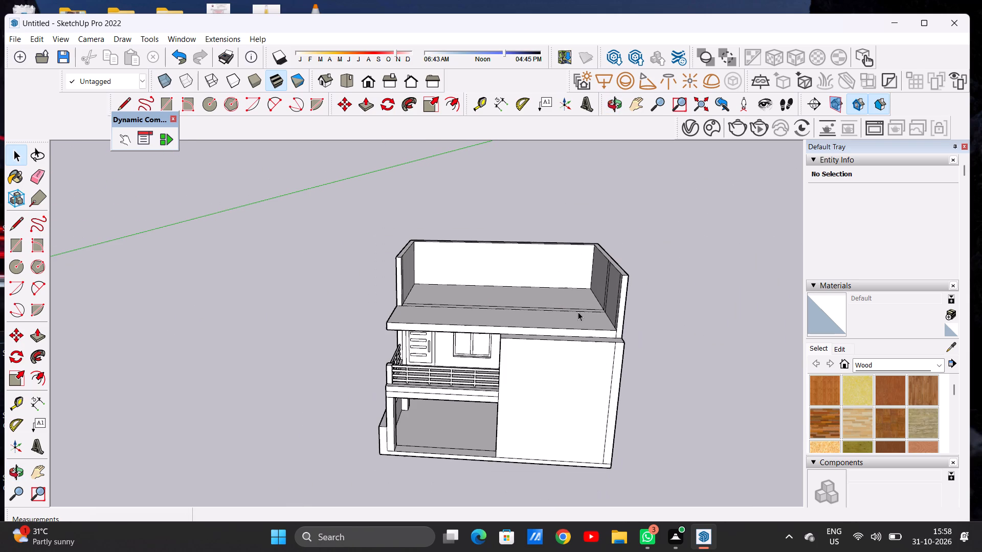
scroll(477, 331, "down", 3)
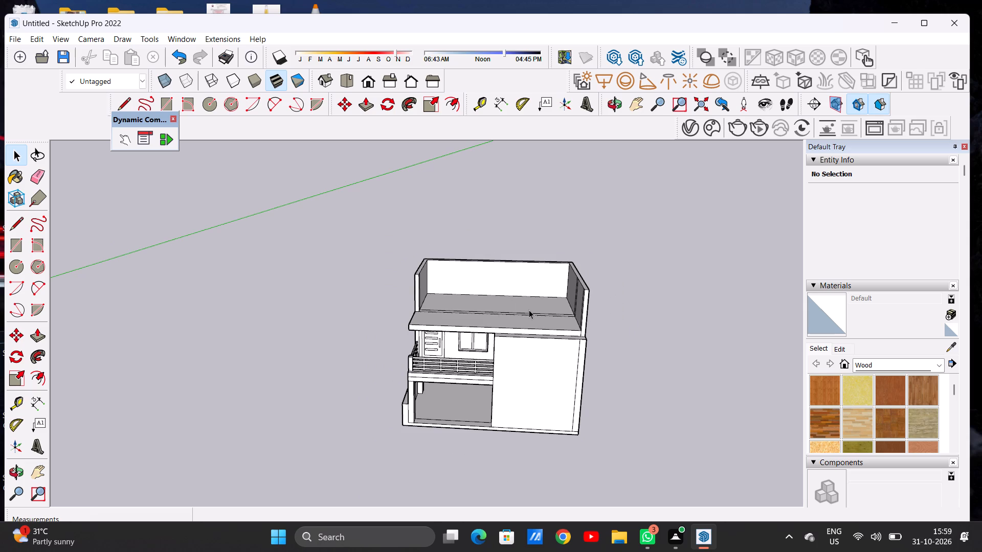
scroll(529, 310, "up", 6)
scroll(572, 312, "up", 6)
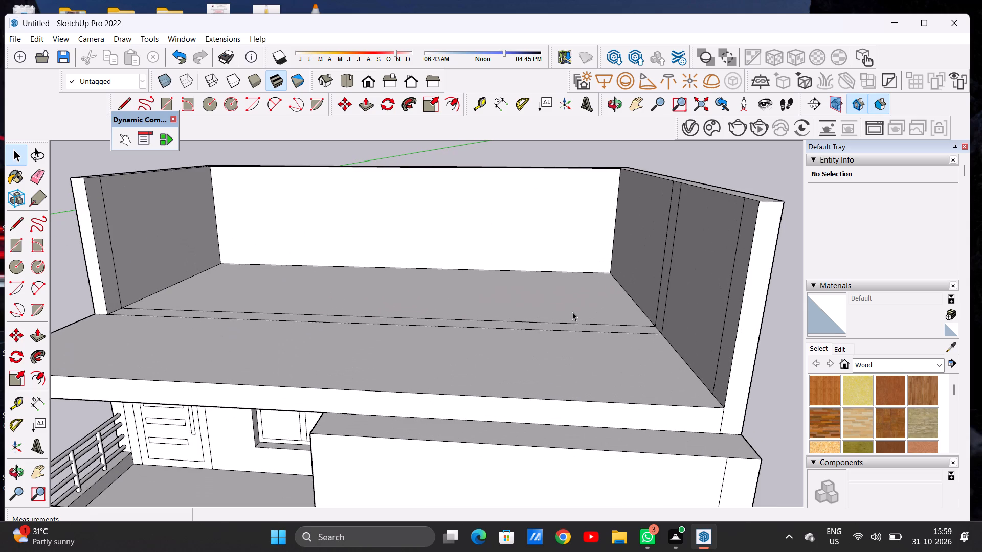
key("p")
scroll(667, 318, "up", 10)
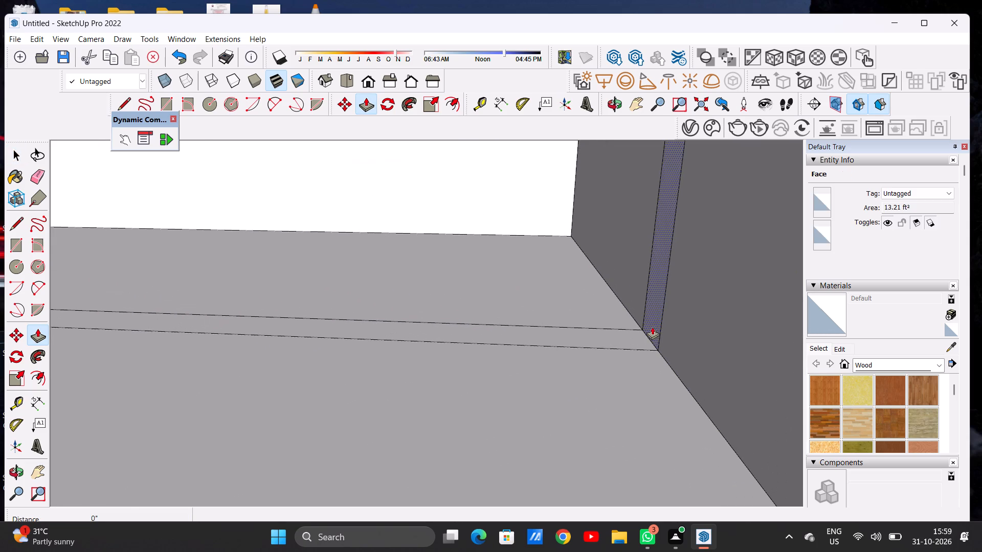
left_click(633, 332)
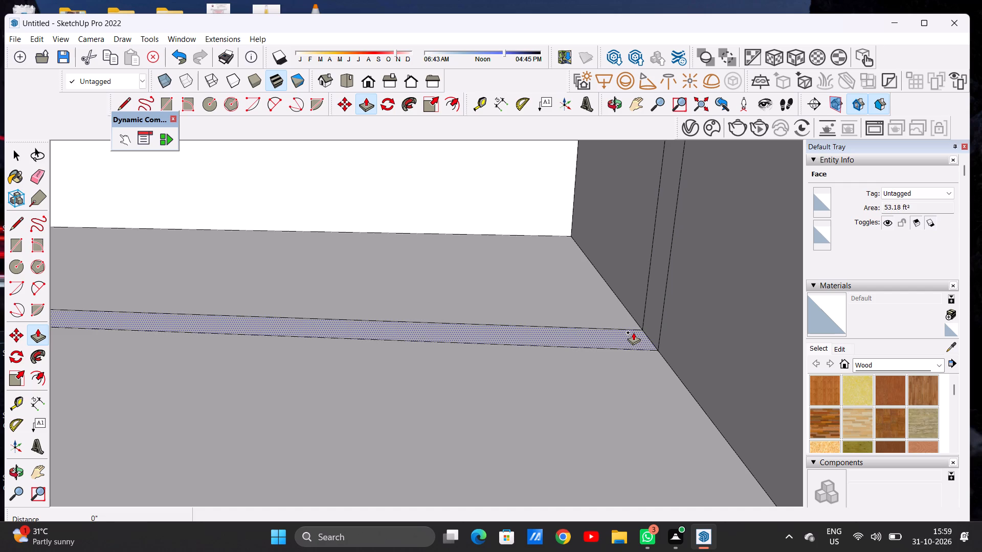
scroll(635, 291, "down", 19)
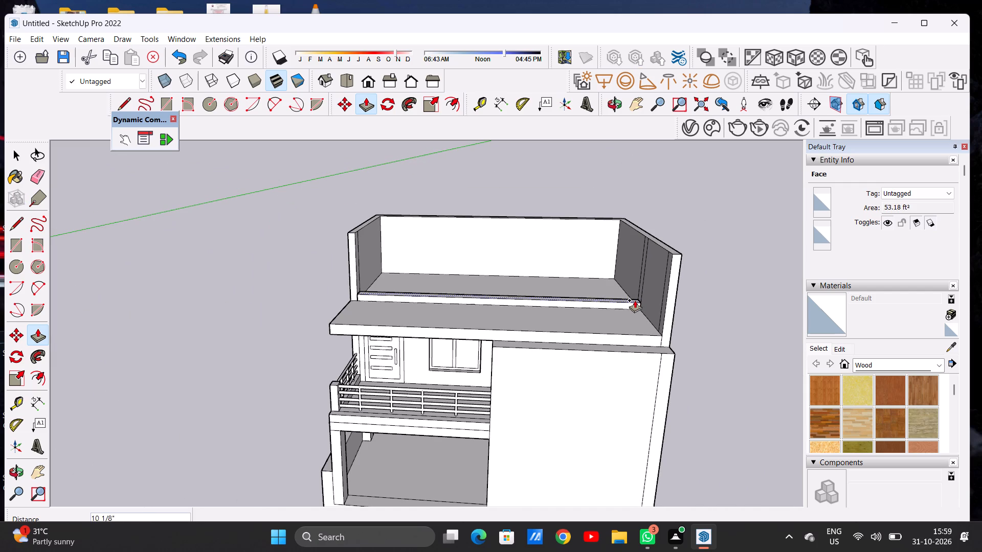
scroll(642, 224, "up", 17)
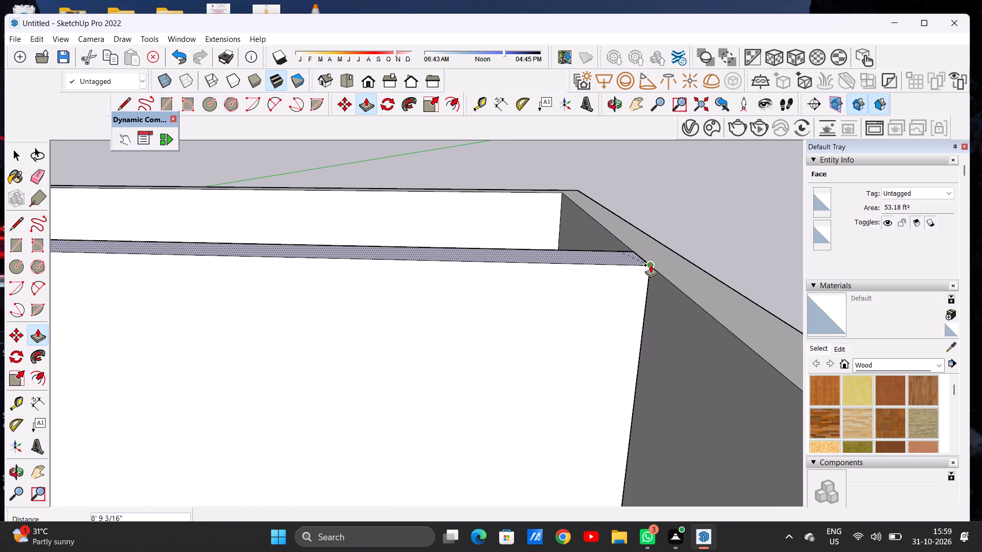
left_click(651, 265)
key("space")
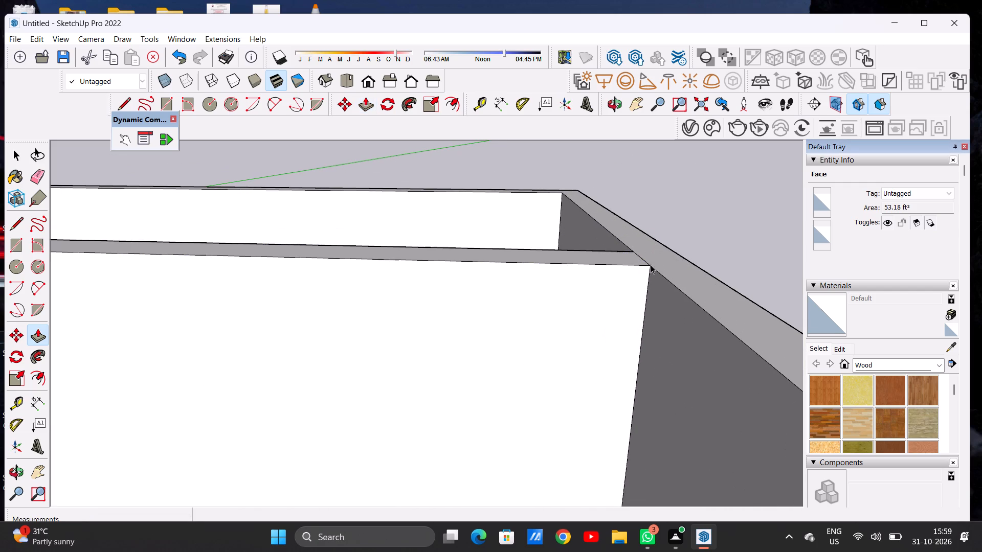
Examine the new third-storey front wall against the balcony and the tall front wall from a level view at several distances.
scroll(621, 290, "down", 14)
scroll(654, 283, "down", 13)
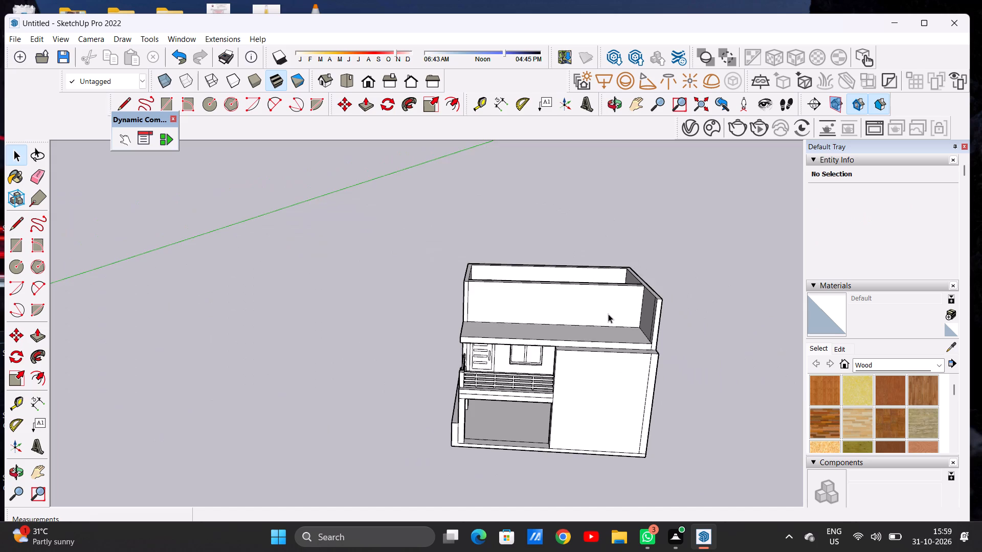
middle_click_drag(609, 314, 609, 269)
middle_click_drag(613, 310, 612, 295)
scroll(526, 319, "down", 1)
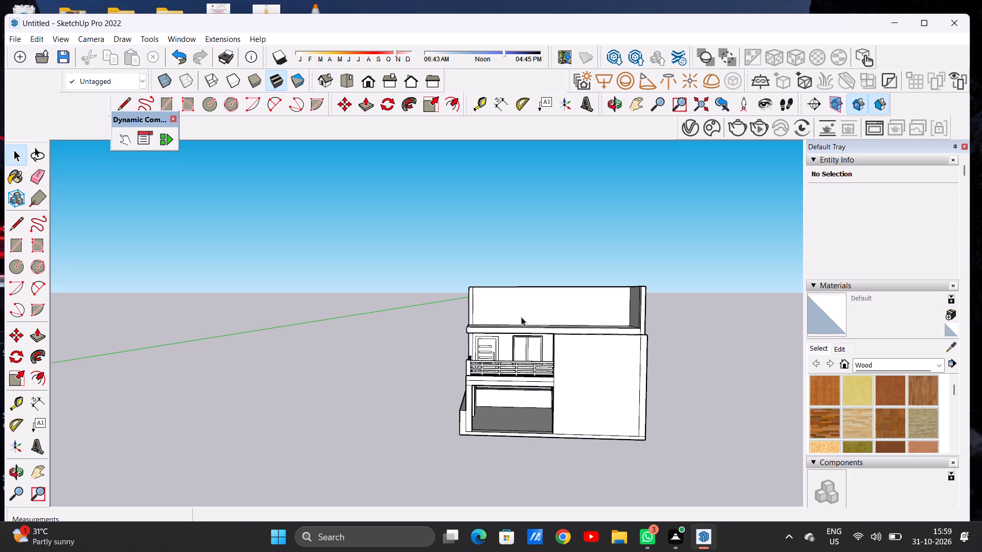
scroll(470, 331, "down", 18)
scroll(539, 347, "down", 3)
scroll(539, 347, "up", 1)
scroll(539, 347, "down", 6)
scroll(594, 344, "up", 6)
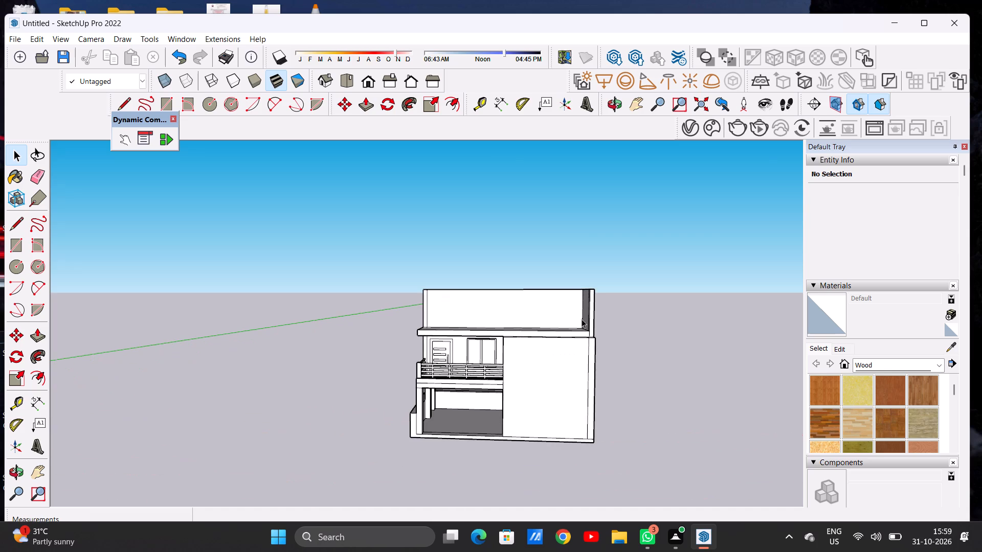
scroll(582, 319, "down", 2)
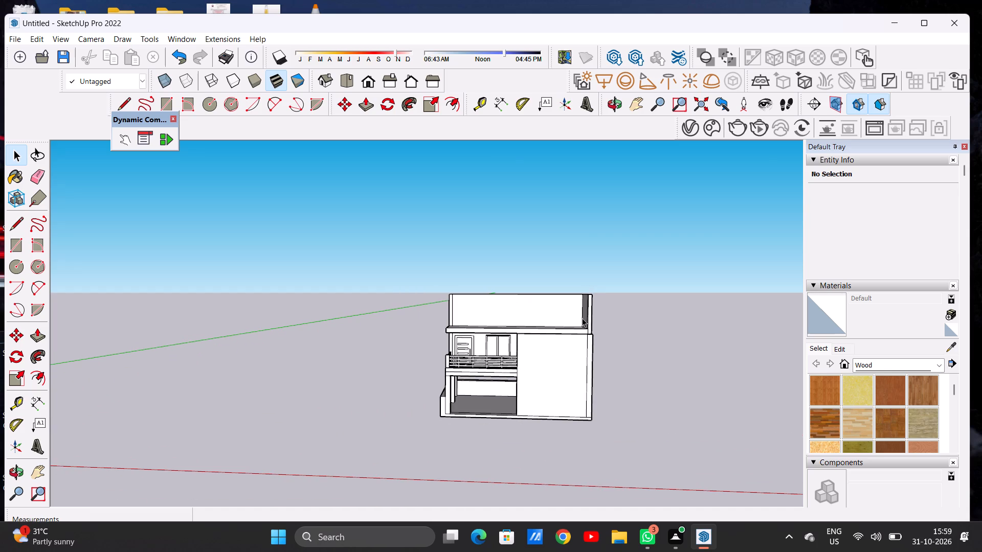
scroll(668, 308, "down", 4)
scroll(610, 375, "down", 2)
scroll(604, 384, "up", 1)
scroll(600, 387, "down", 3)
scroll(613, 348, "up", 5)
scroll(612, 348, "down", 1)
scroll(612, 348, "up", 7)
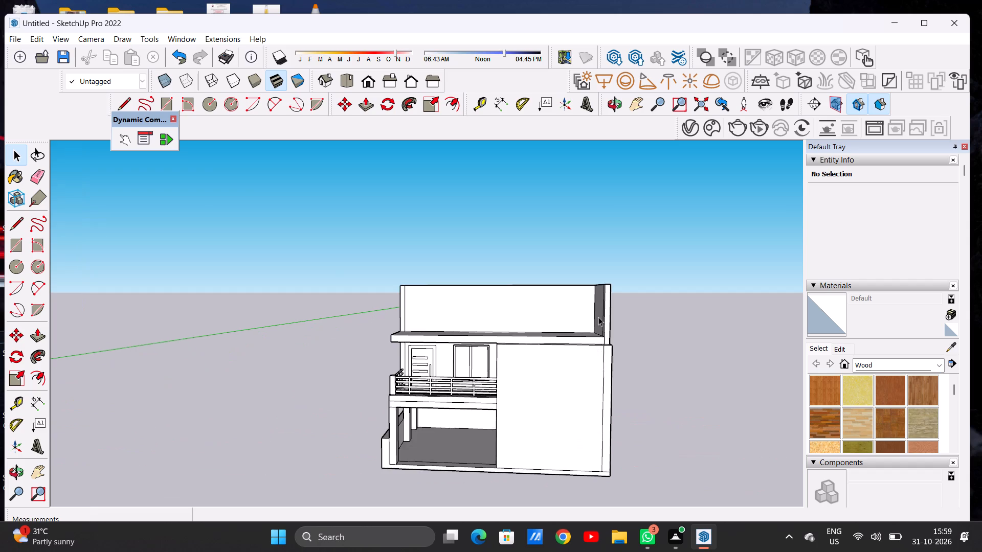
Extrude the top face of the tall front wall beside the balcony up 10', level with the third storey's wall tops.
middle_click_drag(596, 321, 593, 403)
scroll(616, 356, "up", 9)
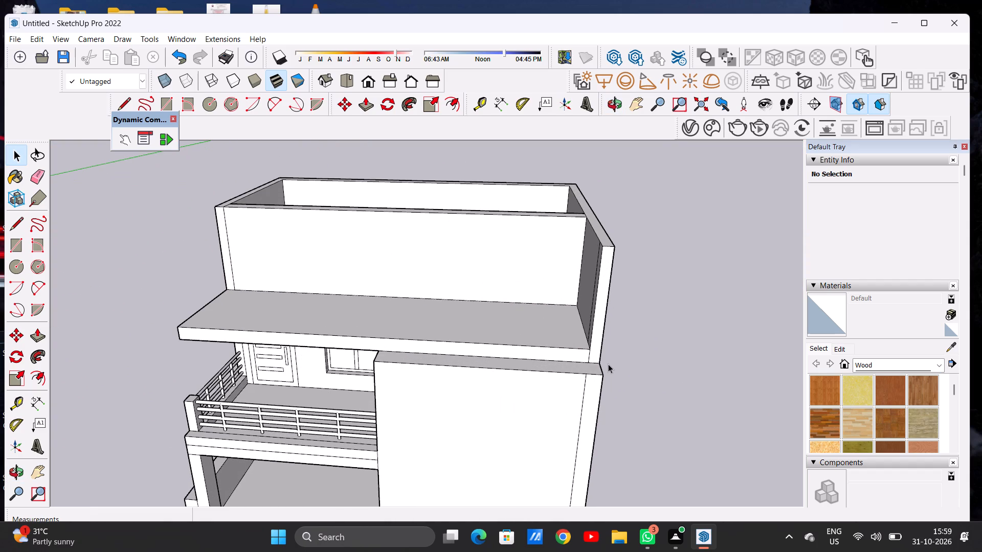
scroll(573, 341, "down", 1)
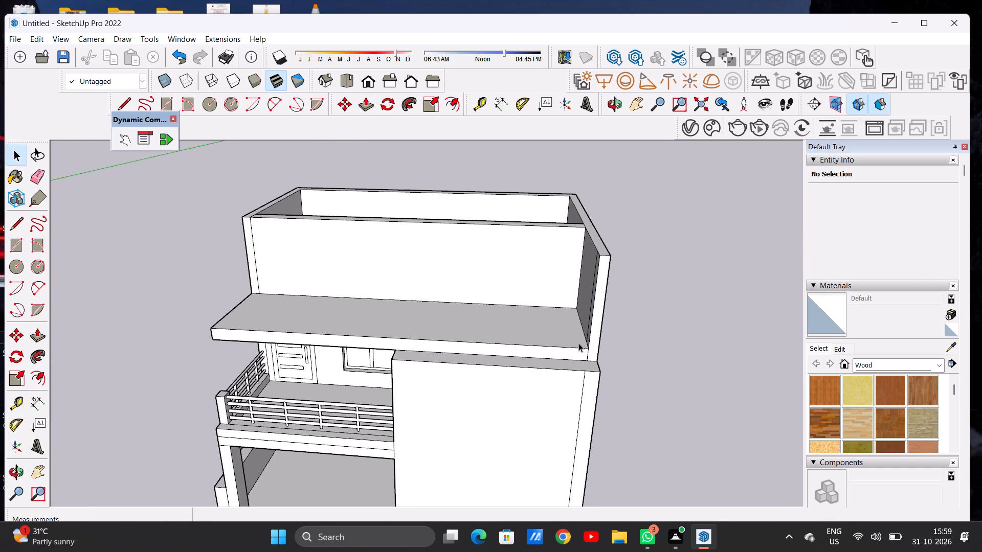
scroll(578, 343, "down", 2)
middle_click_drag(560, 342, 576, 362)
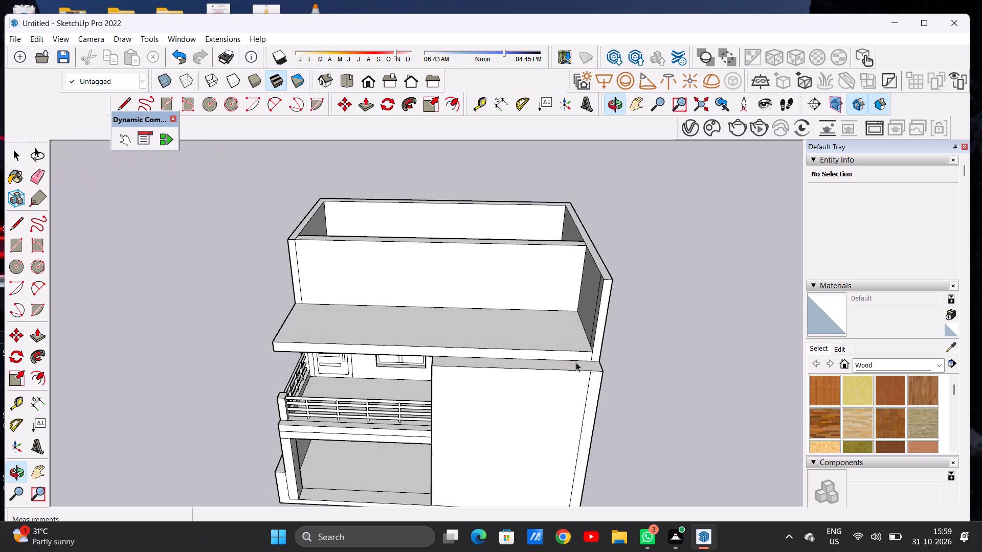
scroll(540, 363, "down", 2)
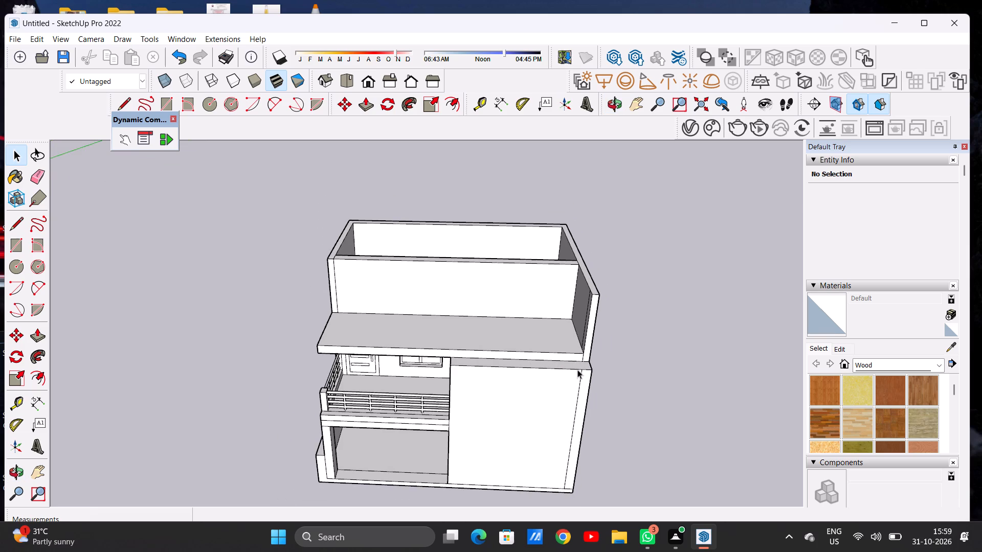
middle_click_drag(580, 372, 572, 332)
scroll(595, 350, "up", 5)
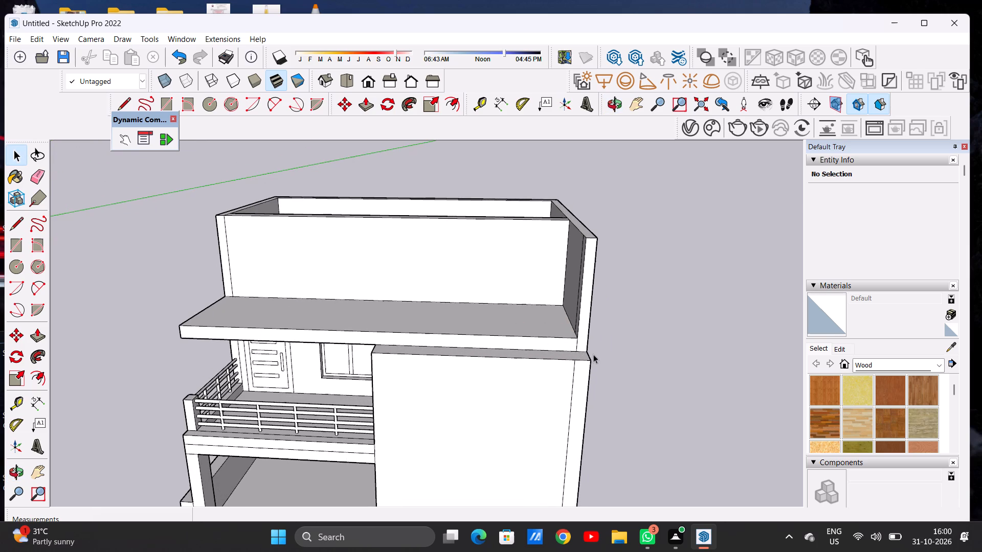
key("p")
scroll(584, 351, "up", 3)
scroll(582, 353, "down", 1)
left_click(582, 353)
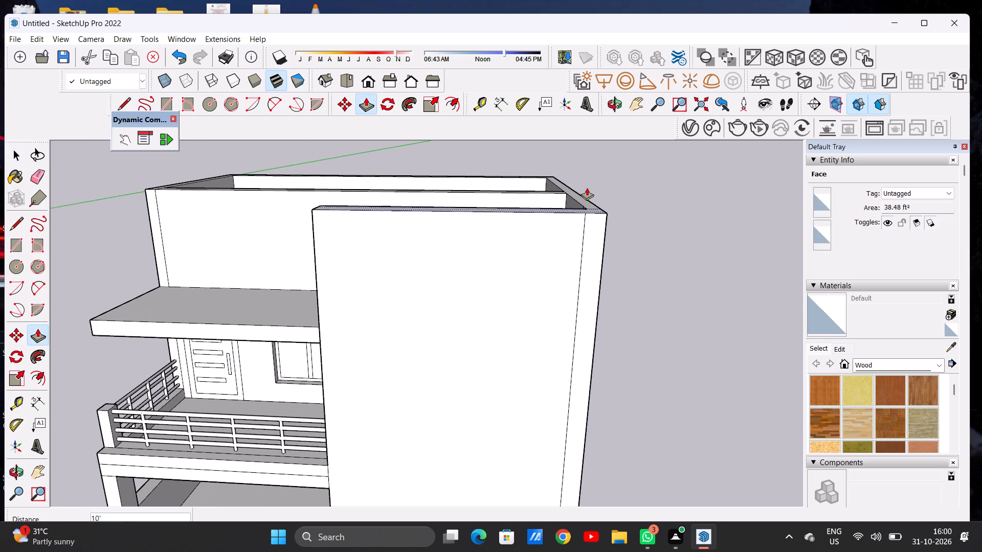
middle_click_drag(606, 215, 538, 241)
scroll(571, 248, "up", 5)
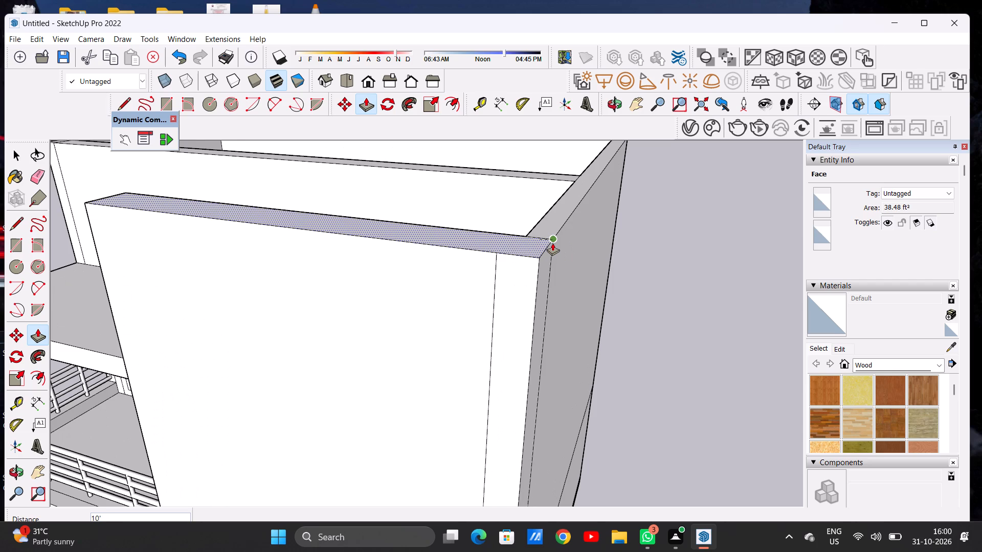
left_click(552, 242)
key("space")
Examine the whole building's front with the raised wall from above, then from a level view.
scroll(551, 284, "down", 4)
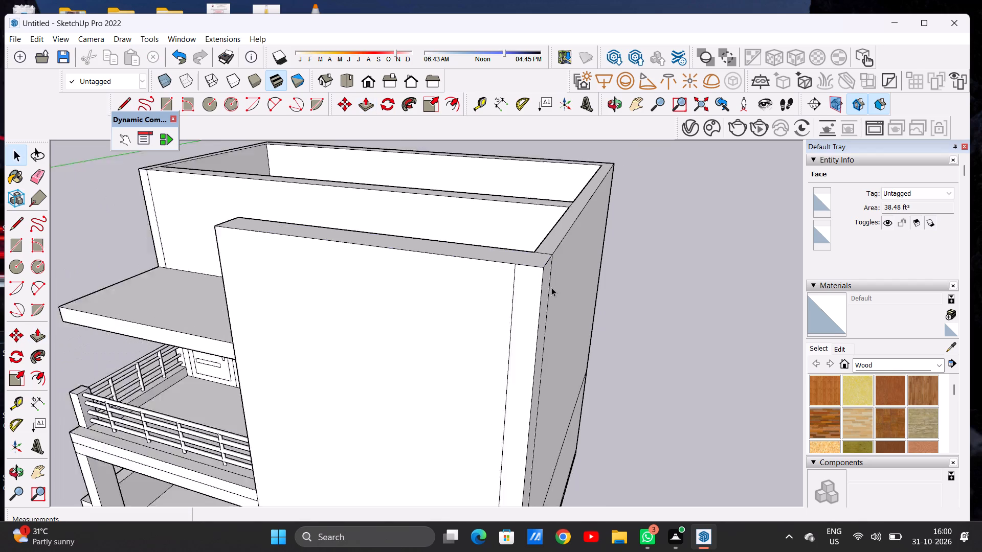
scroll(551, 287, "down", 11)
middle_click_drag(488, 285, 576, 222)
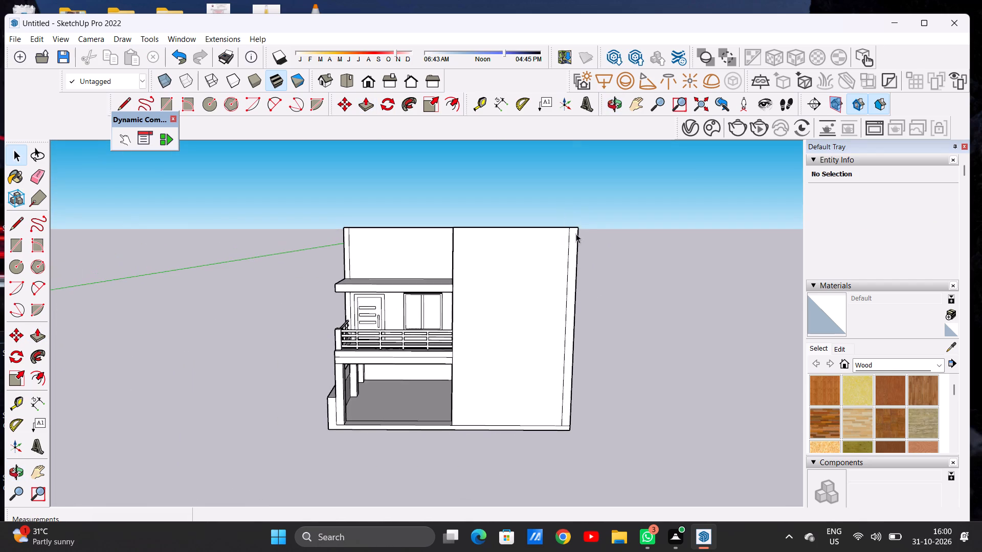
scroll(572, 275, "down", 9)
middle_click_drag(581, 273, 574, 255)
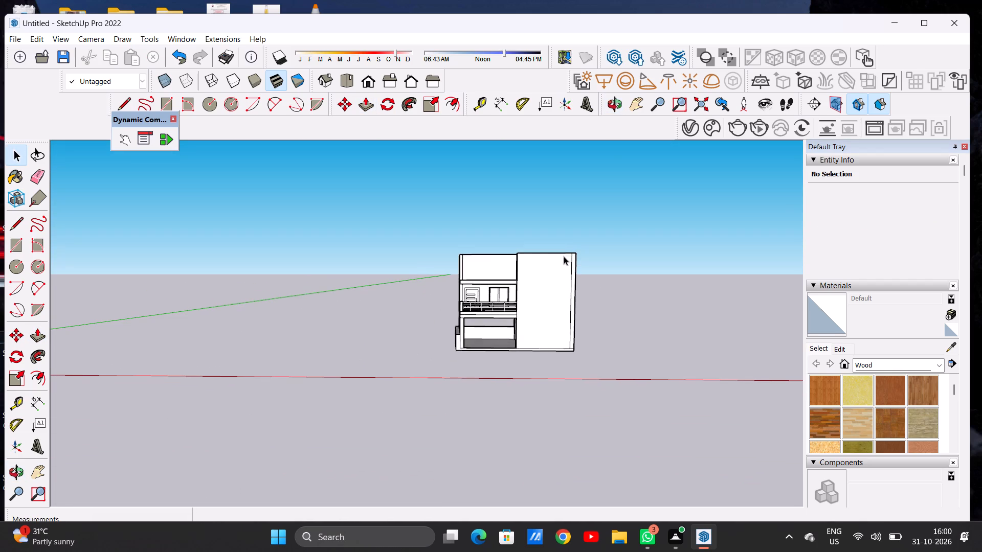
Draw a door outline about 5' 2" by 7' 7" on the third-storey front wall, rising from the slab near the outer corner.
scroll(500, 250, "up", 15)
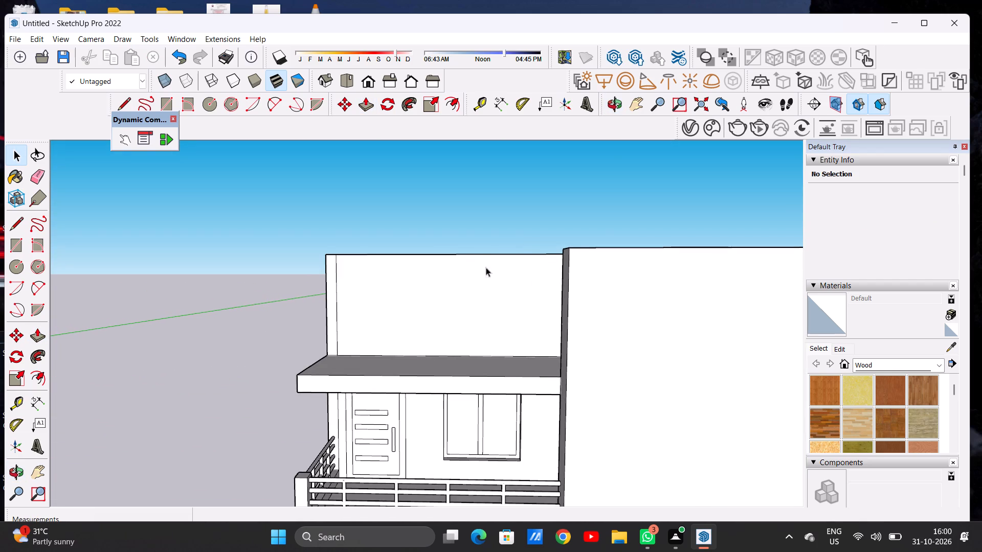
scroll(468, 277, "down", 5)
scroll(484, 283, "up", 7)
middle_click_drag(484, 283, 500, 277)
scroll(500, 278, "down", 1)
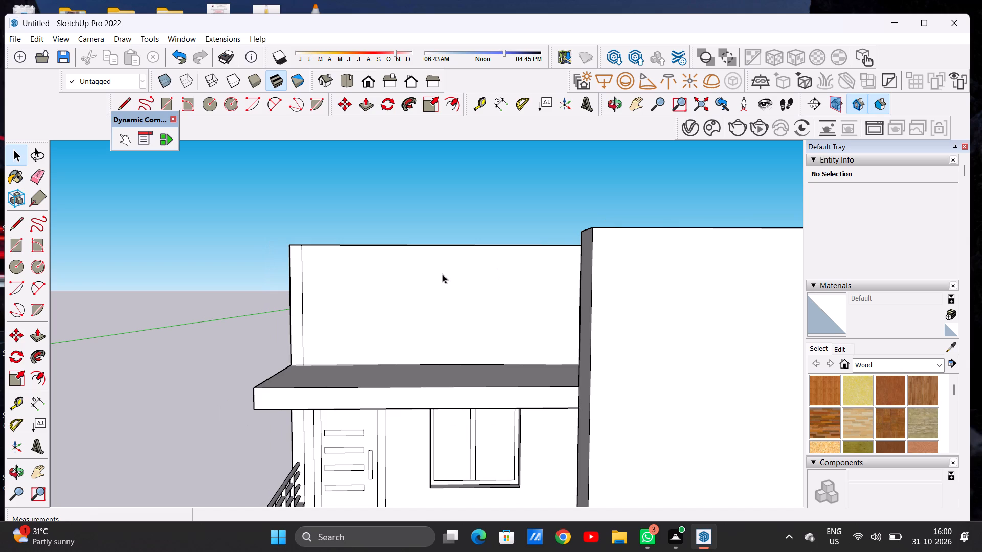
key("r")
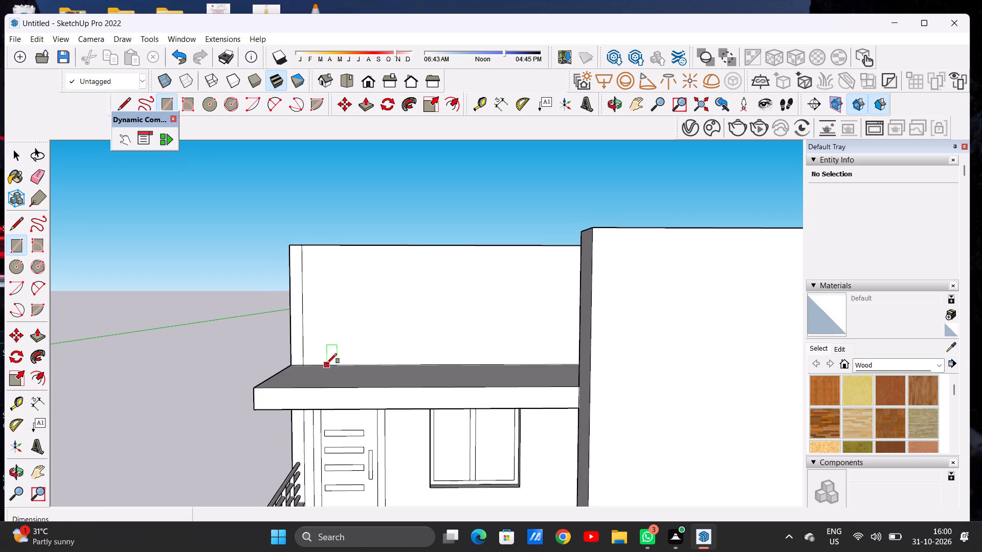
left_click(316, 364)
left_click(386, 262)
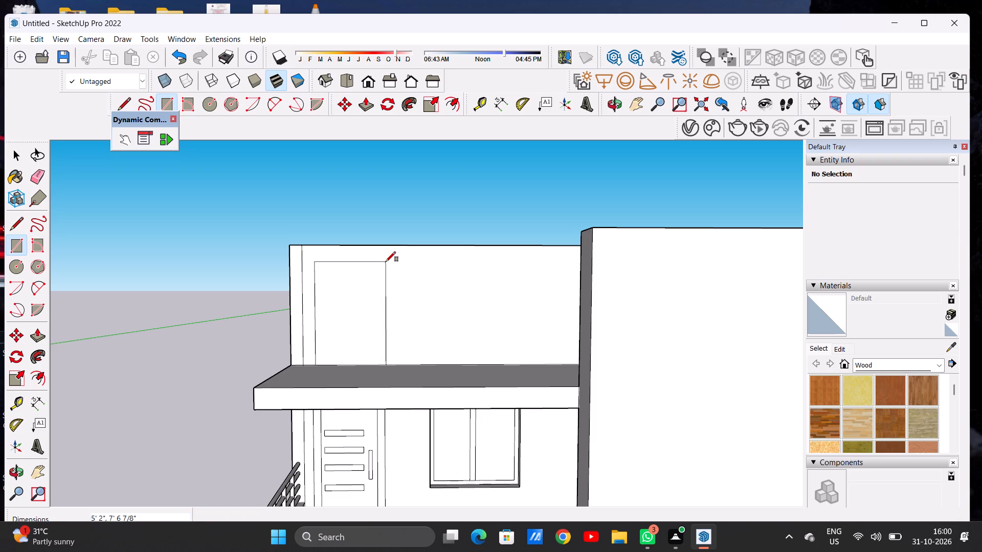
key("space")
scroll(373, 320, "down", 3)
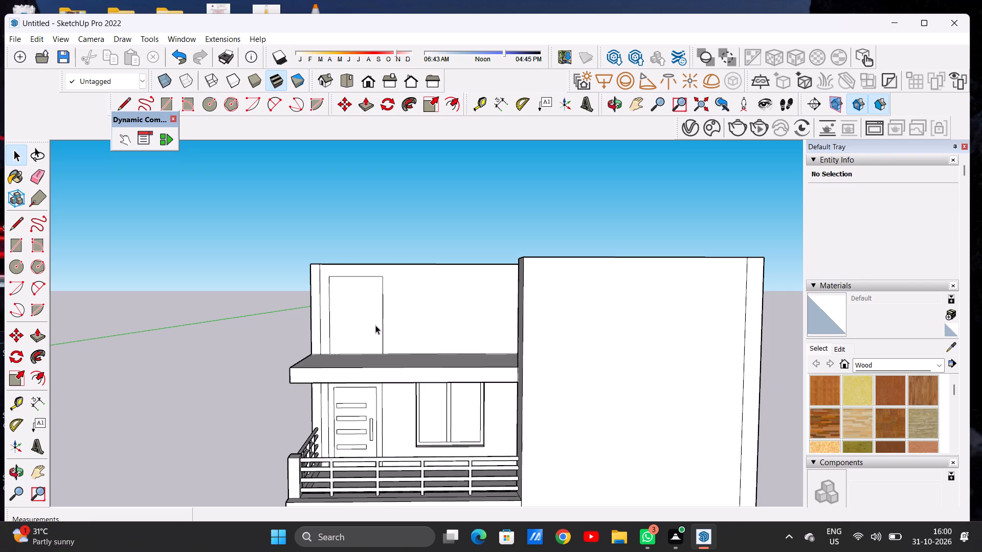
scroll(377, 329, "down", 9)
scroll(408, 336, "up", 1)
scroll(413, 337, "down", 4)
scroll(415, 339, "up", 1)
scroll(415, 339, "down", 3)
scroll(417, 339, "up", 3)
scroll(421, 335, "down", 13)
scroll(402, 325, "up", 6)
Offset the third-storey door outline inward about 6" to outline the door frame.
scroll(389, 326, "up", 3)
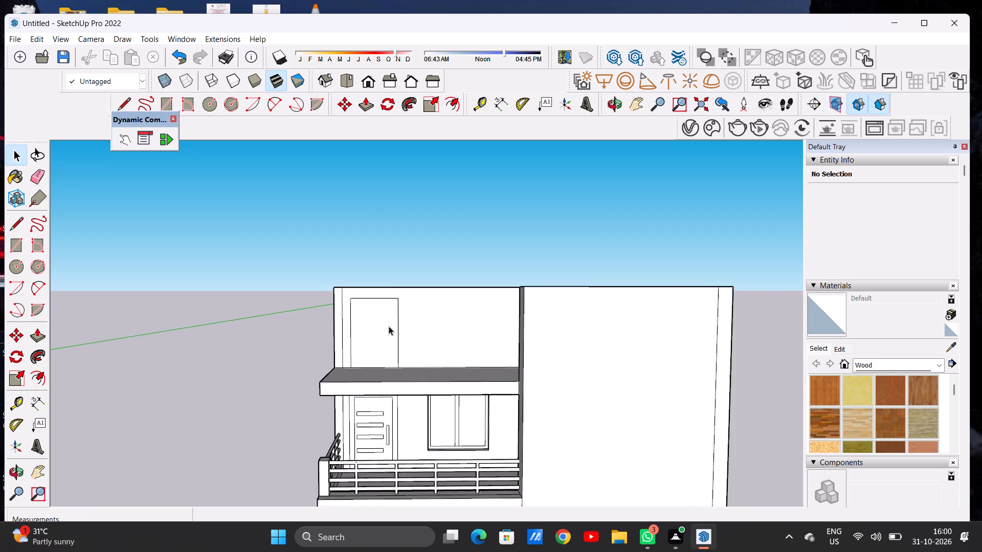
scroll(389, 326, "up", 6)
type("OF")
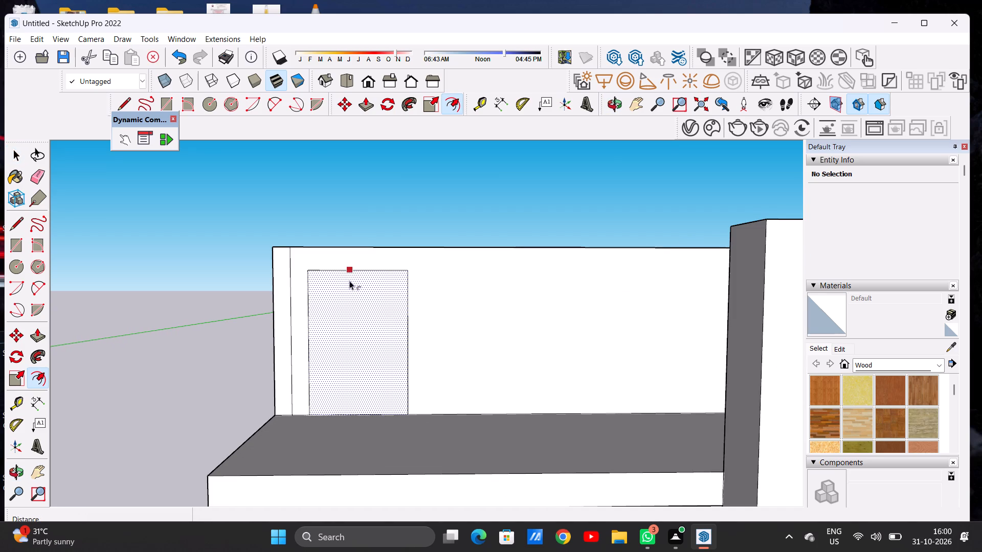
left_click(341, 273)
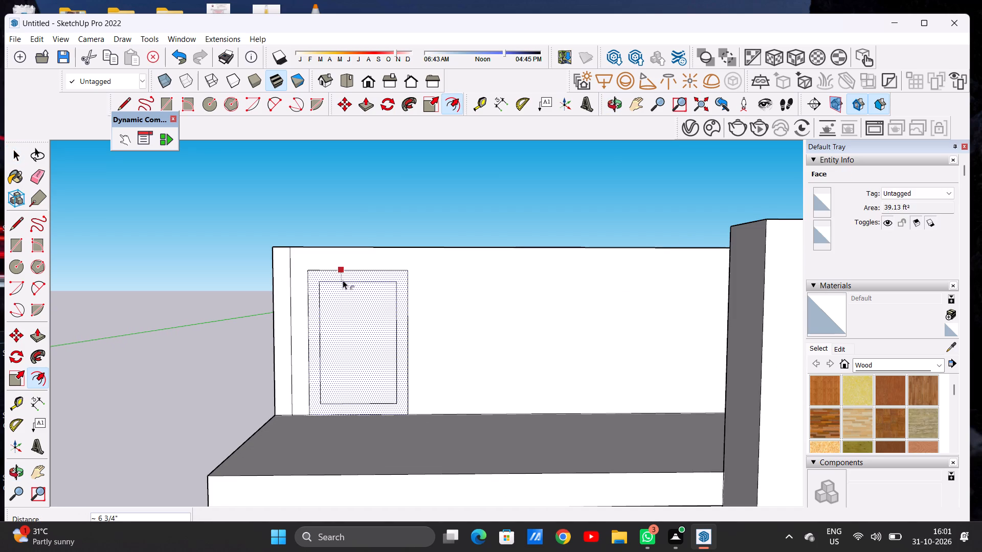
left_click(343, 280)
key("space")
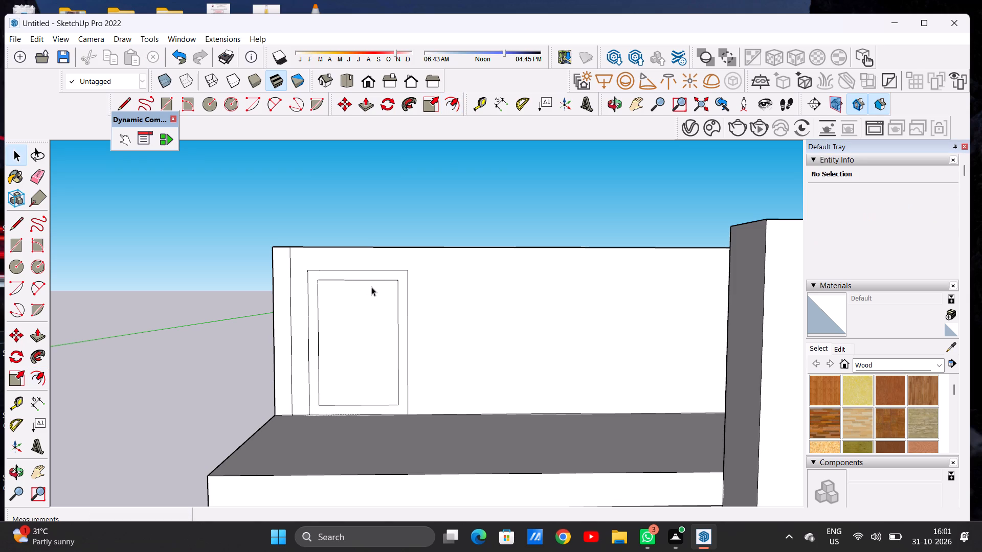
Examine the third-storey door outline alongside the panelled door on the balcony storey below.
scroll(363, 275, "down", 11)
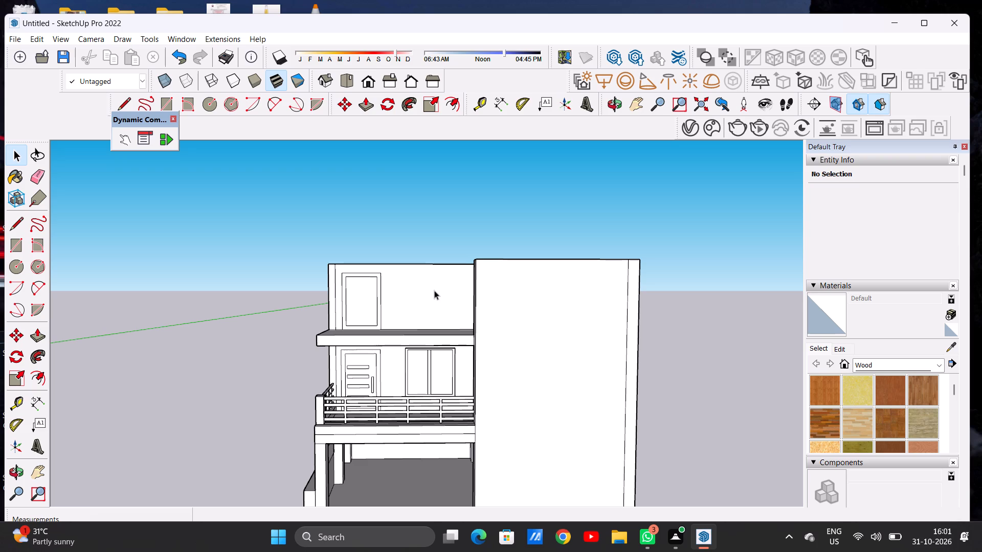
scroll(370, 292, "up", 9)
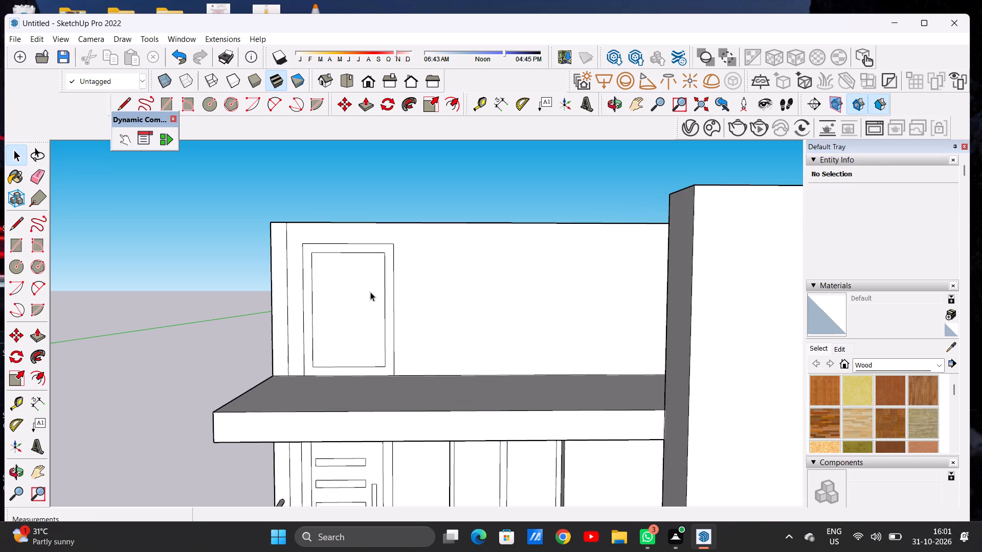
scroll(383, 296, "down", 6)
middle_click(386, 297)
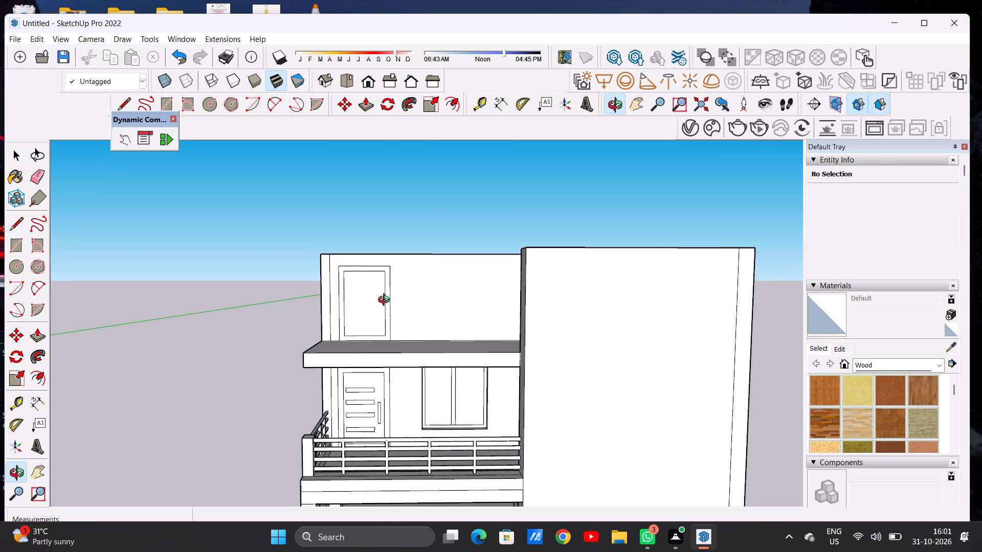
scroll(362, 301, "up", 2)
scroll(362, 301, "down", 1)
scroll(362, 301, "up", 9)
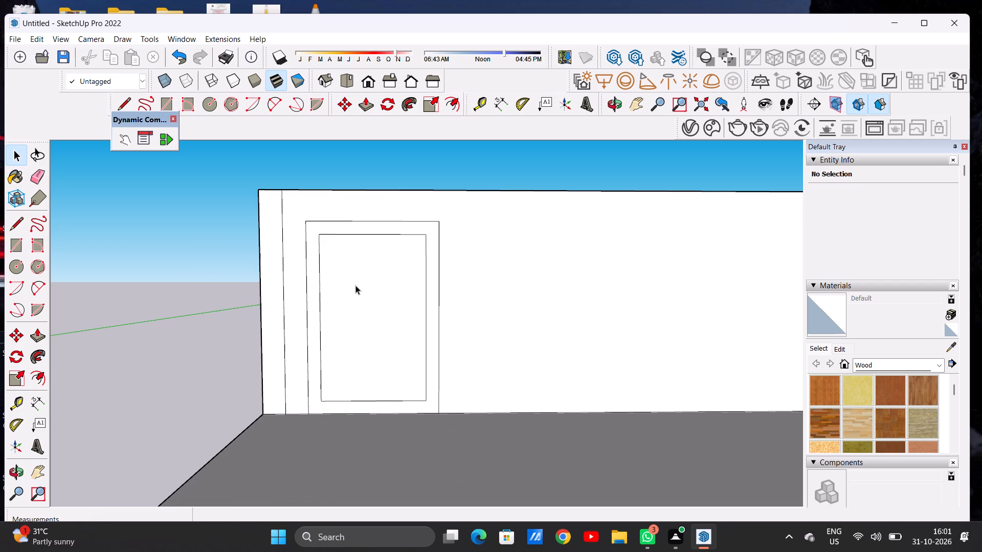
middle_click_drag(365, 285, 362, 290)
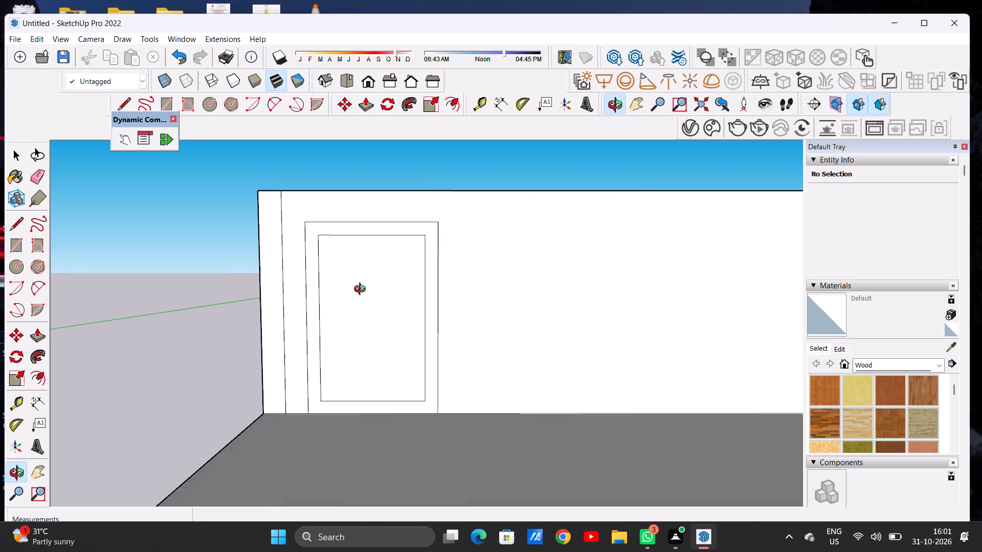
middle_click_drag(362, 290, 363, 290)
scroll(363, 290, "up", 3)
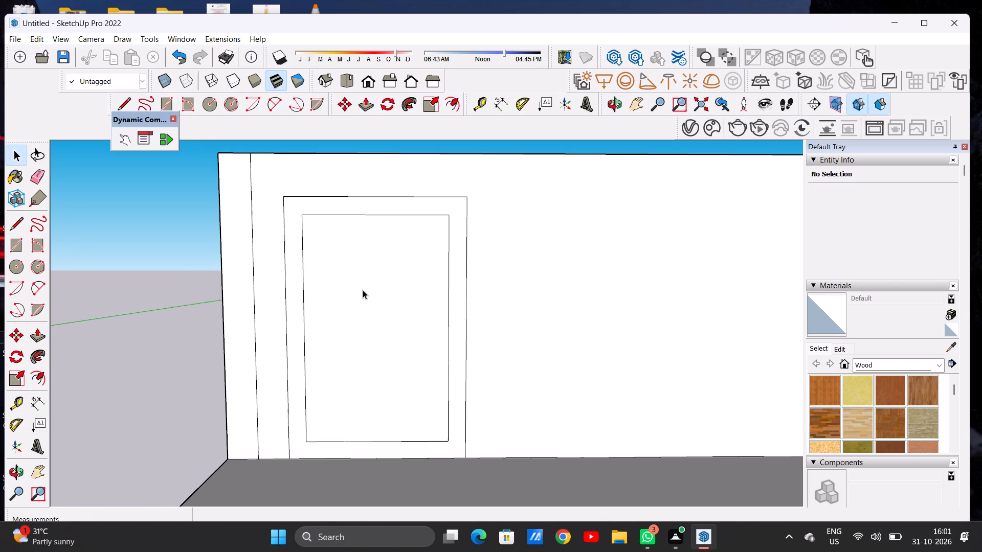
scroll(363, 290, "down", 15)
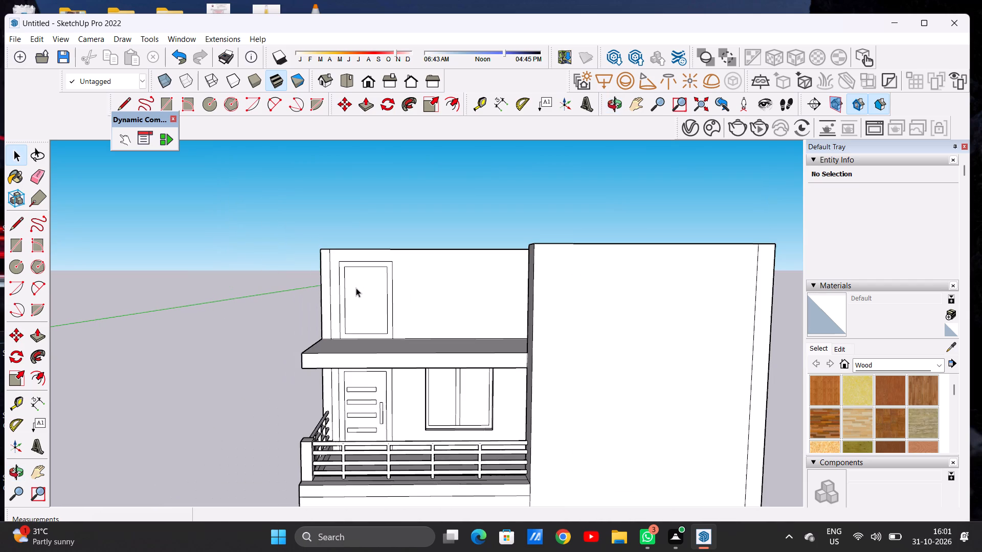
middle_click_drag(368, 292, 373, 289)
scroll(361, 279, "up", 5)
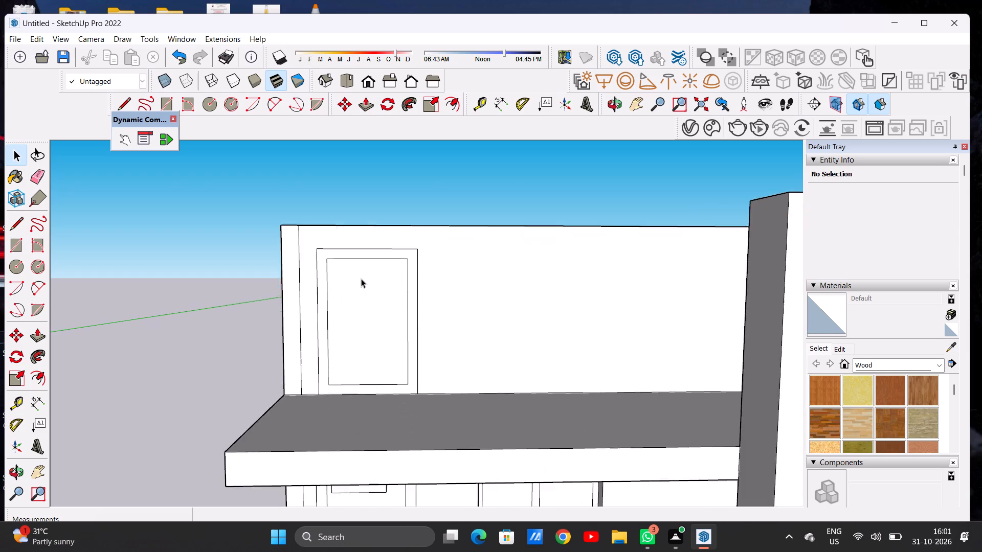
Draw a horizontal panel rectangle about 2' 8" by 6" in the upper part of the third-storey door leaf.
scroll(361, 279, "up", 6)
key("r")
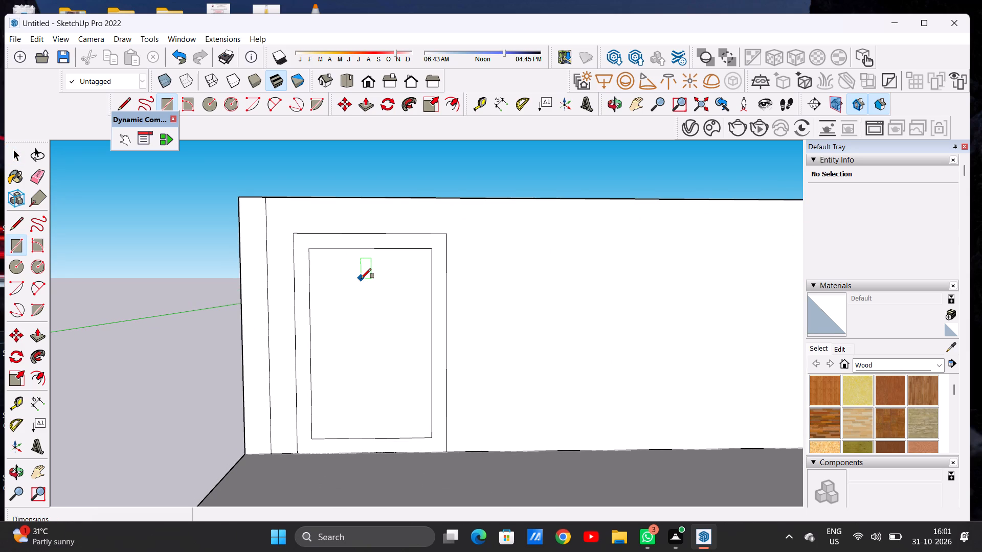
left_click(319, 282)
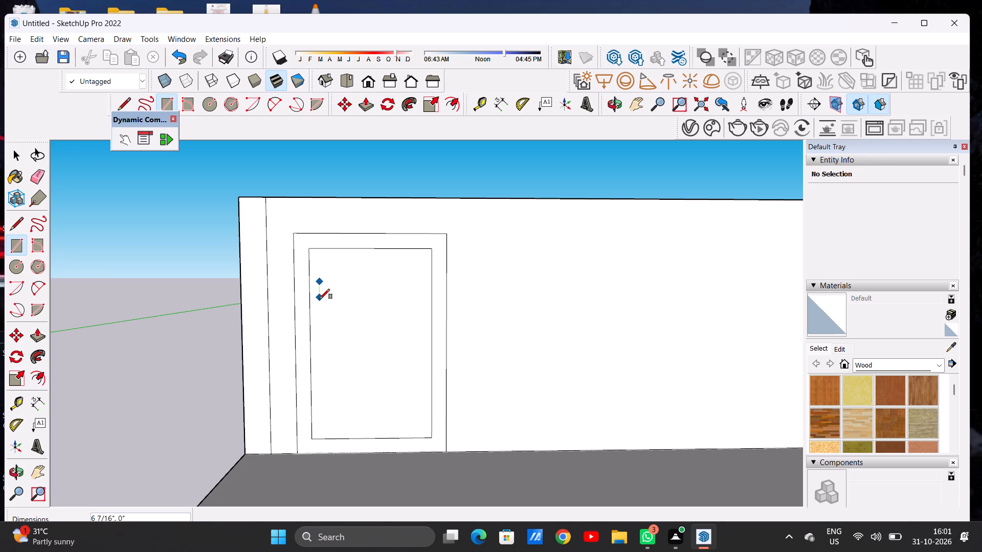
left_click(320, 296)
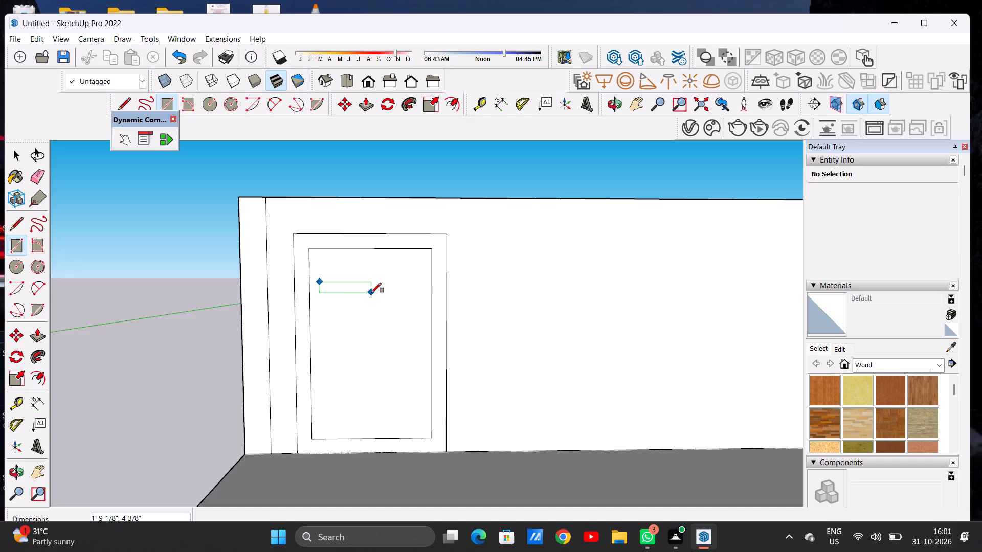
left_click(398, 296)
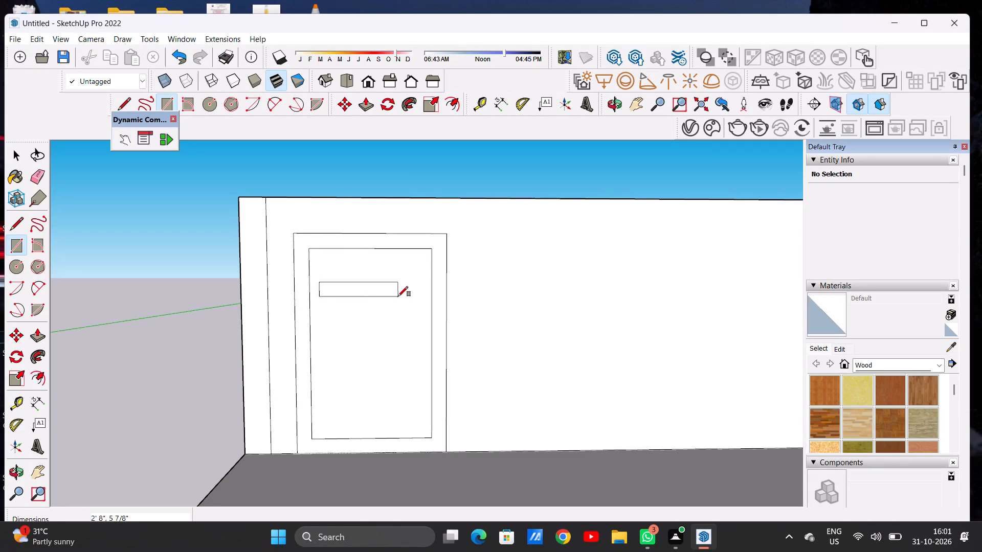
key("space")
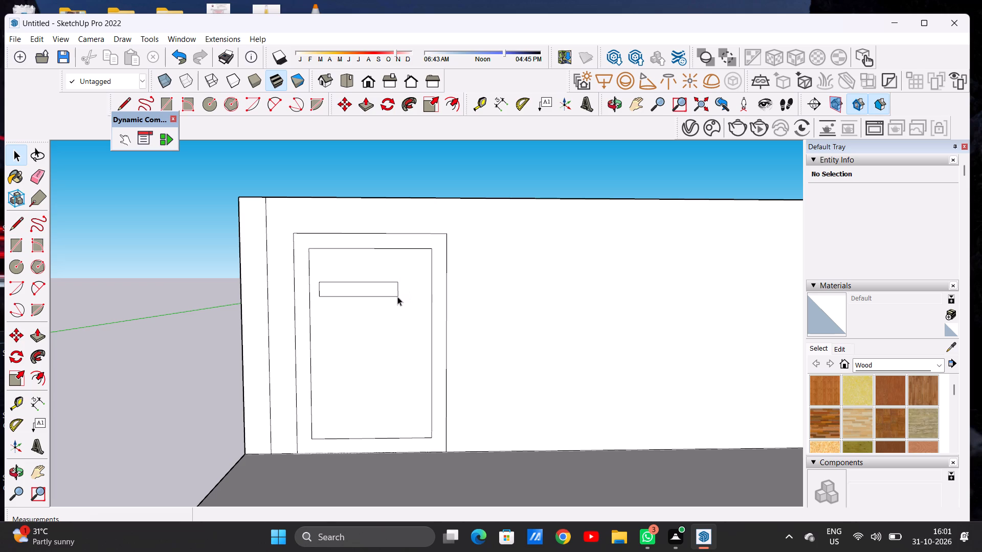
Copy the door panel straight down three times, placing the first two copies about 1' 2" and a further 1' 7" down.
scroll(411, 303, "down", 7)
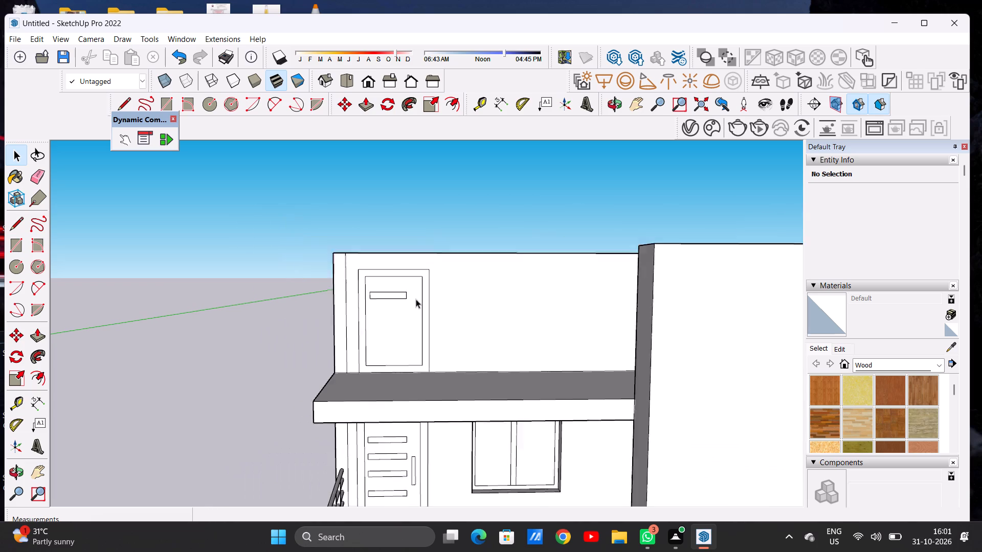
scroll(416, 299, "down", 10)
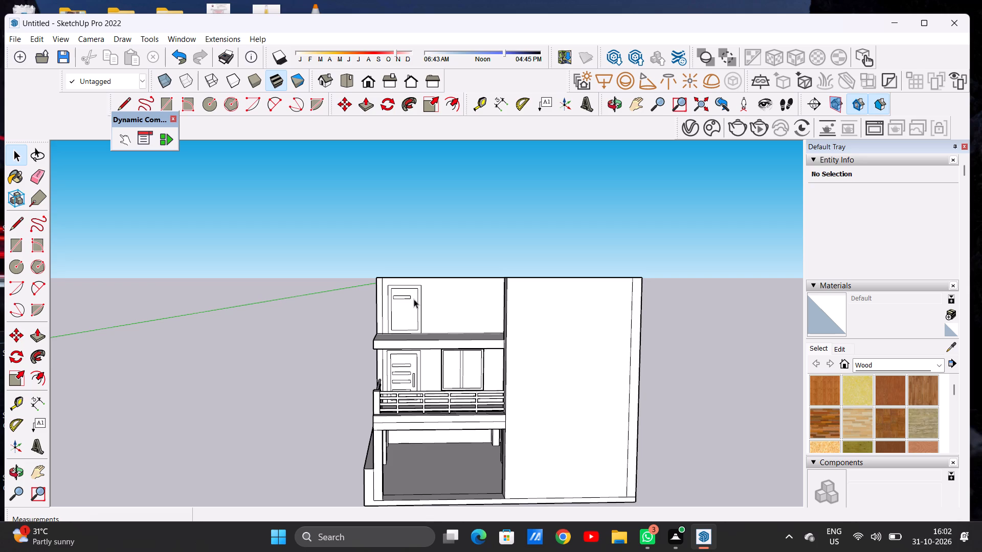
scroll(414, 299, "down", 18)
scroll(403, 316, "up", 8)
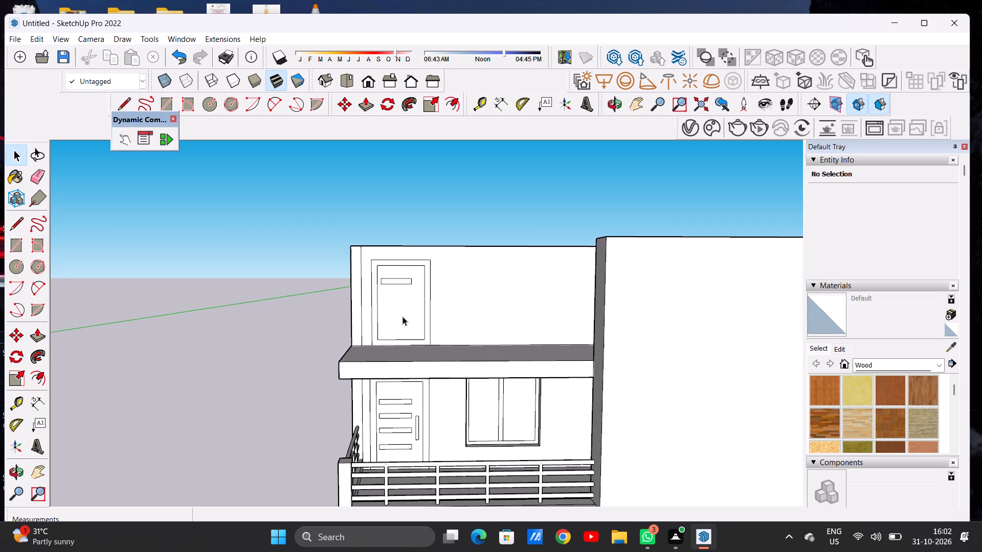
scroll(403, 316, "up", 5)
scroll(404, 258, "up", 5)
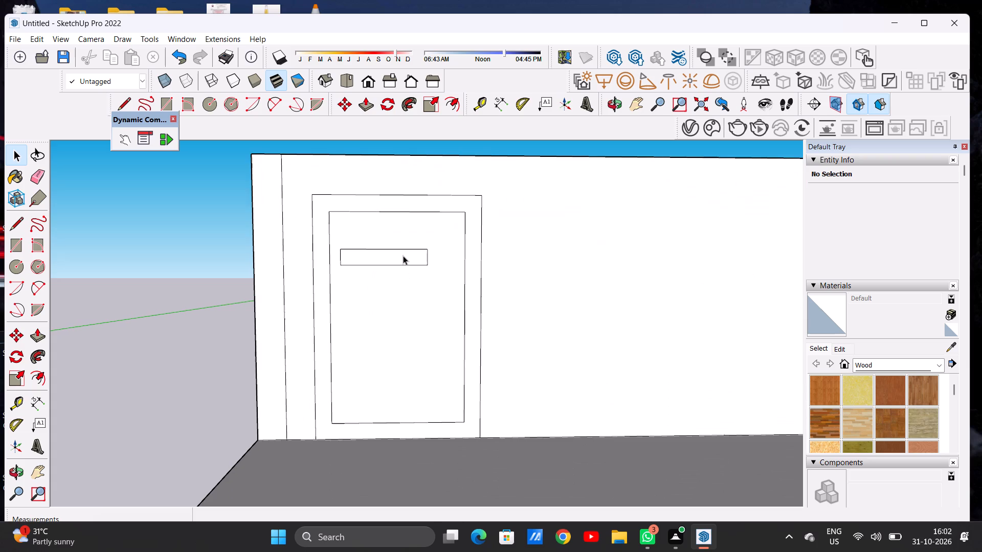
left_click(403, 256)
left_click(403, 256)
key("m")
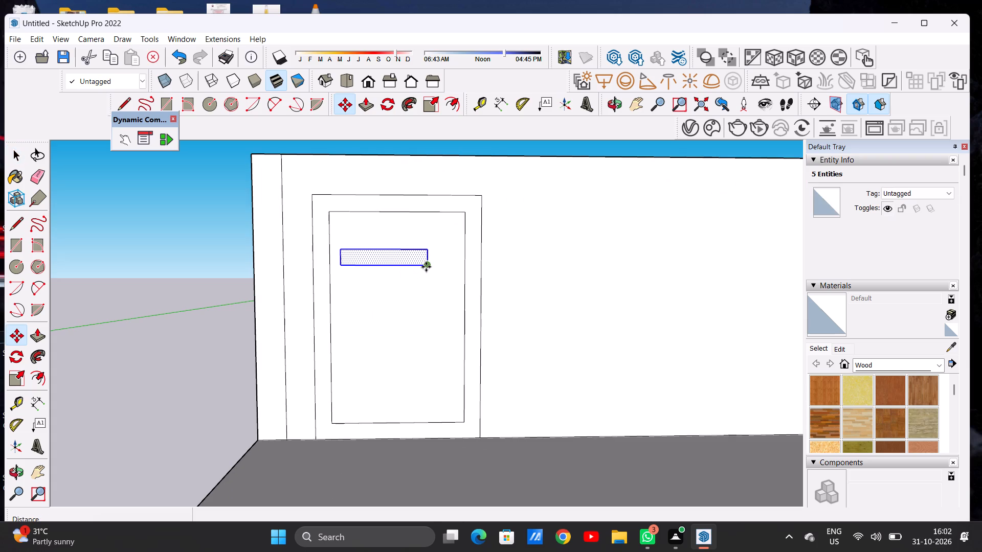
left_click(426, 267)
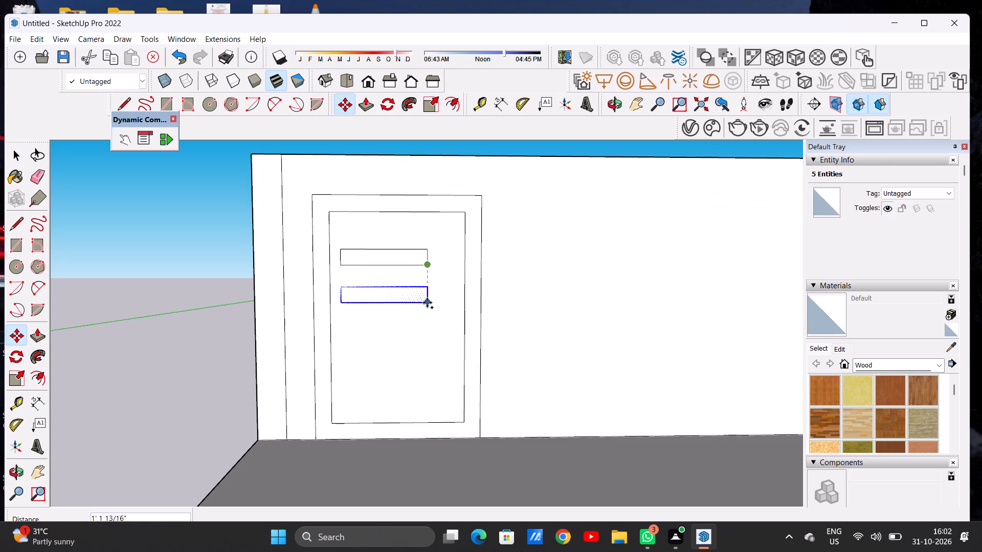
left_click(427, 303)
left_click(427, 303)
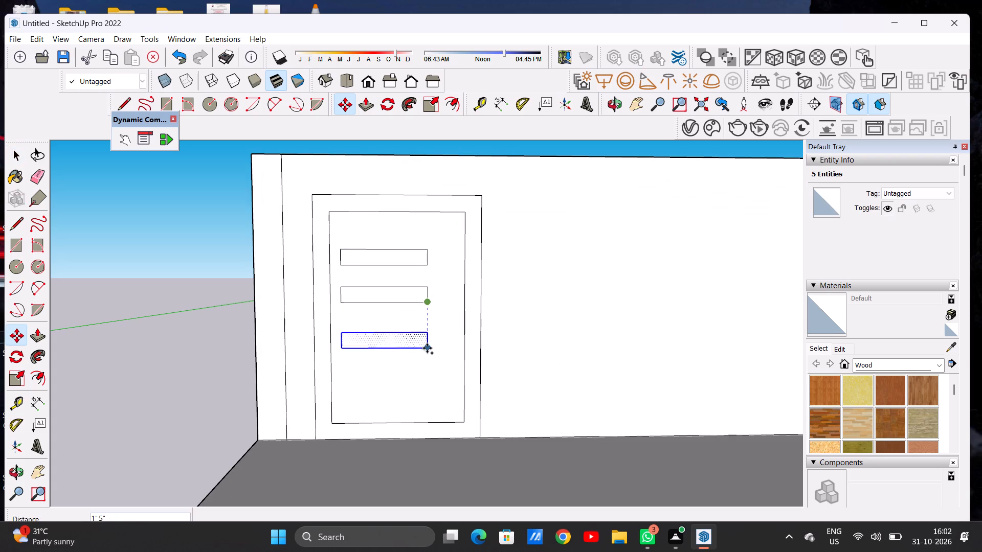
left_click(428, 353)
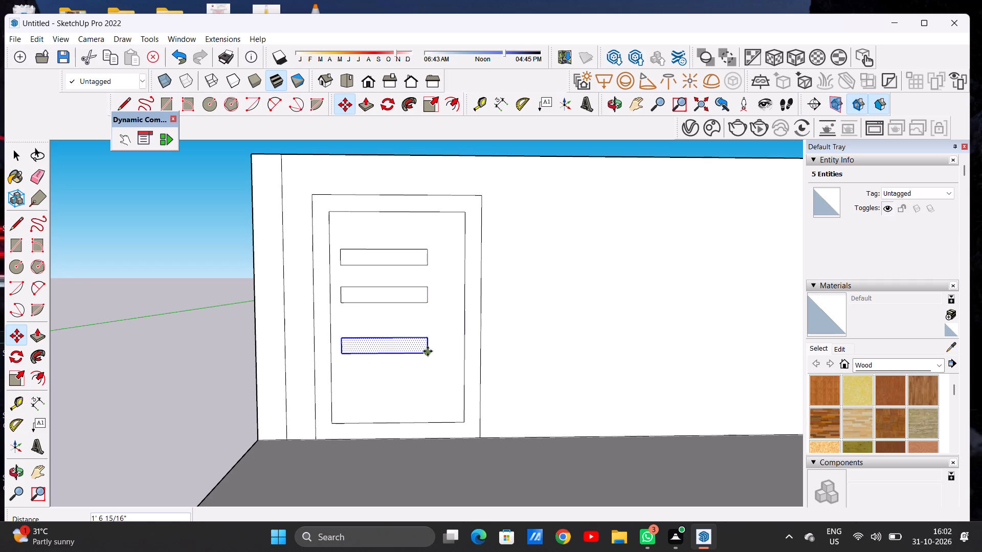
left_click(428, 351)
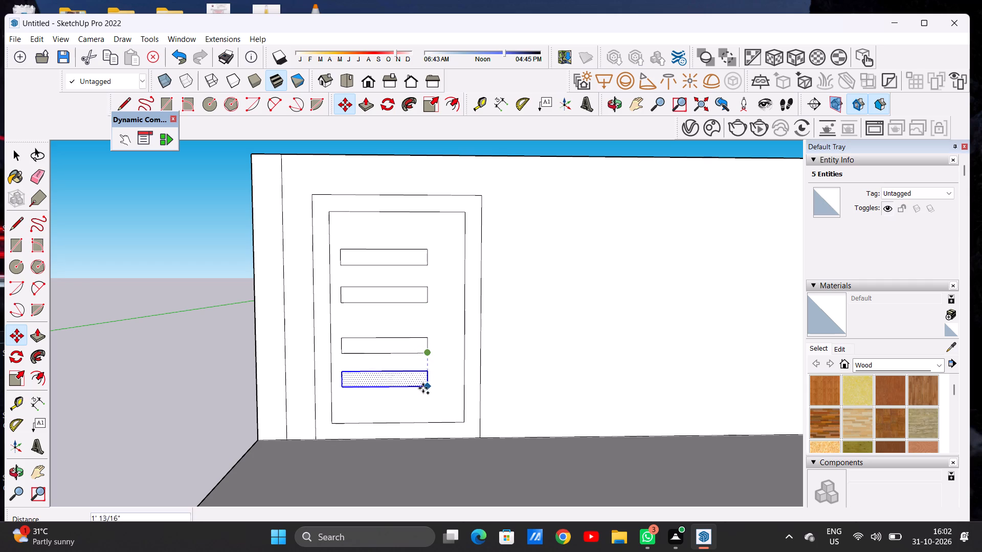
left_click(424, 397)
key("space")
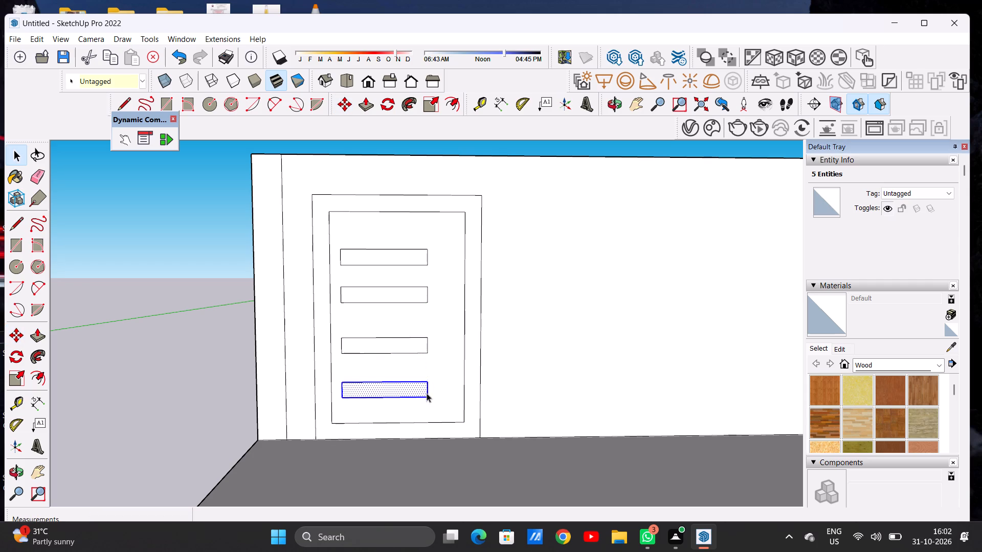
left_click(550, 307)
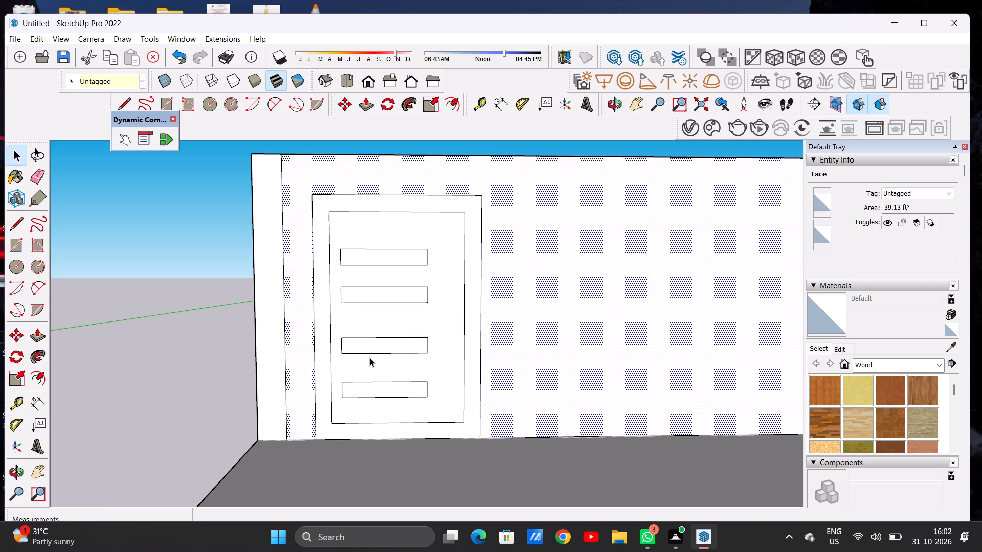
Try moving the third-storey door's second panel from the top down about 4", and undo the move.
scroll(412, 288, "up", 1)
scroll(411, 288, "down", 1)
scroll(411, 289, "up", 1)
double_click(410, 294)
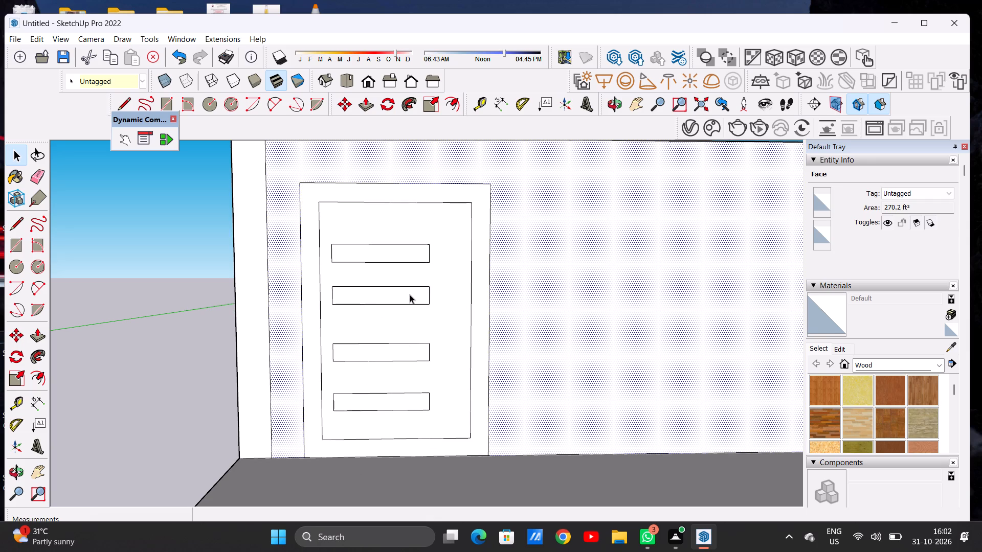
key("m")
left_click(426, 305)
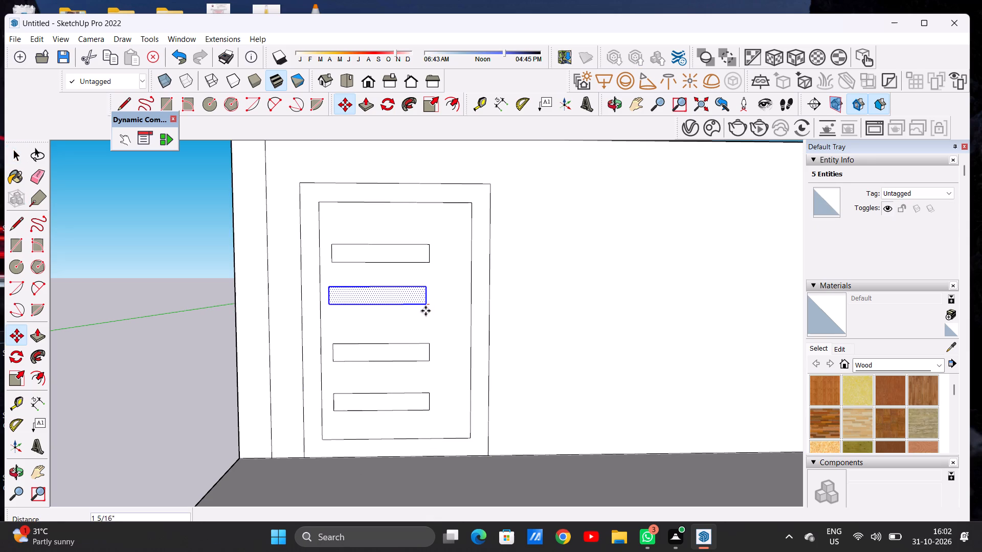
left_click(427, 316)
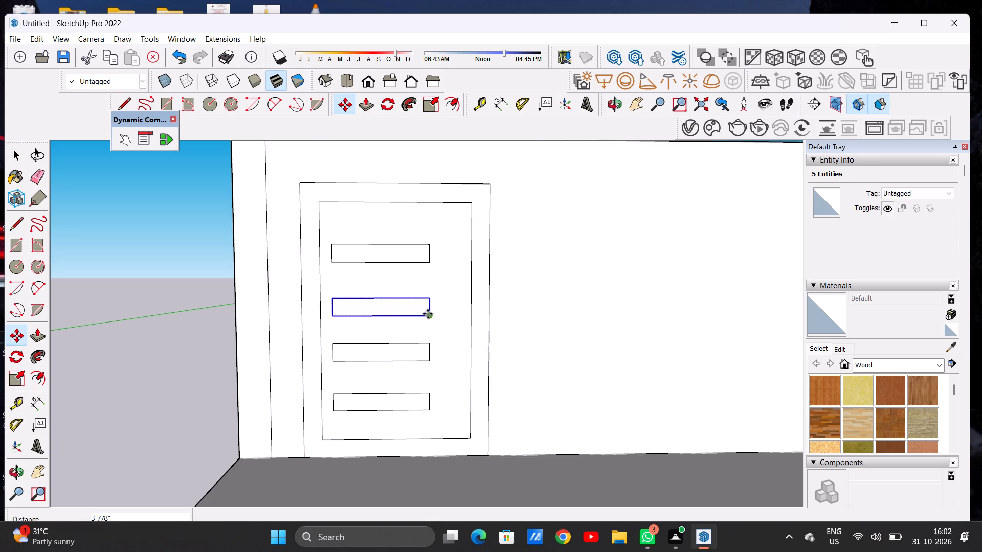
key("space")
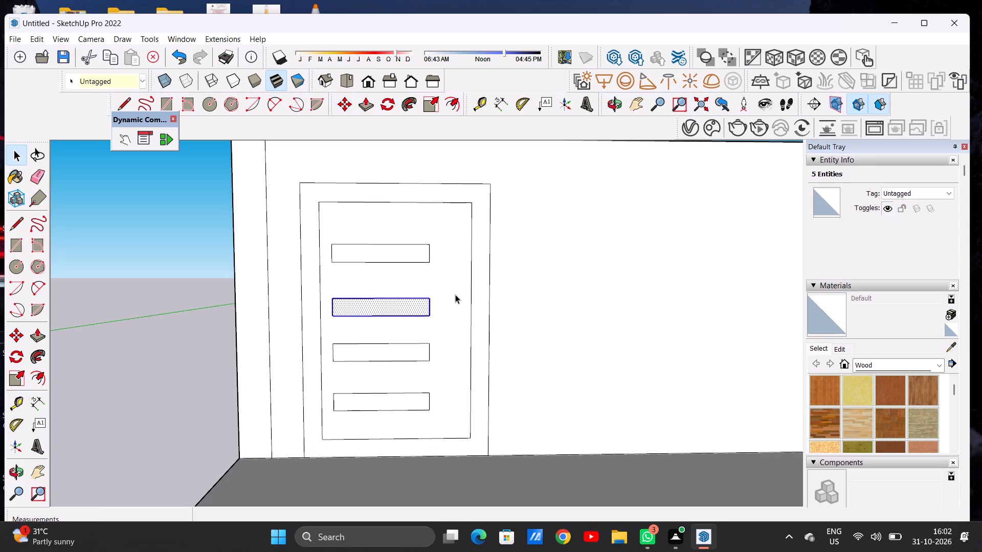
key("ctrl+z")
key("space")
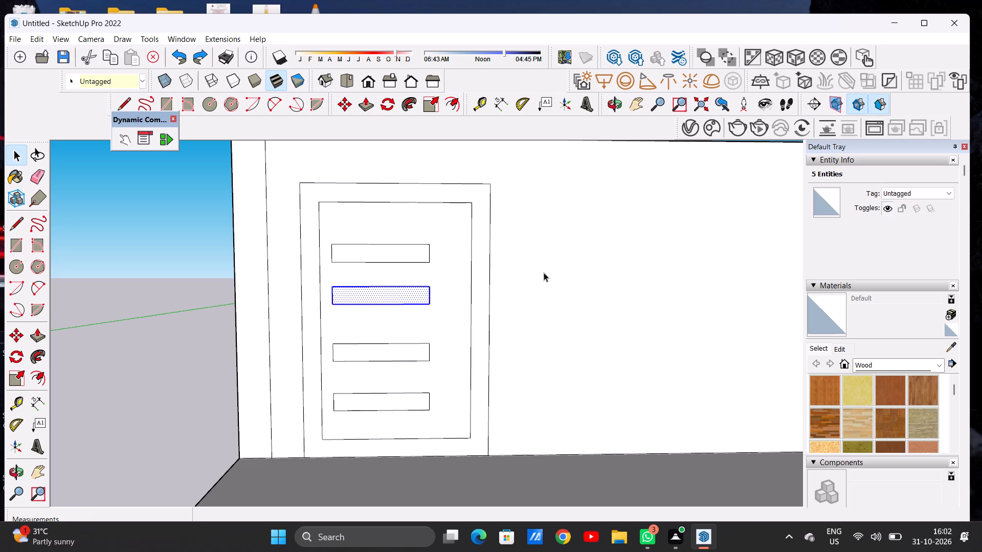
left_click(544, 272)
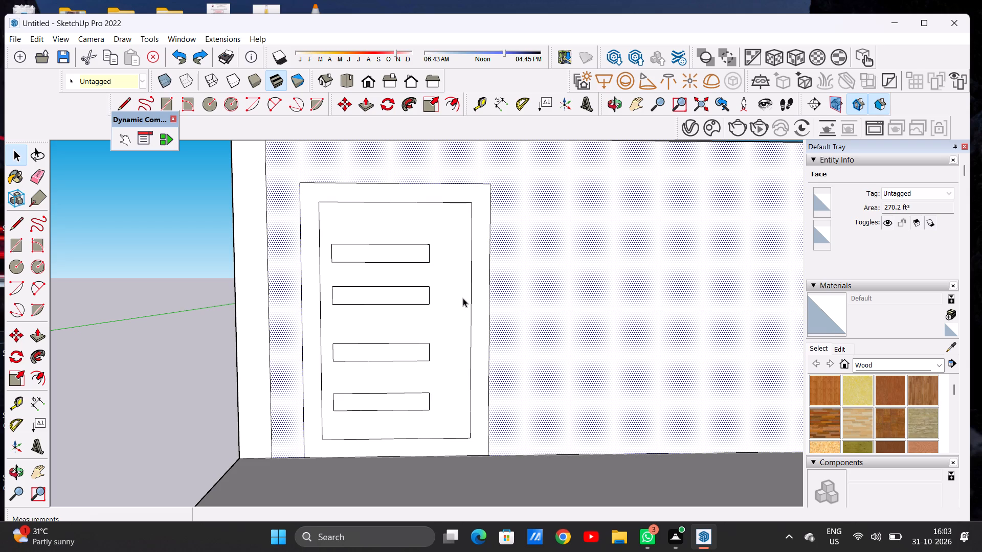
Draw a vertical handle rectangle about 1' 10" by 3" beside the panels on the third-storey door leaf.
scroll(470, 305, "down", 11)
scroll(463, 321, "down", 15)
scroll(443, 288, "up", 4)
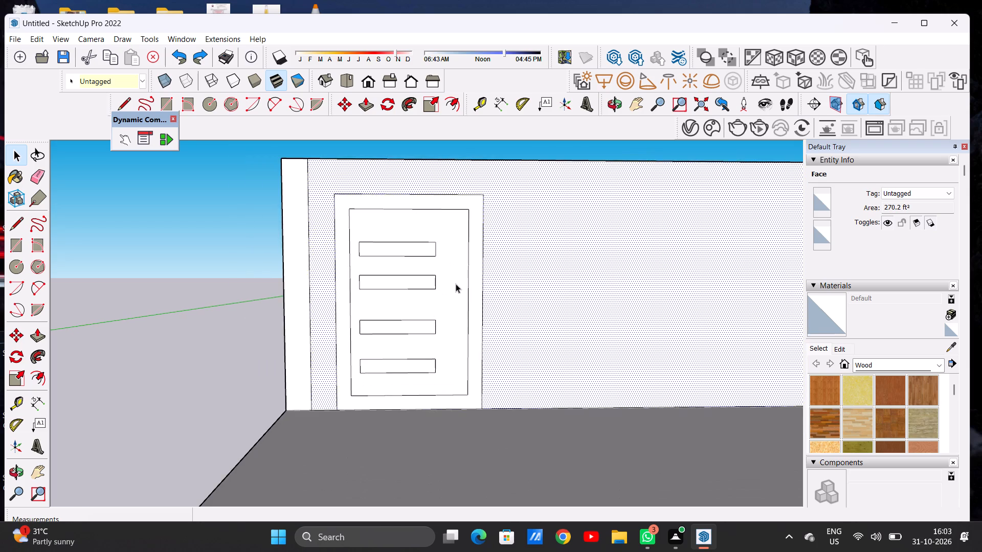
scroll(456, 284, "up", 3)
key("r")
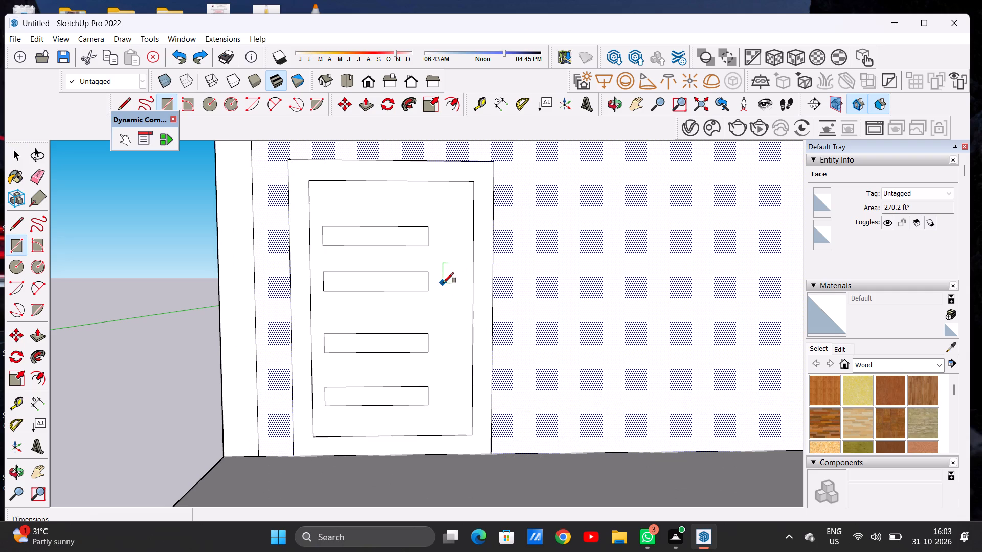
left_click(443, 283)
left_click(455, 283)
left_click(452, 353)
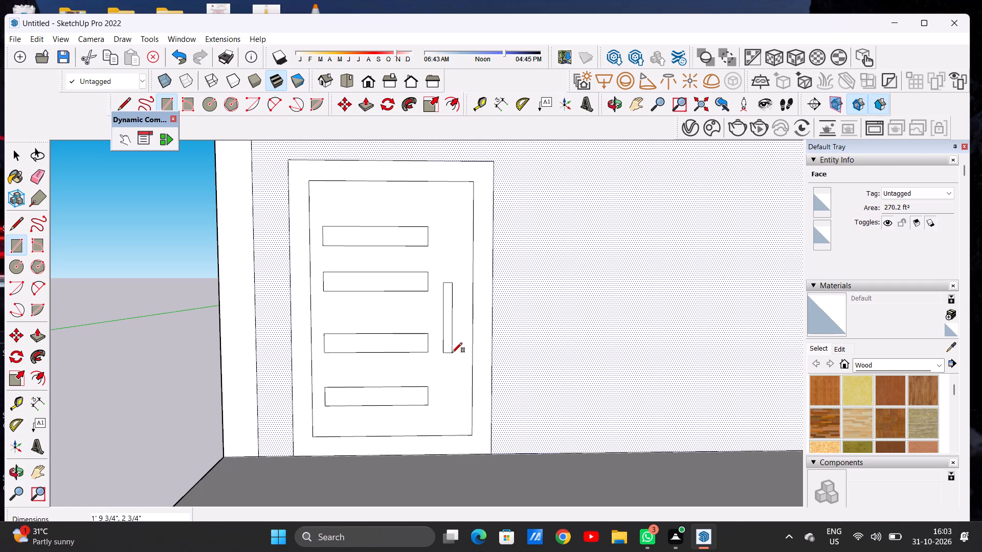
key("space")
scroll(432, 348, "down", 8)
scroll(379, 344, "down", 7)
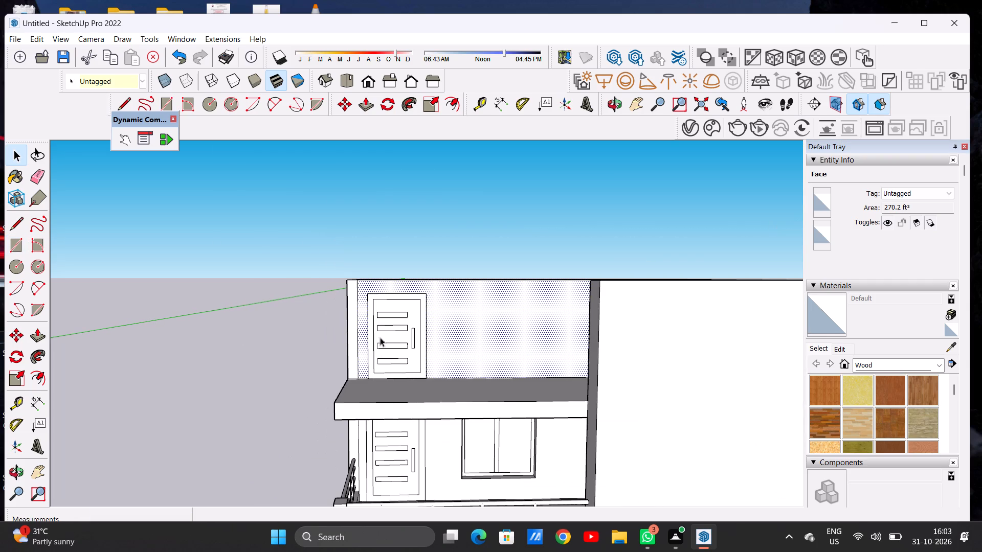
left_click(452, 244)
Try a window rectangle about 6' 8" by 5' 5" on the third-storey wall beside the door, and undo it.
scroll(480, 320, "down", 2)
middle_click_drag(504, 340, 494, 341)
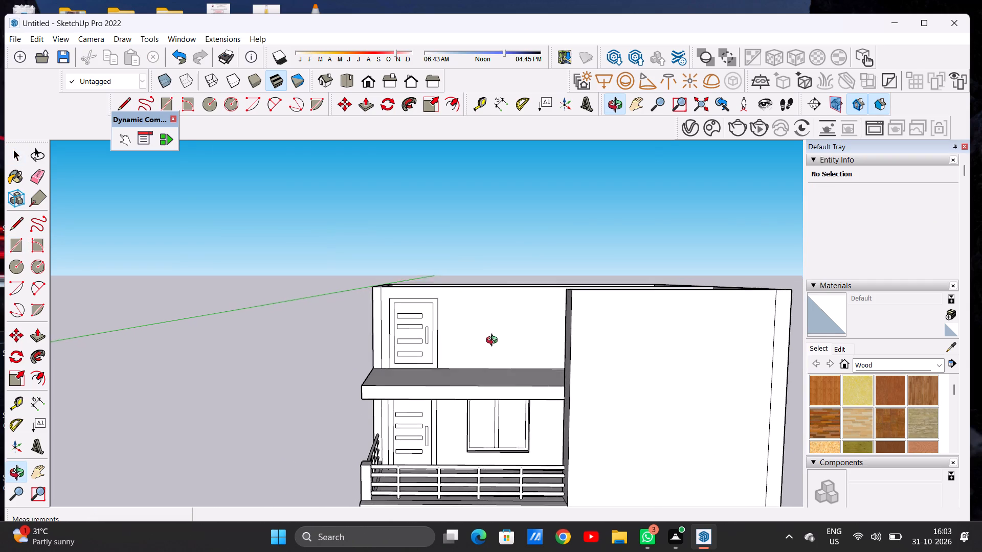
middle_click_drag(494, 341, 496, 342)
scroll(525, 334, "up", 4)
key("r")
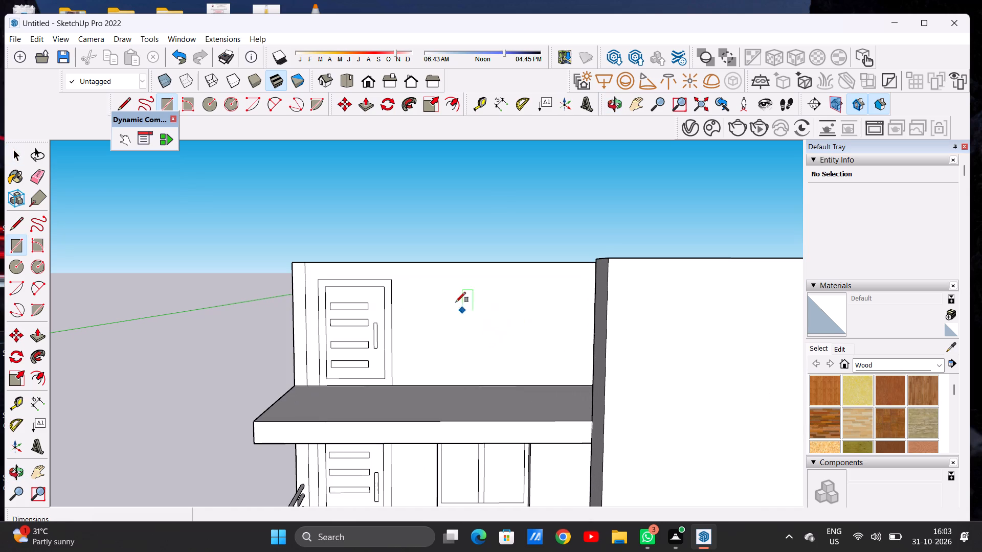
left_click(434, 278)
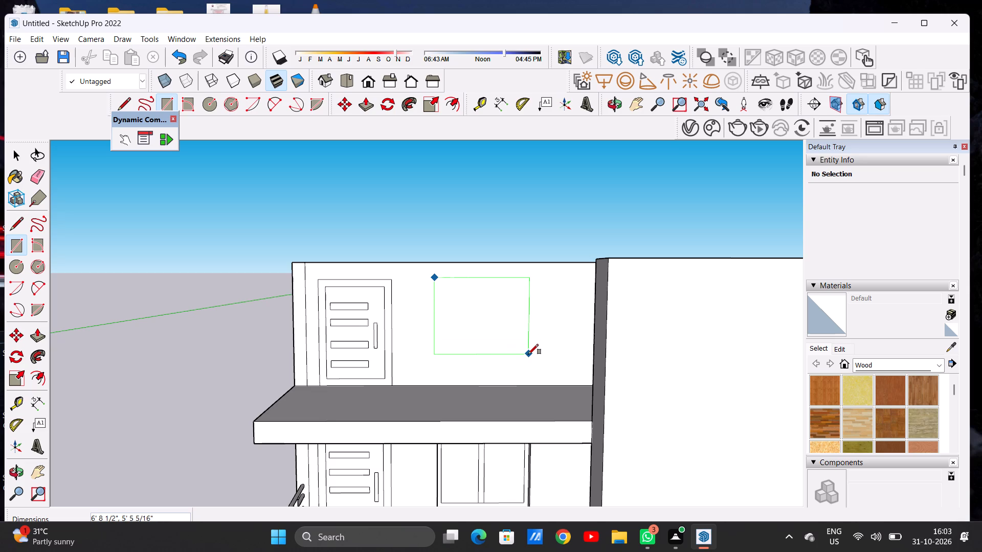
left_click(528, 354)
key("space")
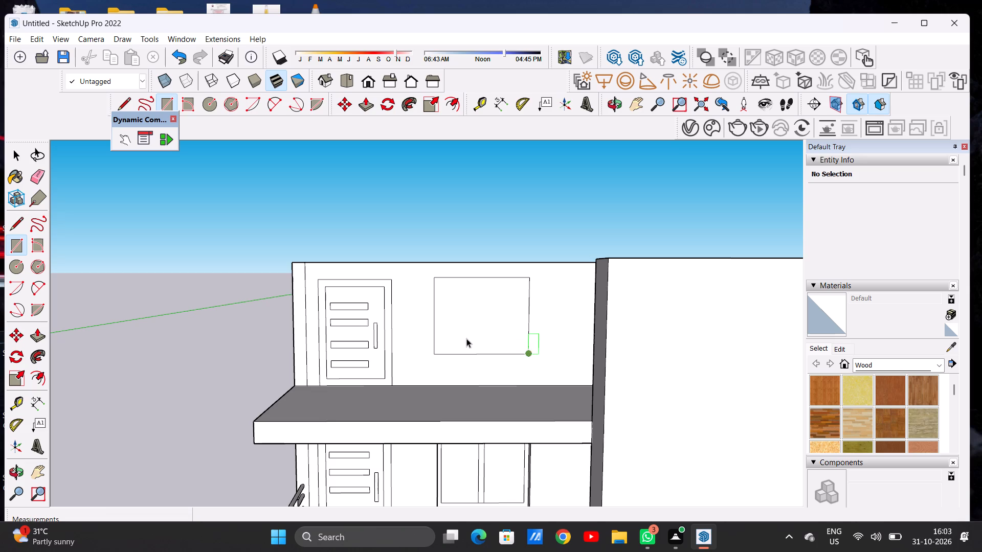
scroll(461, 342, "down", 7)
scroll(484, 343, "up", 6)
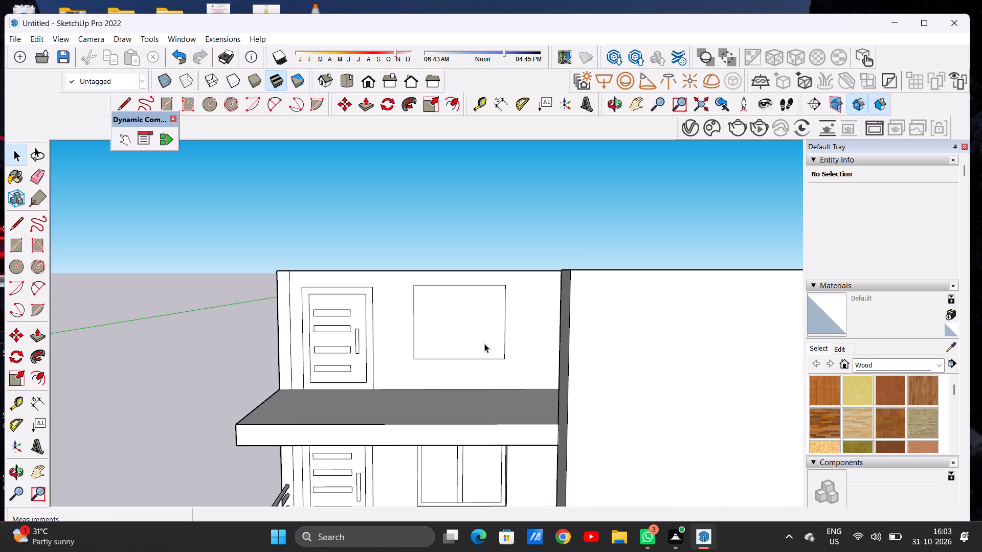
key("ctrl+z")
Draw a window rectangle about 7' 1" by 6' on the third-storey wall beside the door.
key("r")
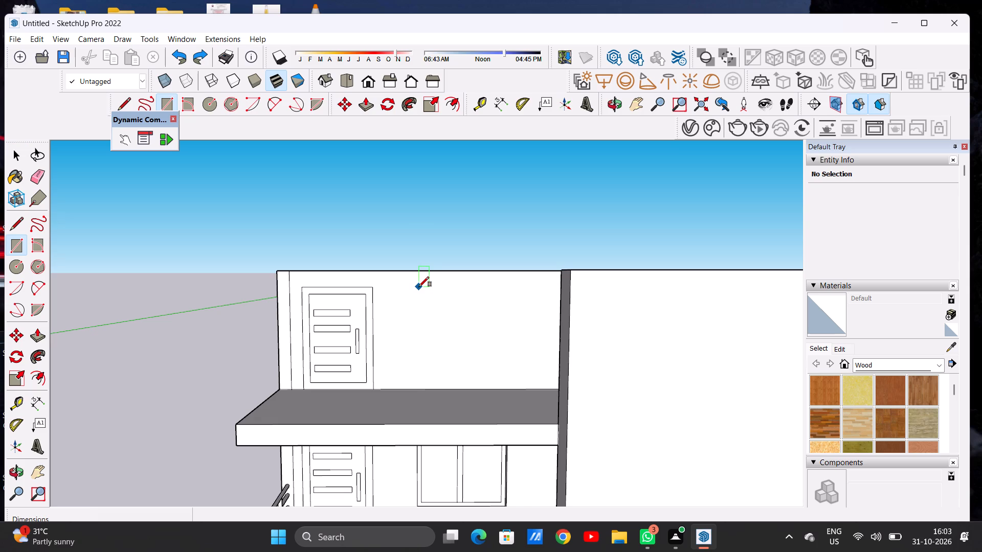
left_click(419, 287)
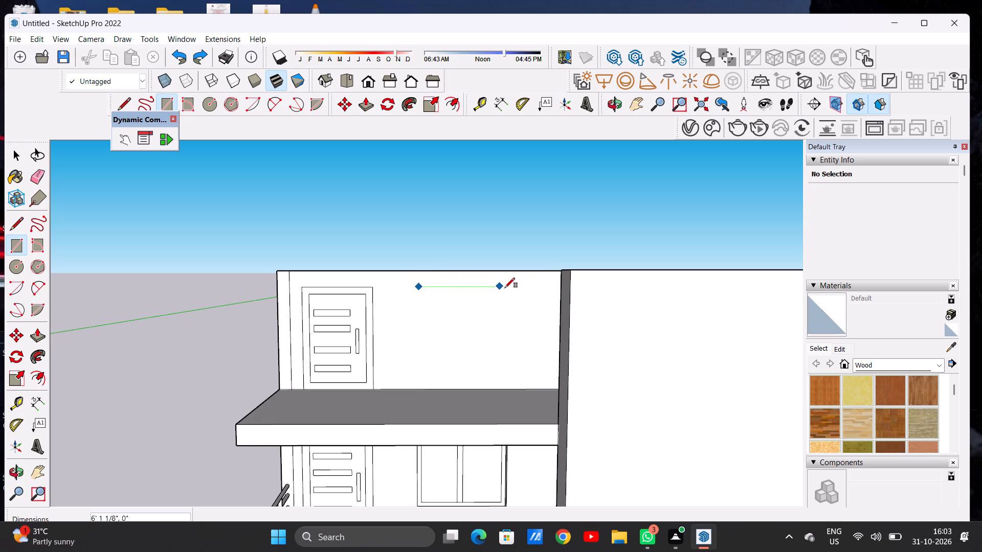
left_click(515, 369)
key("space")
Examine the third-storey window outline against the window on the balcony storey below.
scroll(472, 358, "down", 8)
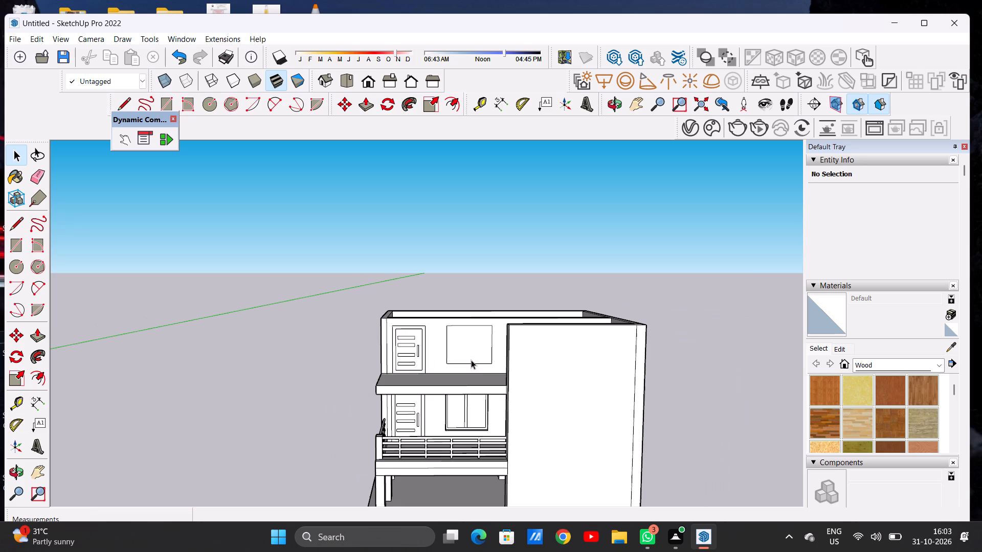
middle_click_drag(484, 374, 474, 375)
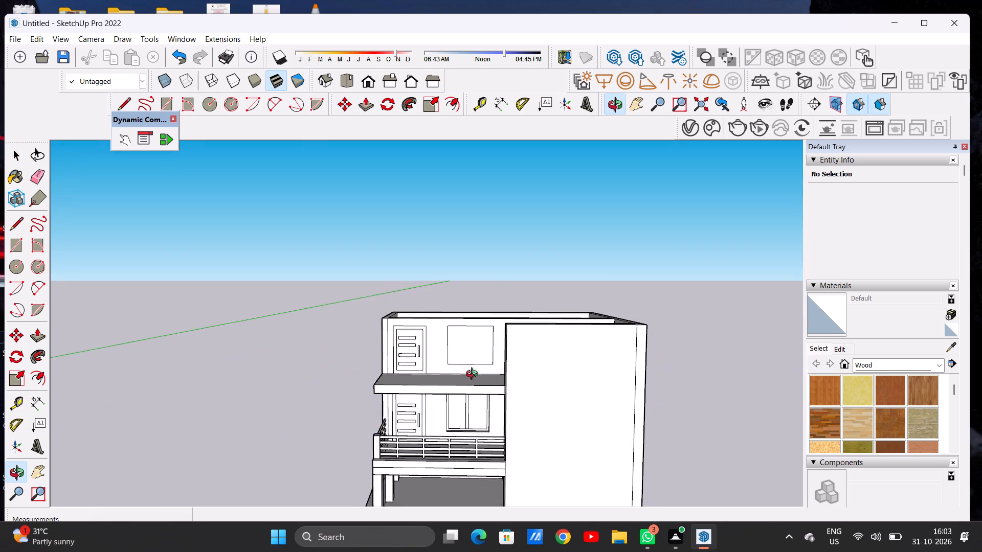
middle_click_drag(474, 375, 480, 388)
scroll(479, 339, "up", 11)
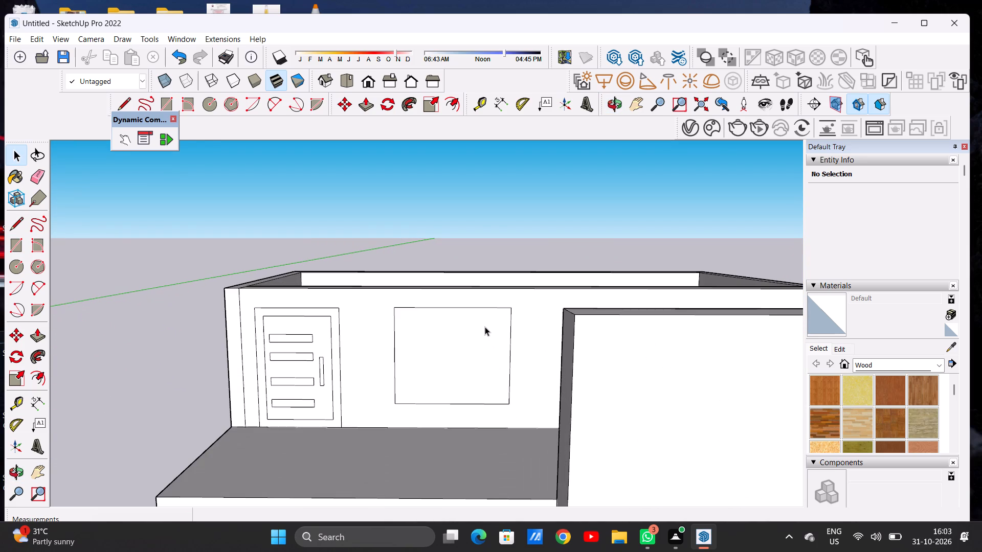
scroll(411, 337, "down", 5)
scroll(437, 331, "up", 6)
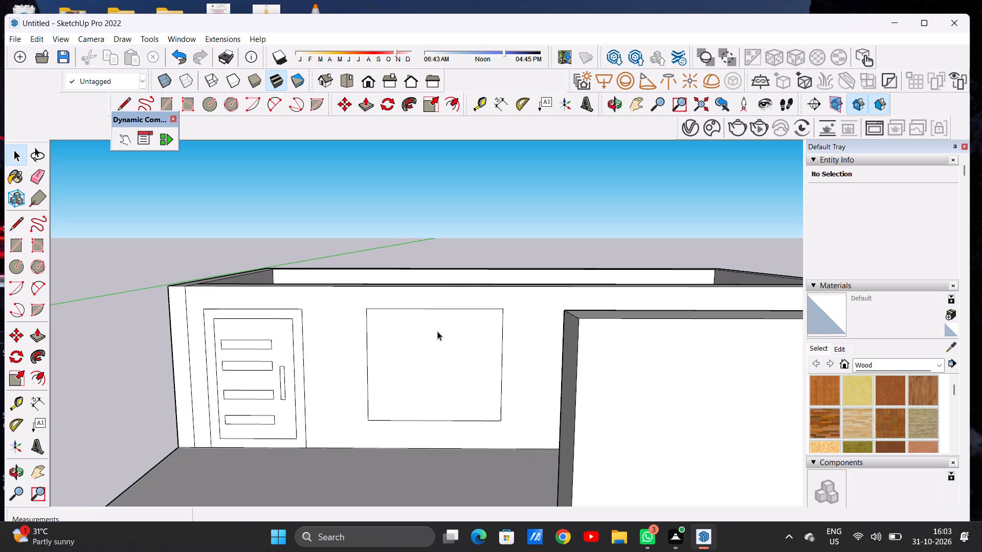
scroll(438, 331, "down", 12)
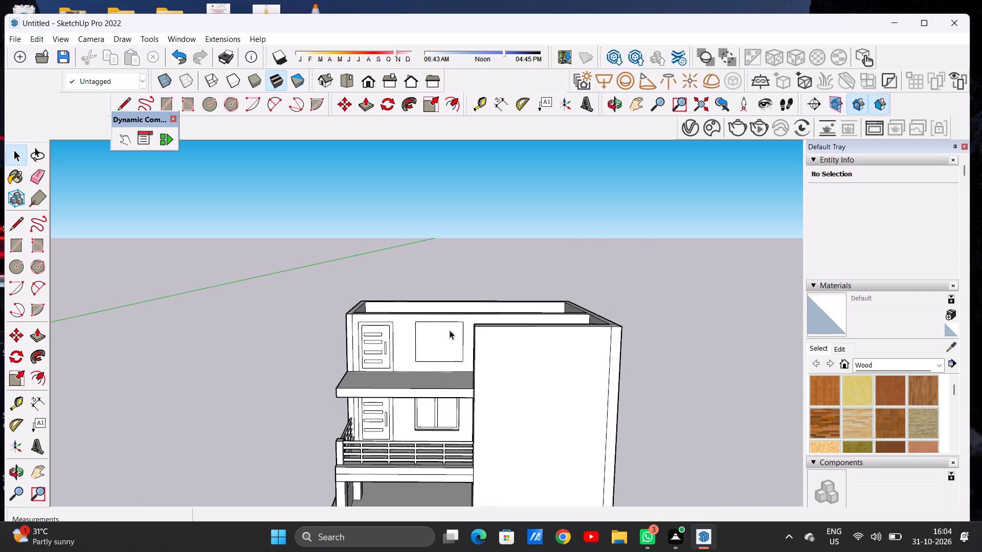
middle_click_drag(448, 341, 451, 311)
scroll(450, 320, "up", 6)
middle_click_drag(450, 325, 453, 343)
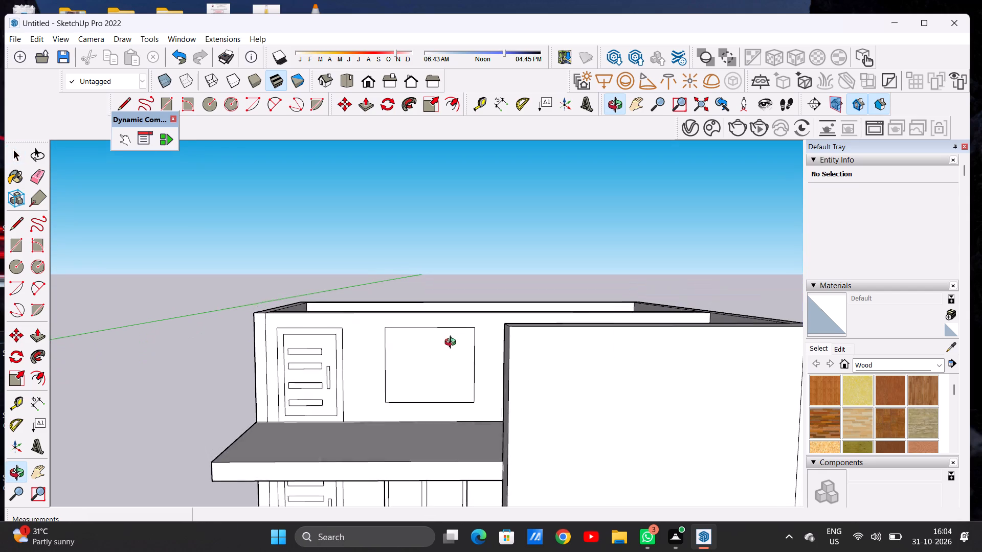
middle_click_drag(453, 343, 453, 345)
scroll(425, 331, "down", 7)
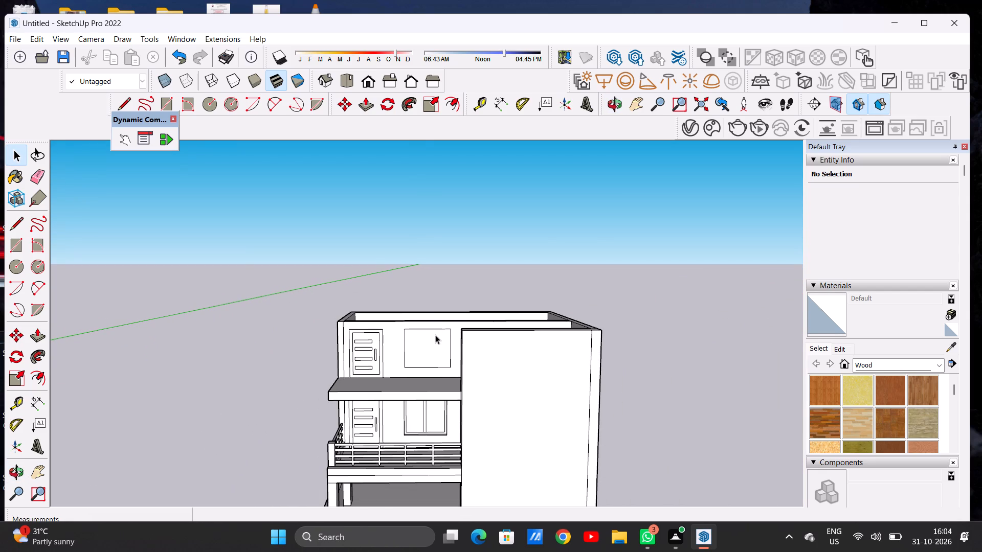
Narrow the third-storey window outline by drawing a vertical line near its wall-side edge and erasing the leftover outer edges.
key("l")
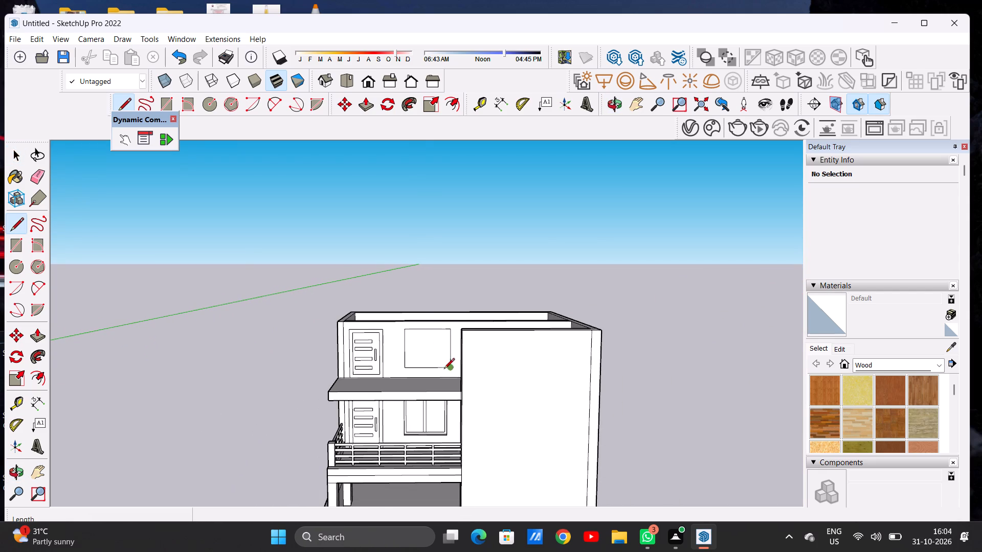
scroll(444, 370, "up", 8)
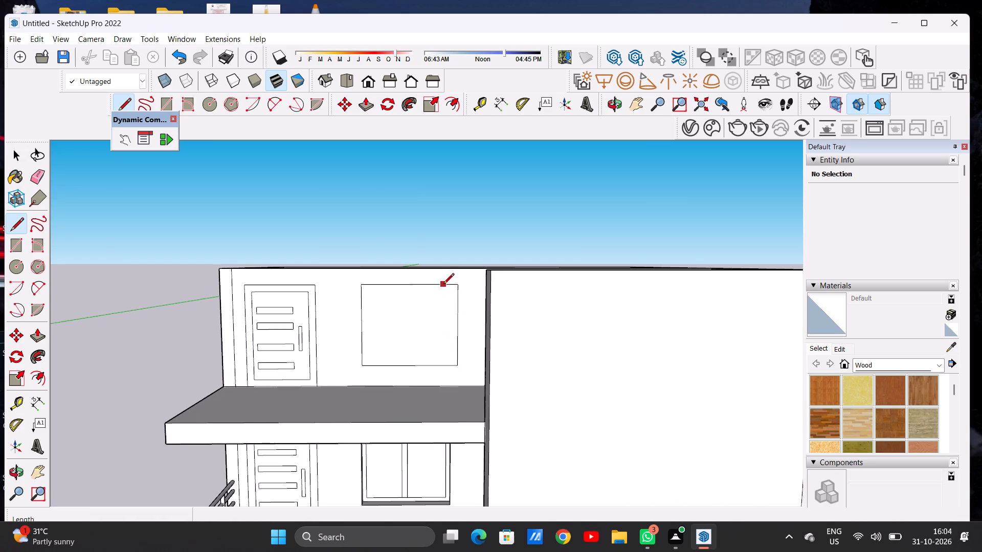
left_click(445, 286)
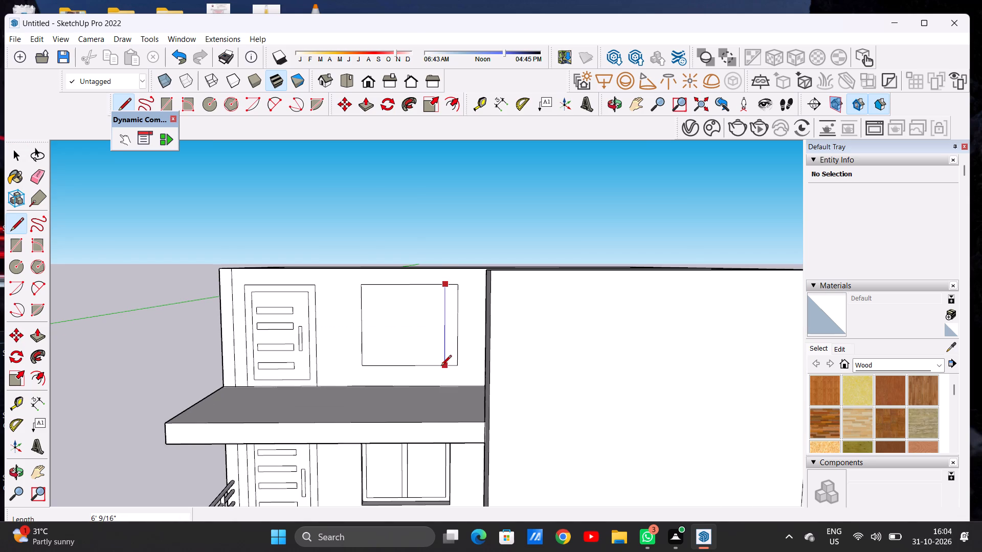
left_click(441, 366)
key("space")
key("e")
scroll(461, 351, "up", 6)
left_click_drag(454, 359, 455, 374)
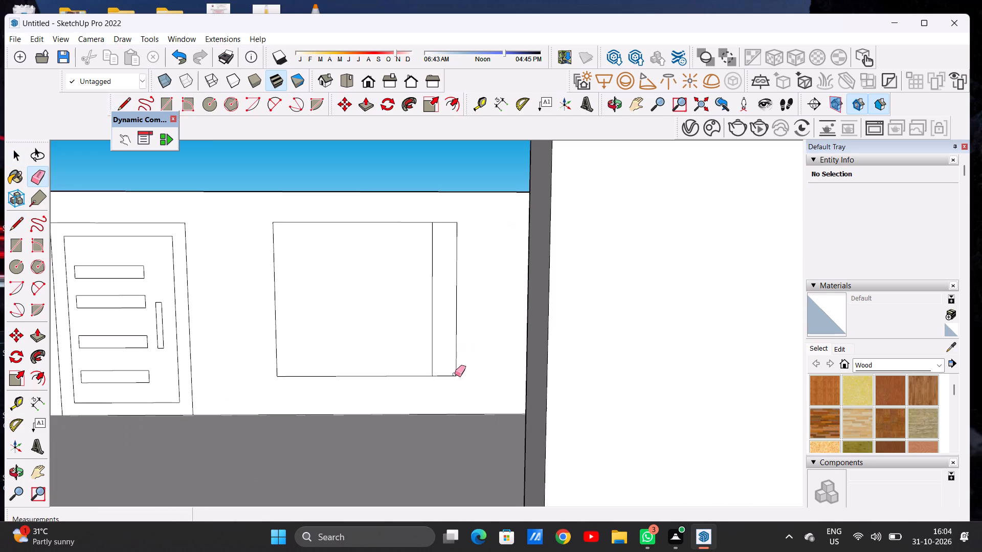
left_click_drag(455, 374, 453, 380)
left_click_drag(460, 359, 456, 366)
scroll(456, 363, "down", 9)
scroll(447, 289, "down", 1)
scroll(447, 289, "up", 5)
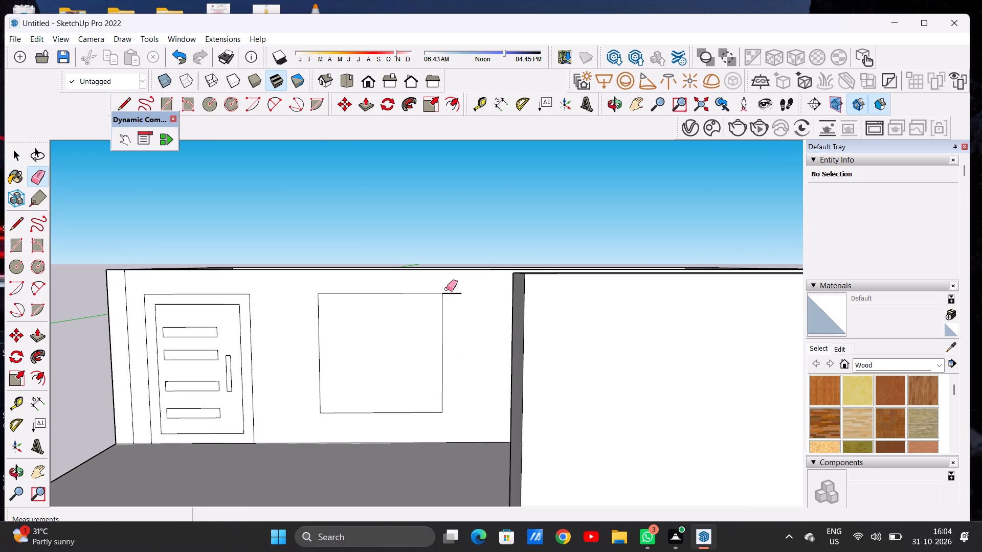
left_click_drag(447, 291, 449, 299)
key("space")
scroll(435, 342, "down", 9)
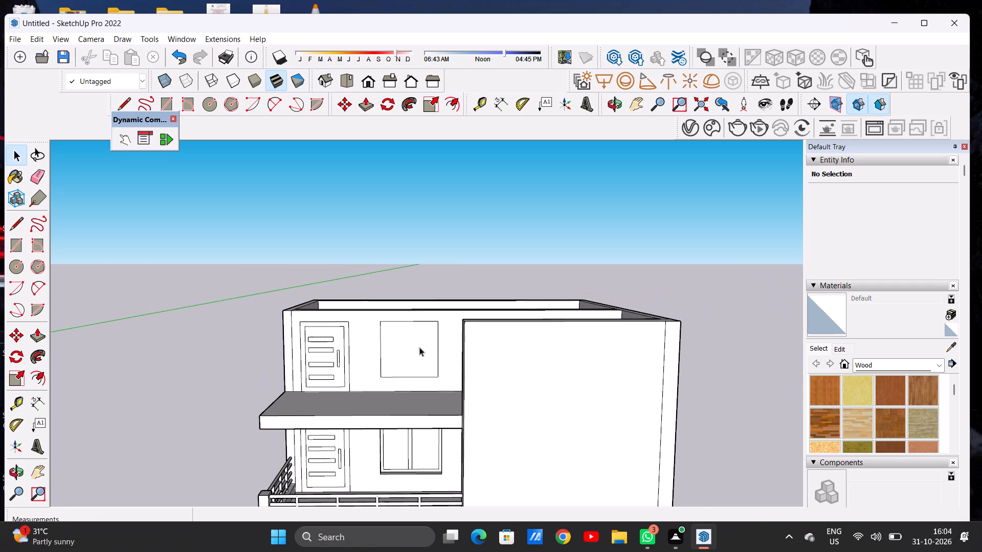
Push the third-storey window face about 7" into the wall to form a recess.
scroll(417, 347, "up", 10)
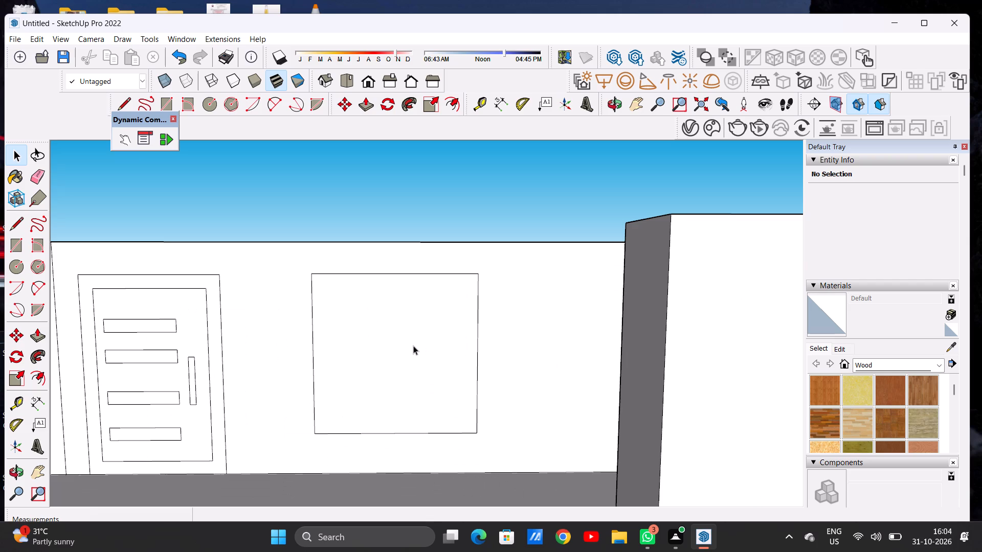
key("p")
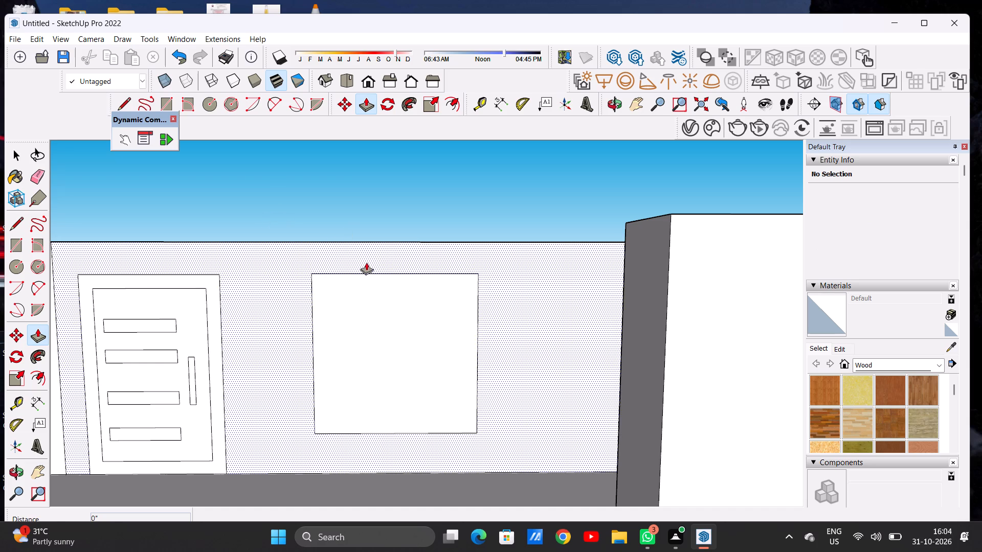
middle_click_drag(375, 284, 346, 328)
scroll(349, 311, "up", 5)
left_click(344, 314)
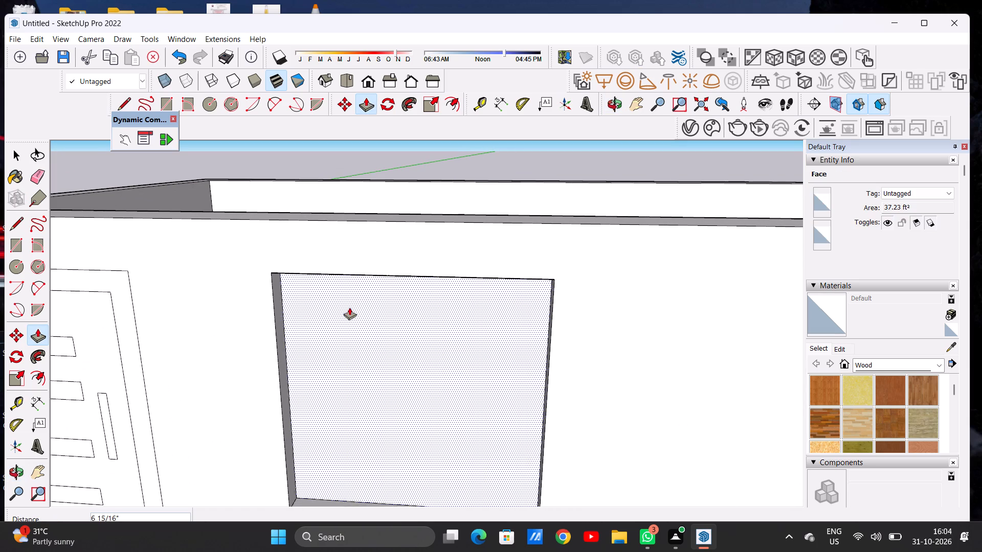
left_click(351, 305)
key("space")
scroll(362, 279, "down", 12)
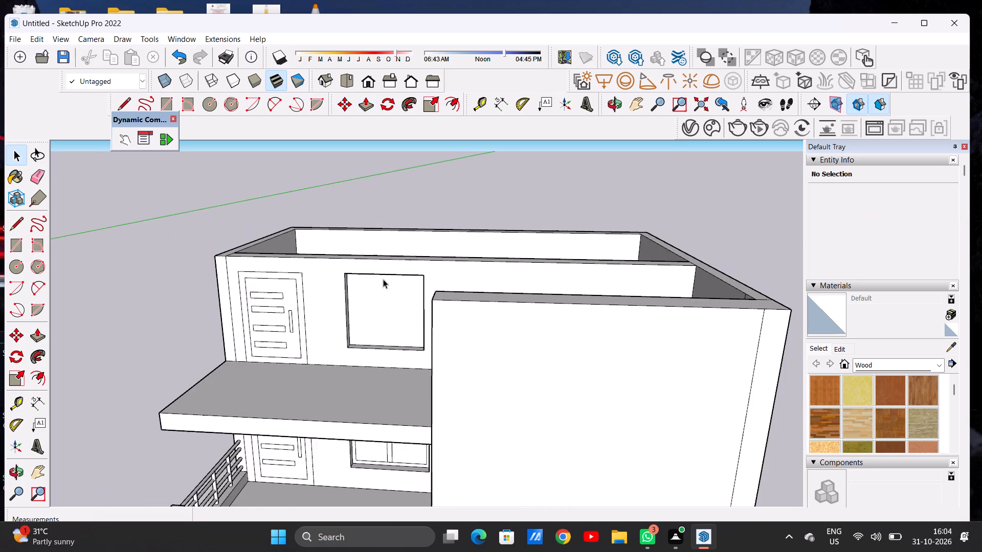
Offset the recessed third-storey window face's outline inward about 4 3/4" to form the window frame.
scroll(383, 279, "down", 1)
middle_click_drag(381, 290, 415, 267)
scroll(378, 310, "up", 5)
middle_click_drag(378, 315, 376, 307)
key("o")
key("f")
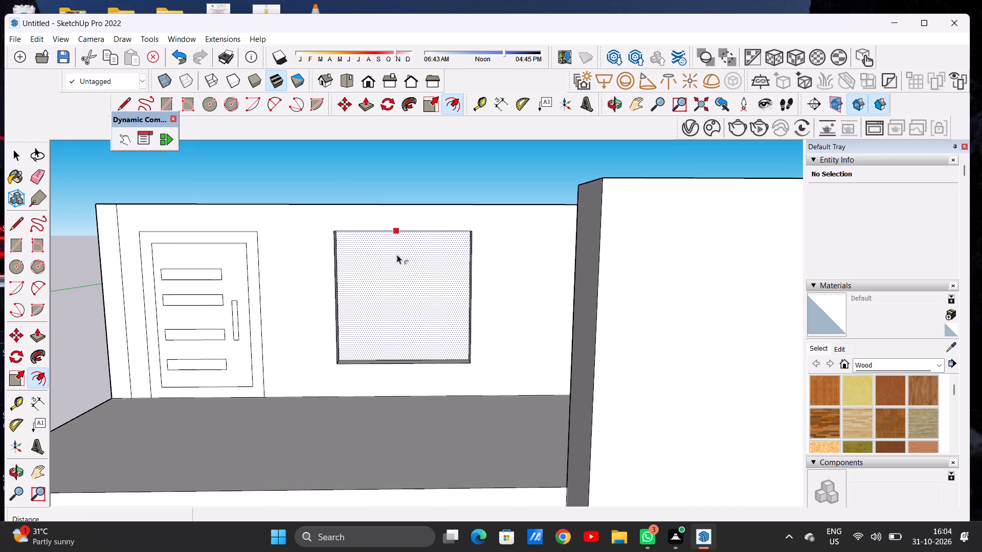
scroll(396, 251, "up", 2)
left_click(396, 250)
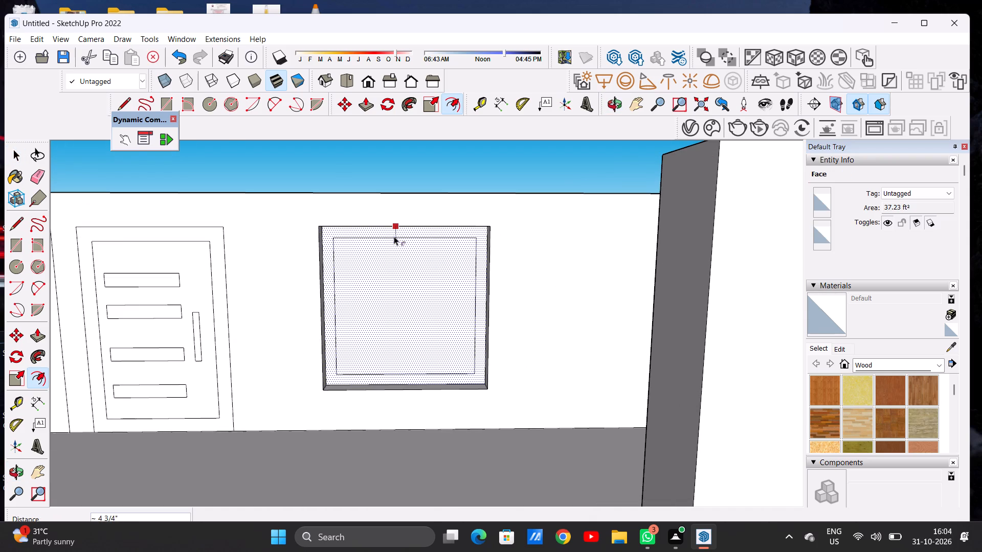
left_click(394, 236)
key("space")
scroll(414, 264, "down", 4)
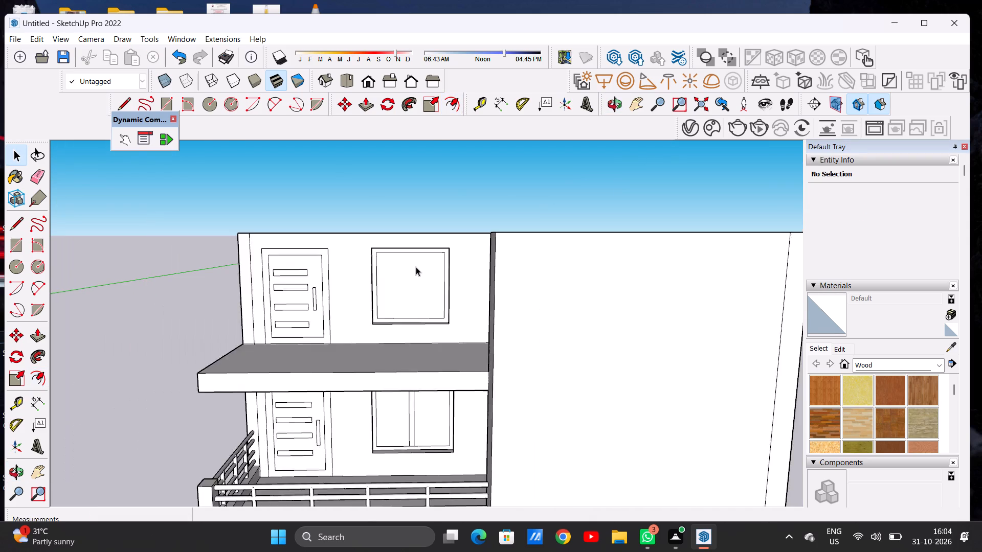
Draw two closely spaced vertical lines, about 5' 4" long, inside the third-storey window frame to form the centre mullion.
scroll(416, 267, "down", 7)
middle_click(435, 286)
scroll(404, 280, "up", 8)
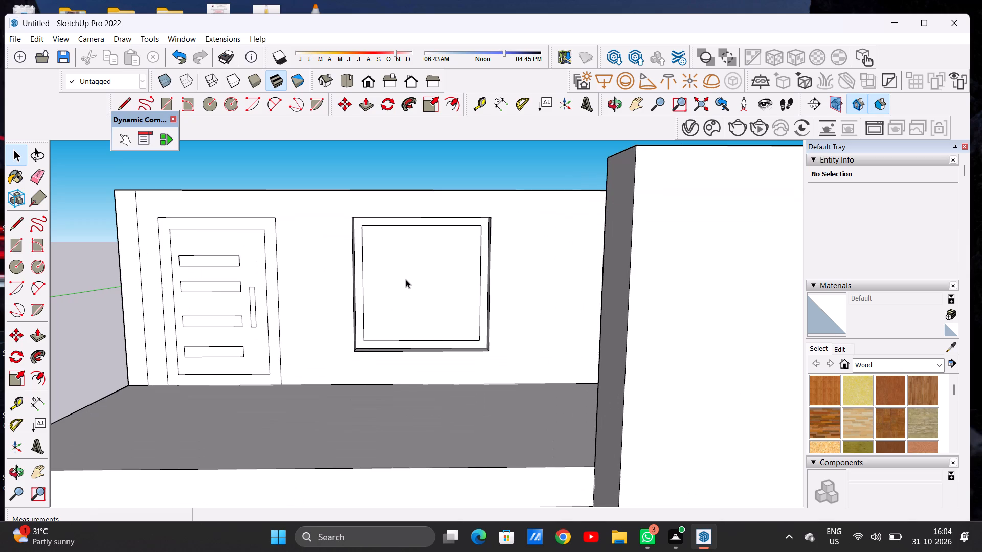
key("l")
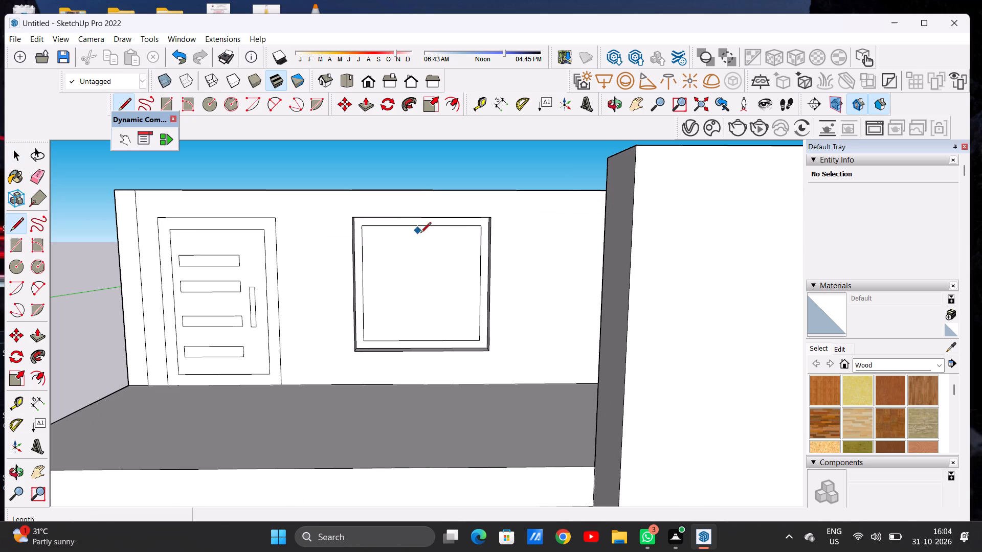
scroll(429, 242, "up", 5)
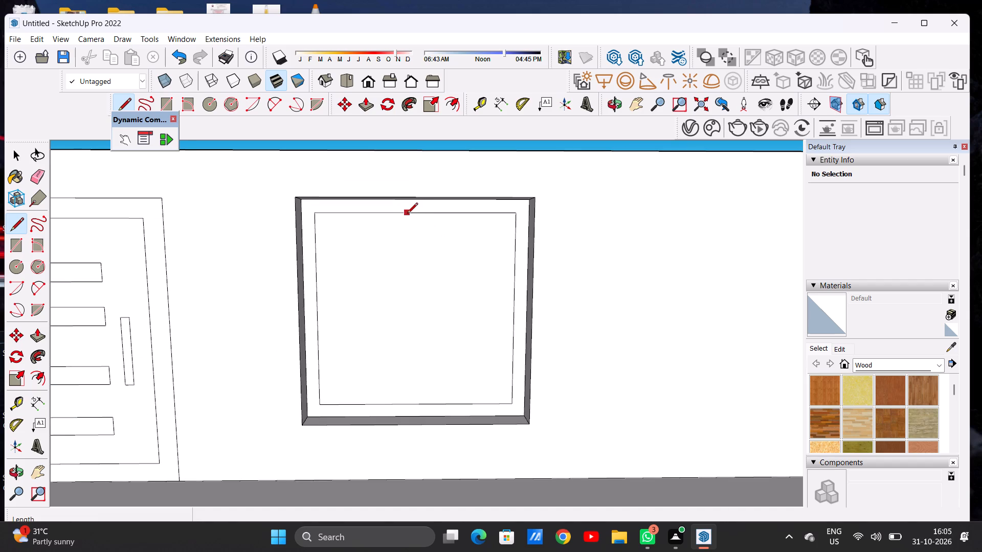
left_click(407, 214)
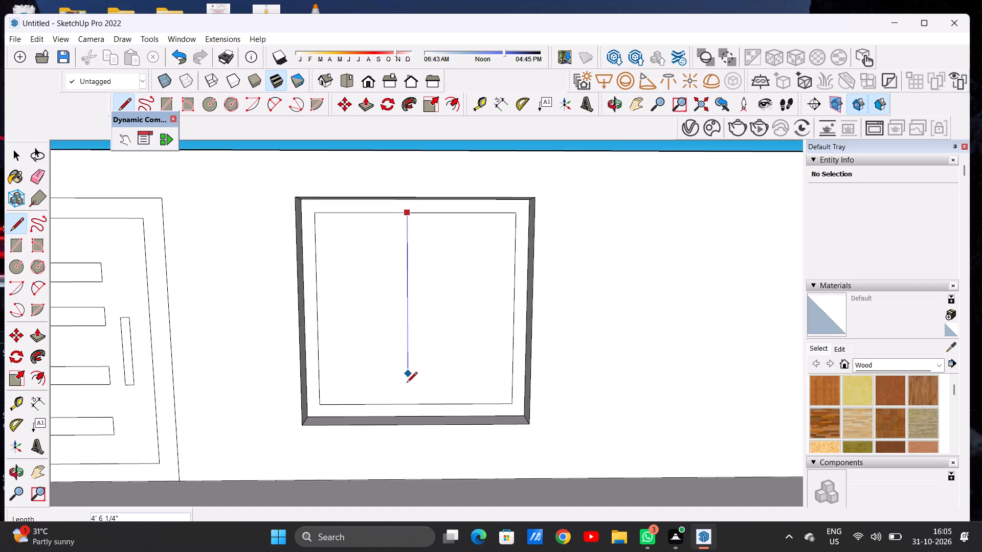
left_click(406, 406)
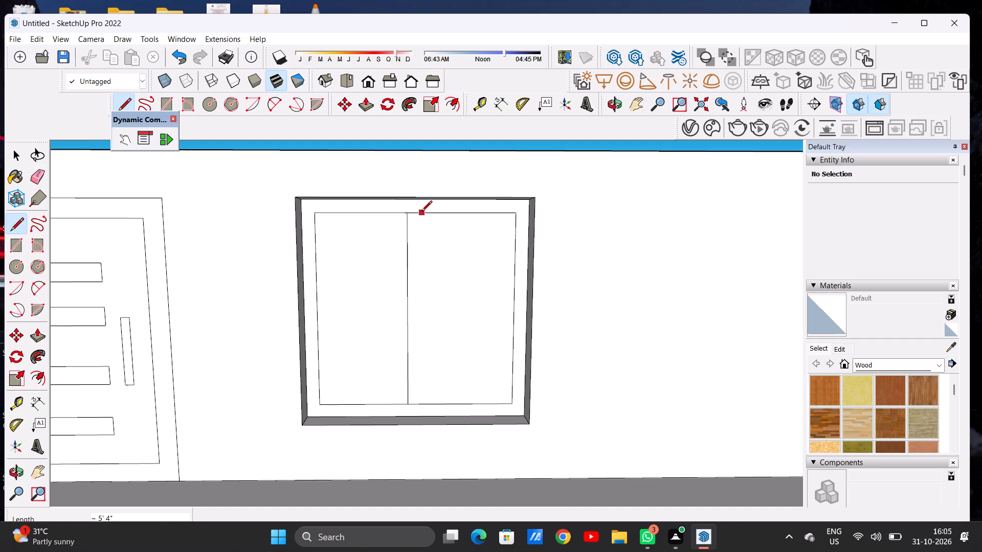
left_click(421, 212)
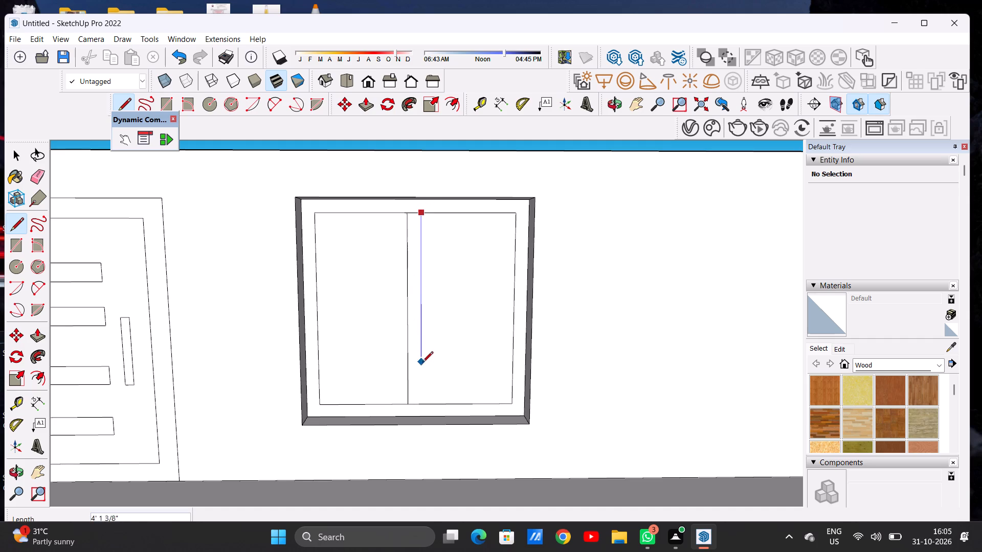
left_click(418, 400)
key("space")
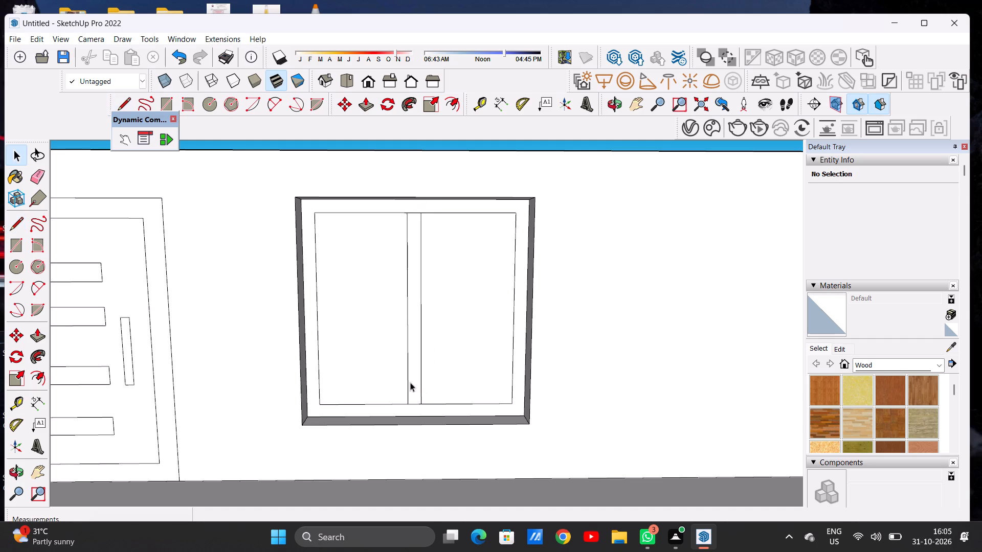
Examine the third-storey facade and its floor slab against the balcony storey and the tall side wall.
scroll(462, 378, "down", 10)
scroll(444, 333, "down", 11)
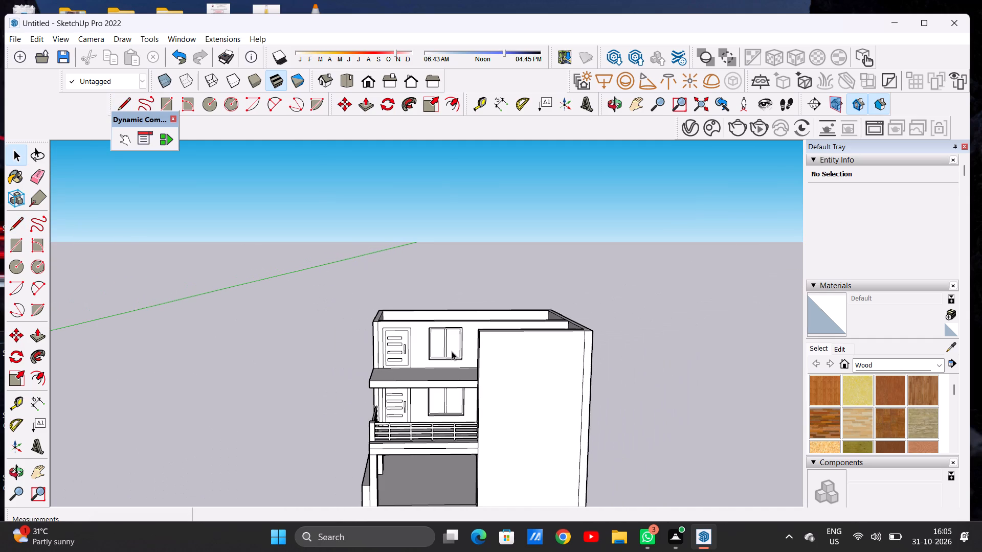
scroll(438, 347, "up", 10)
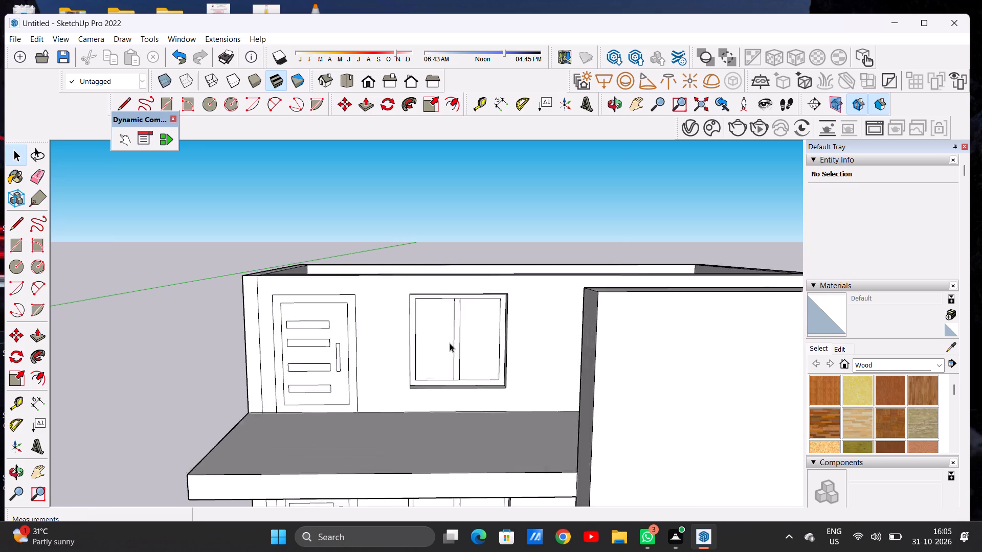
scroll(450, 343, "up", 4)
middle_click_drag(470, 347, 459, 342)
scroll(461, 343, "down", 13)
middle_click_drag(448, 376, 458, 438)
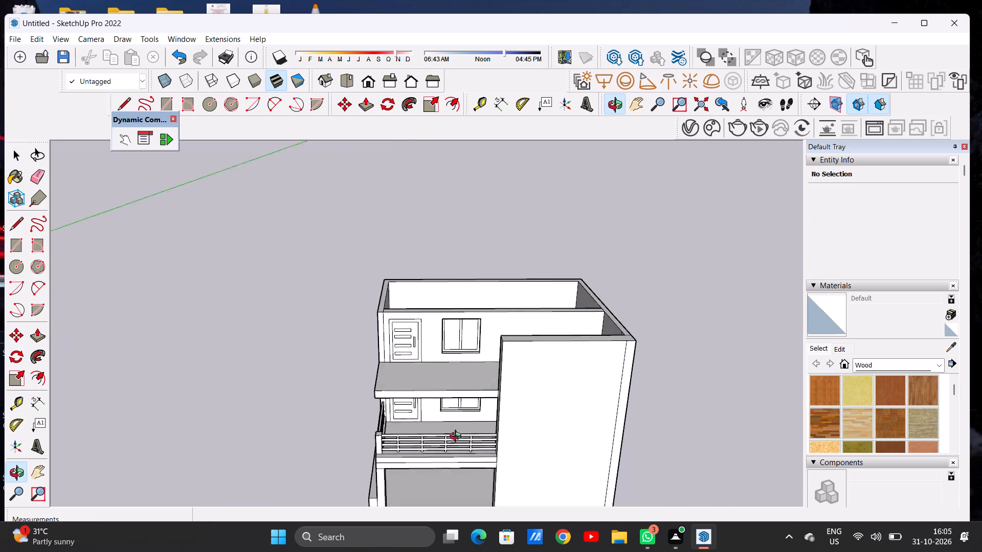
middle_click_drag(458, 438, 549, 366)
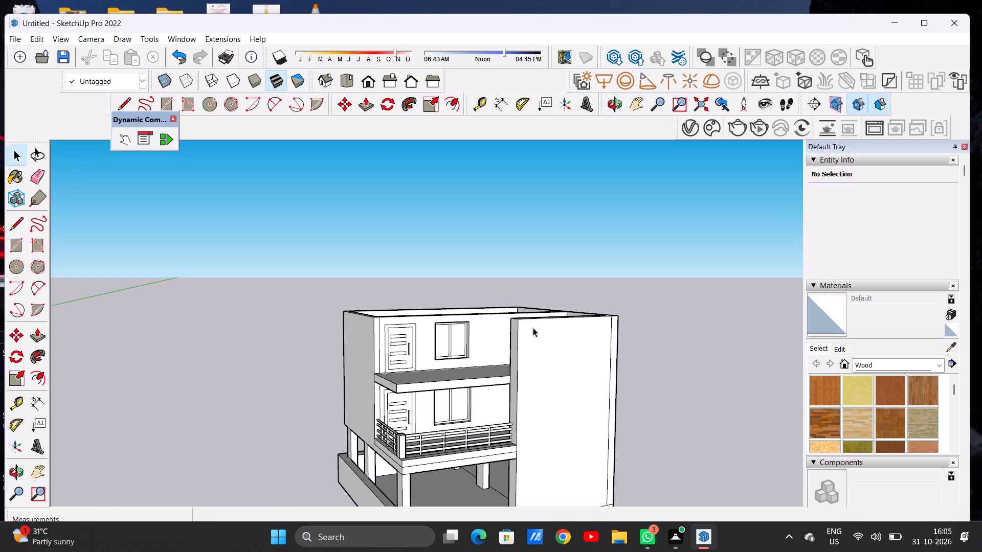
middle_click_drag(448, 417, 421, 445)
scroll(492, 482, "up", 8)
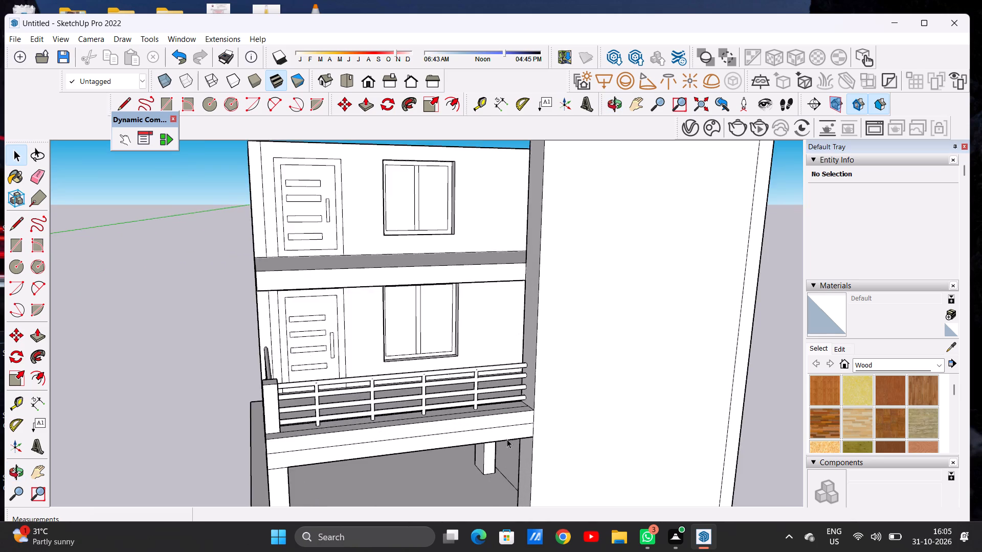
scroll(529, 395, "up", 6)
middle_click_drag(527, 382, 531, 416)
scroll(517, 416, "down", 6)
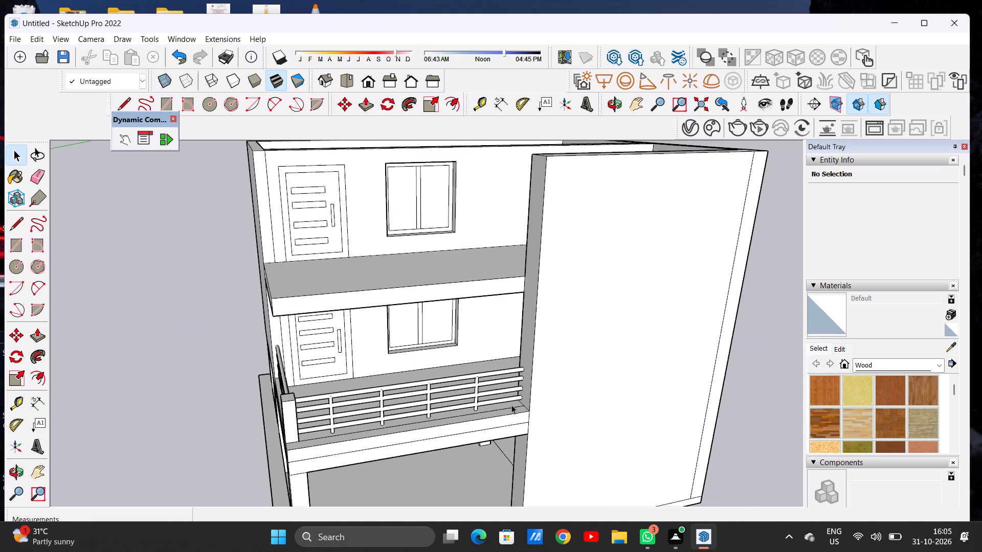
scroll(511, 405, "down", 4)
scroll(526, 310, "up", 4)
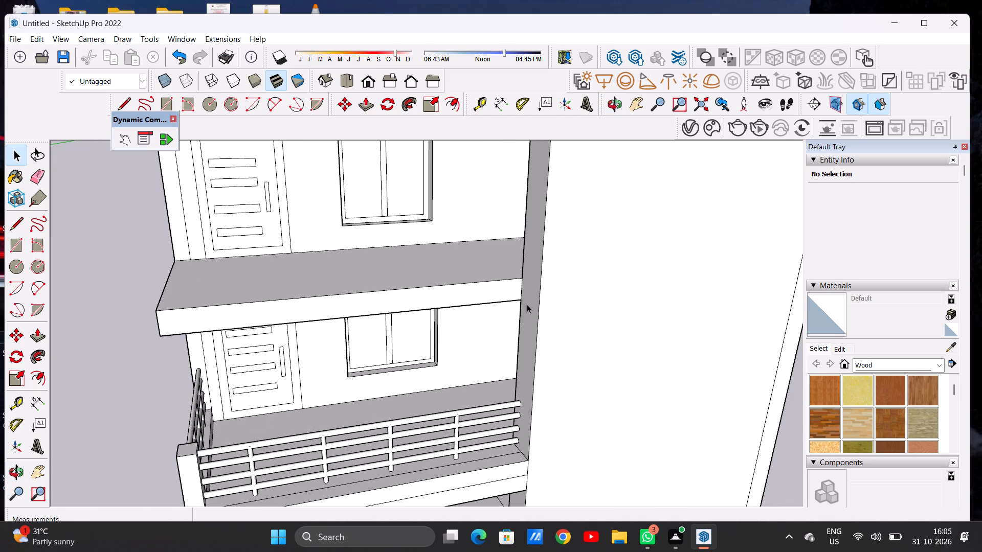
Push/Pull the front face of the third-storey floor slab outward until it meets the tall side wall's front edge.
middle_click_drag(507, 295, 546, 334)
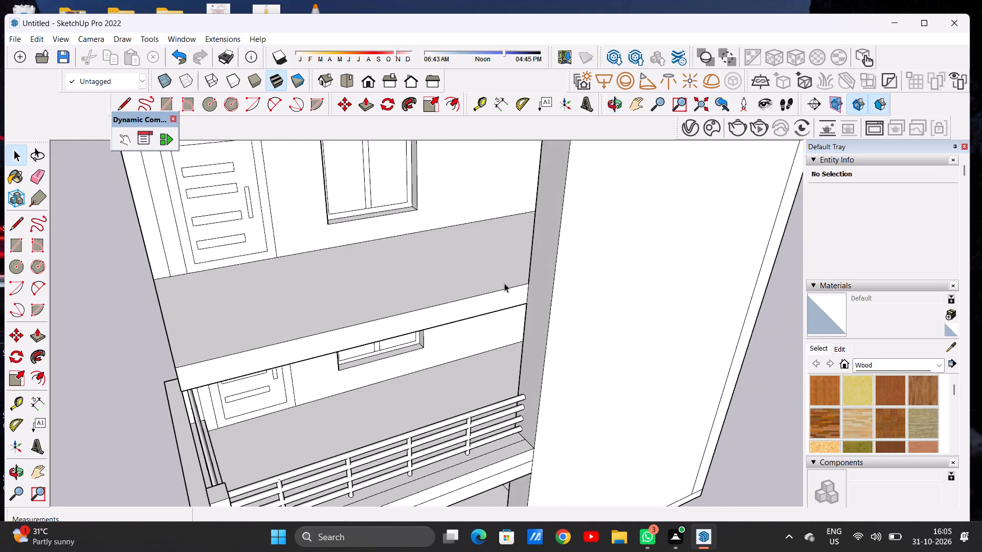
scroll(505, 283, "up", 6)
key("p")
scroll(535, 295, "up", 3)
left_click(535, 295)
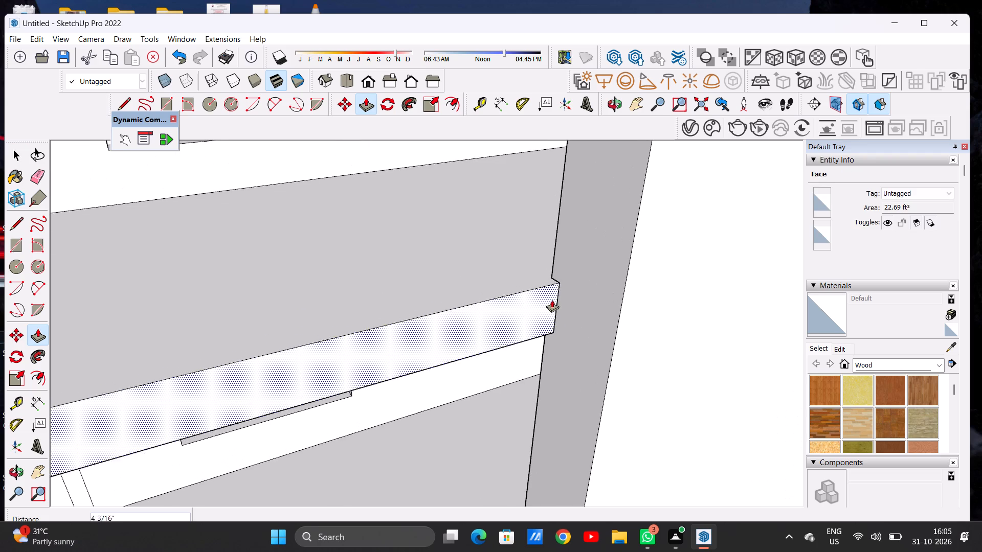
left_click(618, 315)
key("space")
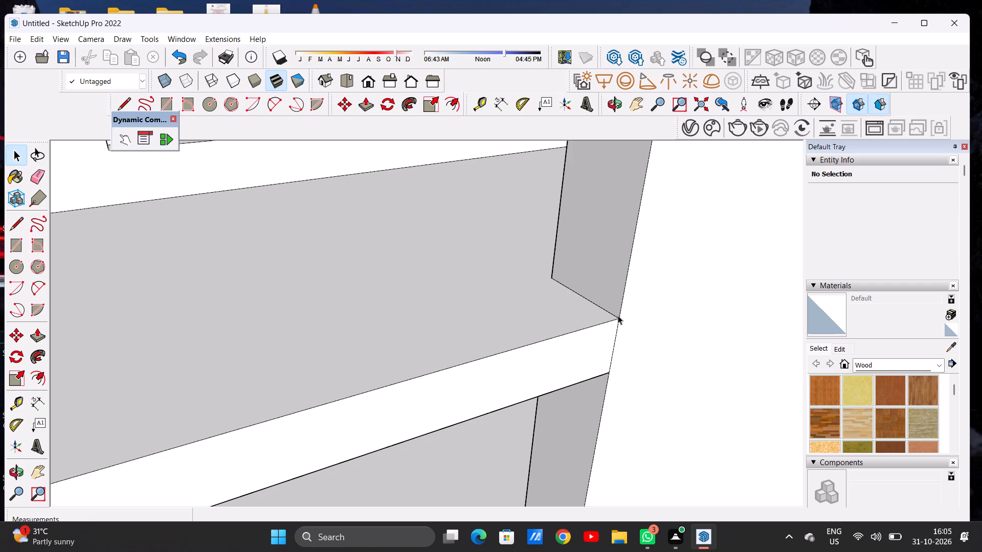
Examine the extended third-storey slab and the balcony below it from several angles.
scroll(618, 315, "down", 13)
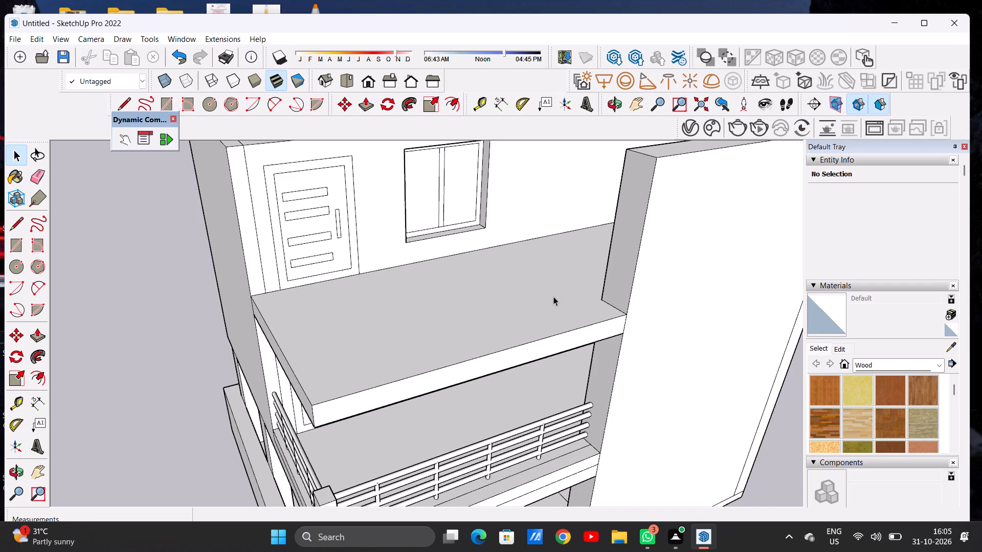
scroll(515, 309, "down", 20)
scroll(515, 309, "down", 3)
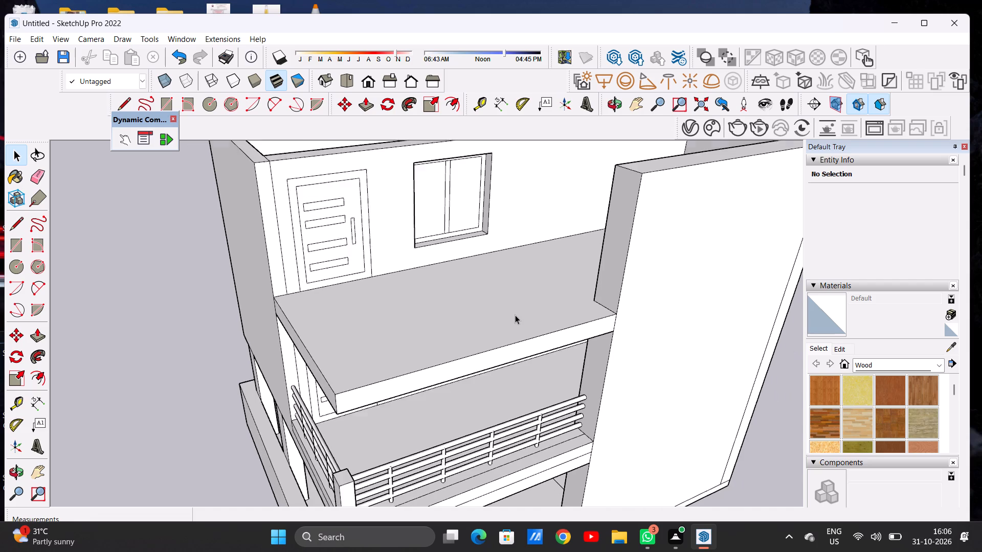
scroll(515, 315, "down", 14)
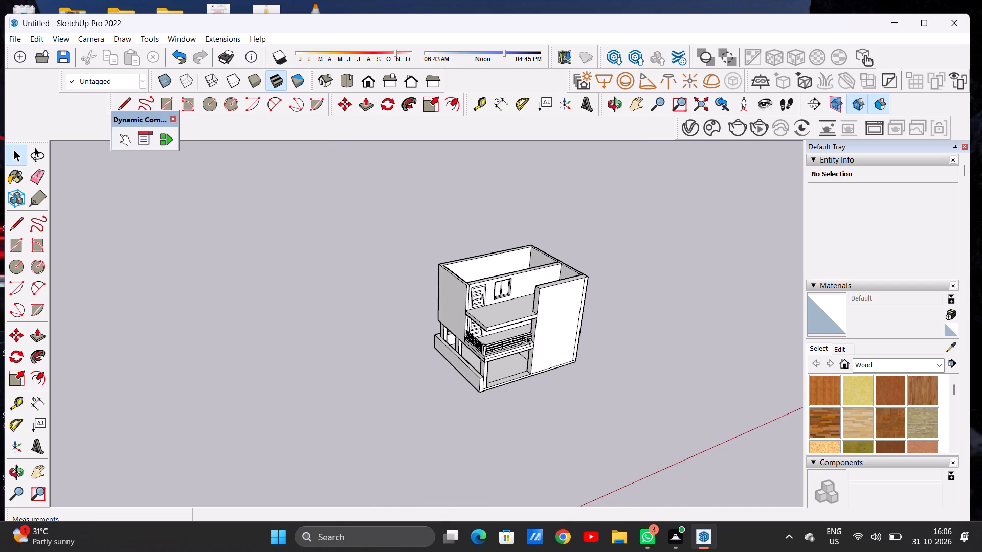
middle_click_drag(526, 336, 521, 310)
scroll(489, 321, "up", 15)
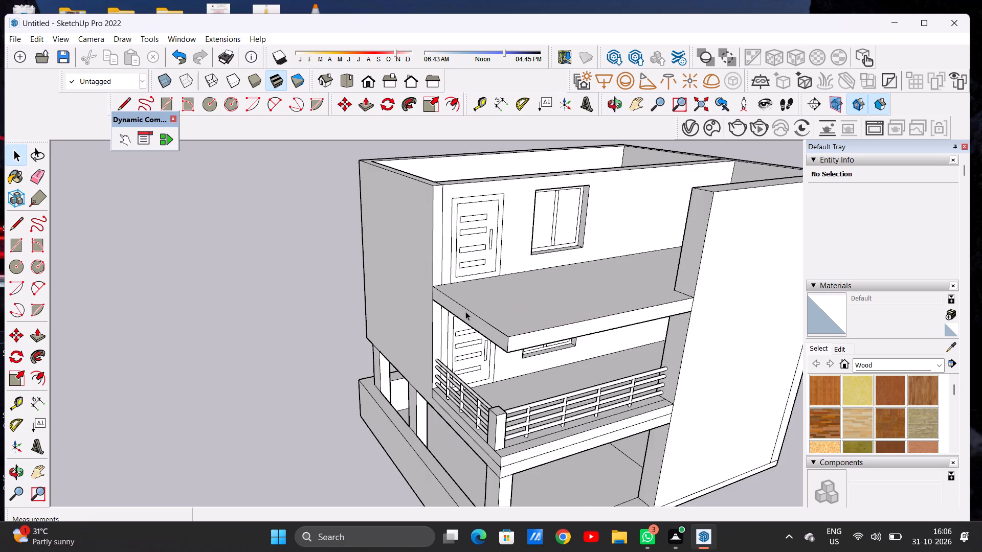
scroll(465, 311, "up", 2)
scroll(465, 311, "down", 1)
scroll(465, 311, "up", 3)
scroll(465, 311, "down", 13)
middle_click_drag(537, 319, 516, 309)
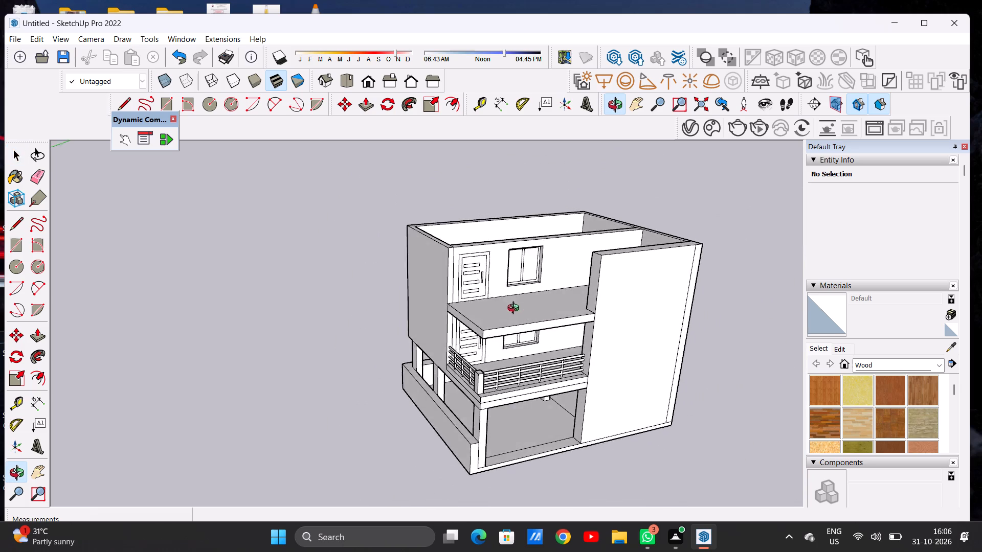
middle_click_drag(516, 309, 468, 338)
scroll(443, 320, "down", 6)
middle_click_drag(467, 323, 467, 322)
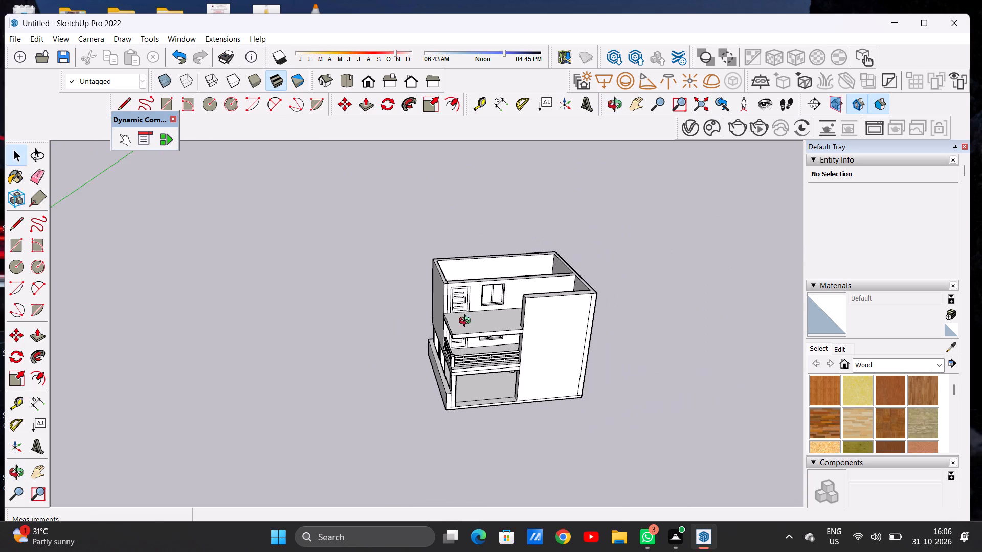
Draw an inset outline on the third-storey slab: about 10' forward from the wall corner line, and about 17' 5 13/16" across to the tall wall.
middle_click_drag(467, 322, 450, 366)
scroll(458, 327, "up", 14)
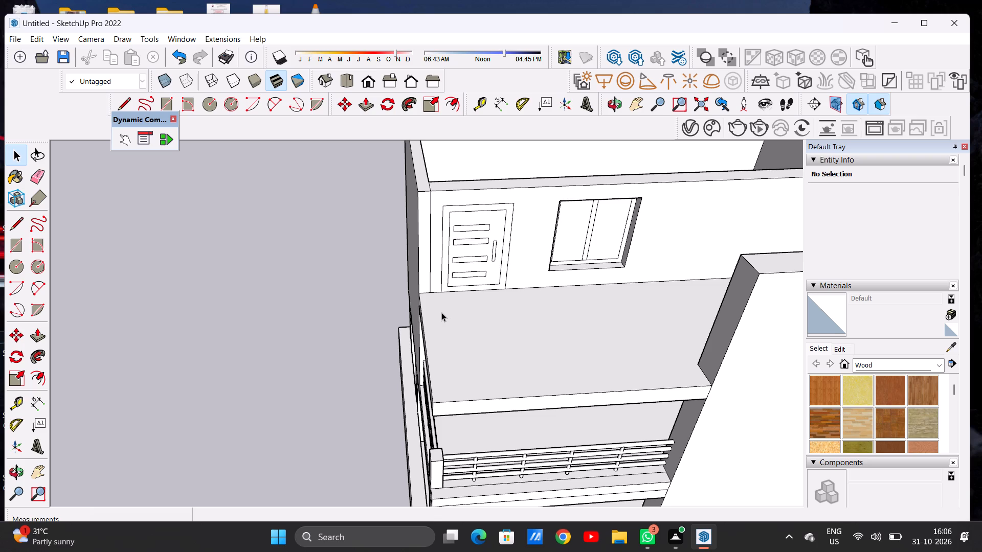
key("l")
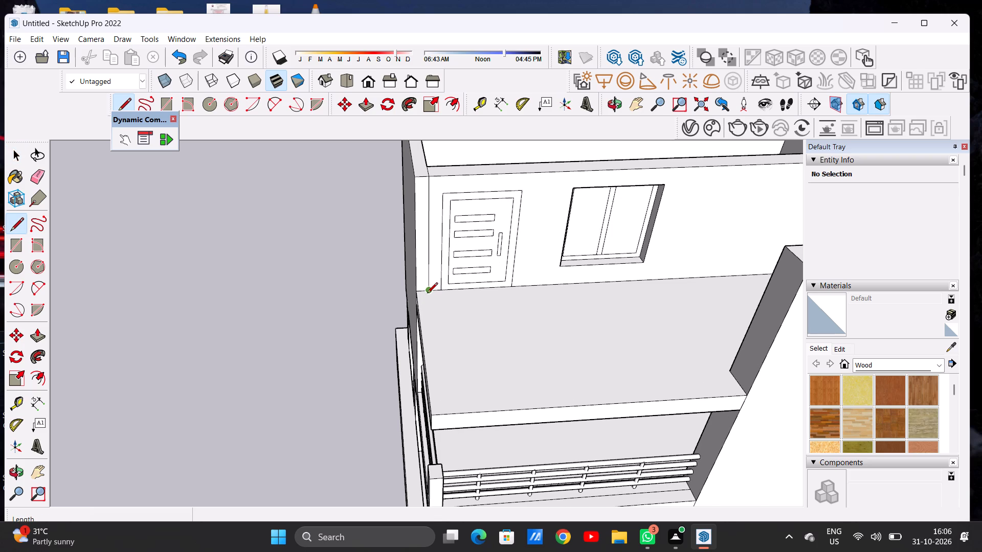
left_click(427, 294)
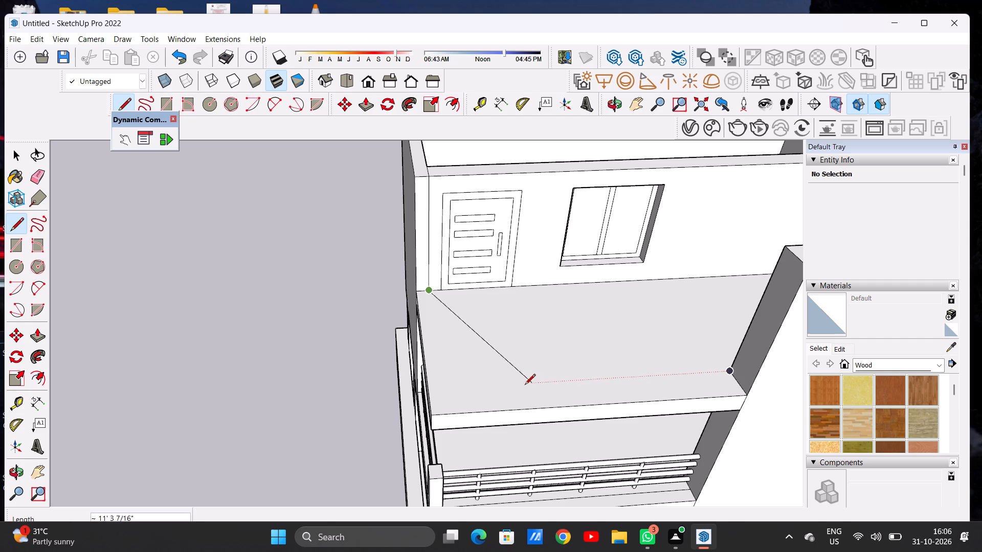
left_click(441, 389)
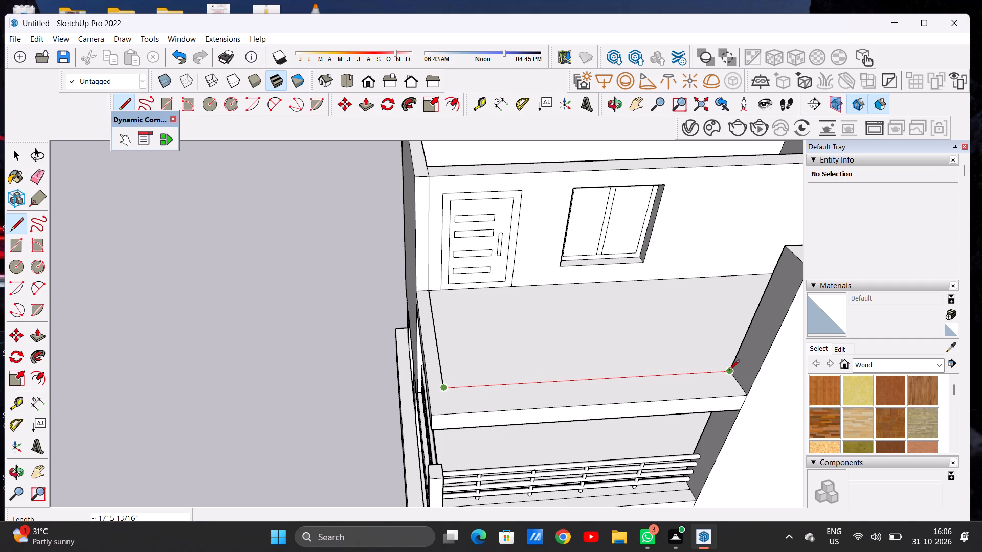
left_click(729, 371)
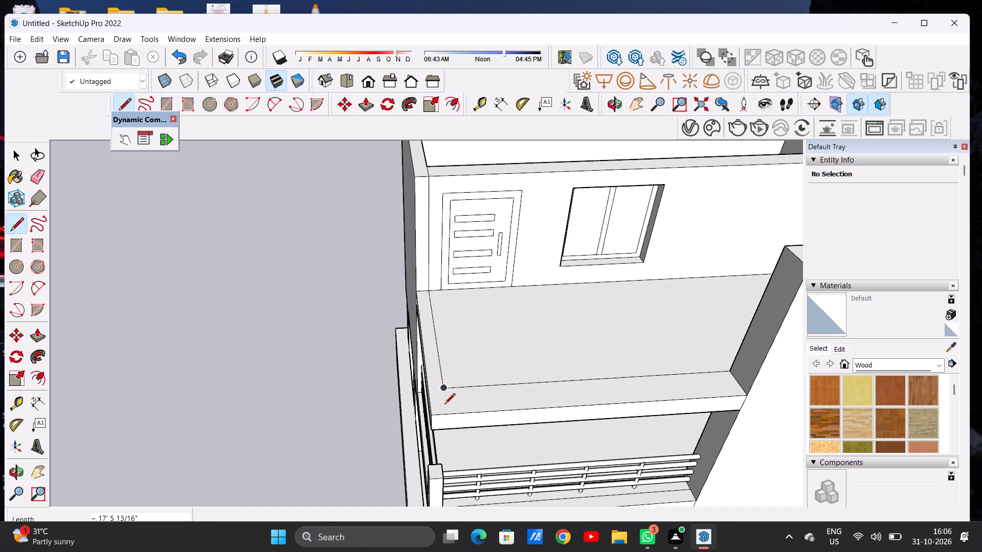
scroll(444, 405, "up", 4)
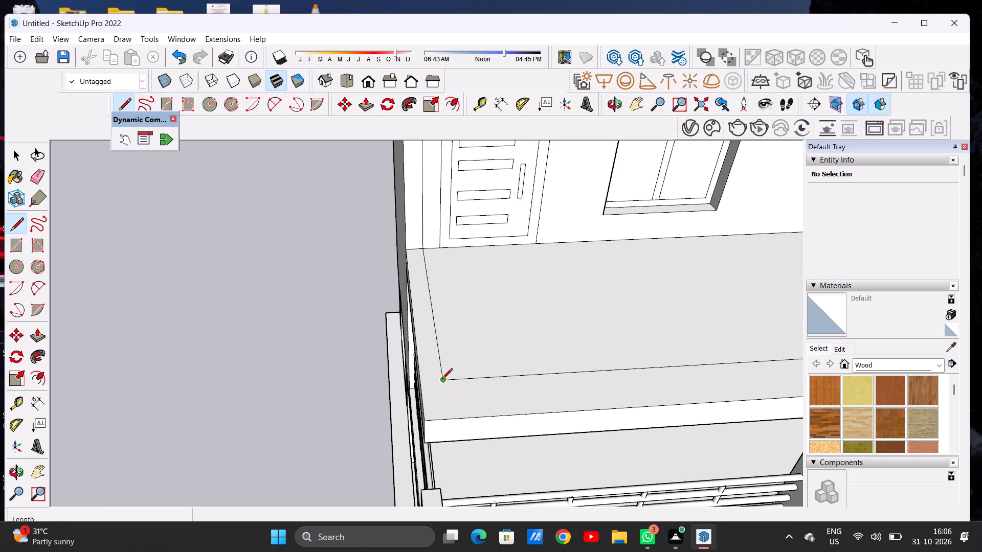
key("space")
Draw a second line about 18' 4 5/8" long near the slab's front edge, from the tall wall to the slab's outer side edge.
scroll(436, 396, "down", 12)
middle_click_drag(489, 406, 471, 428)
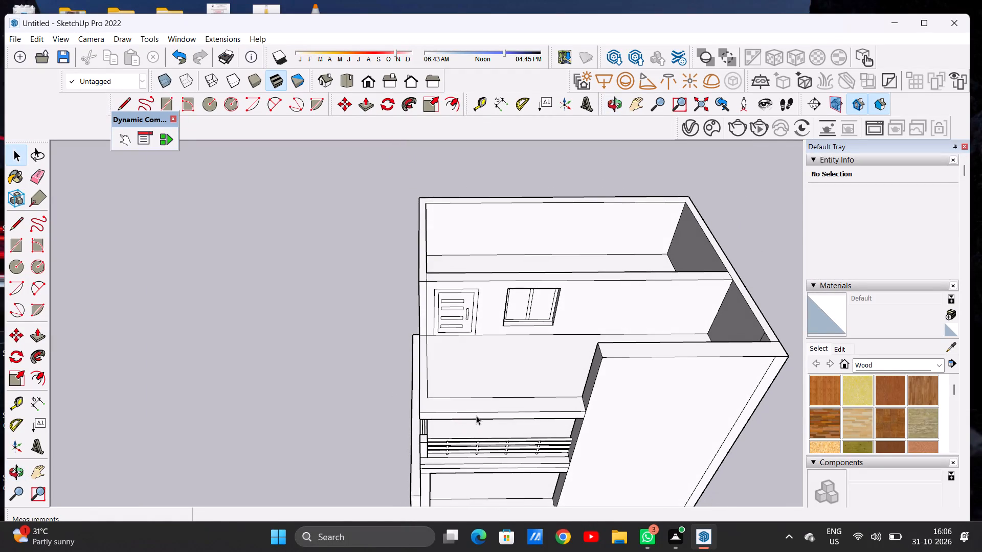
key("l")
middle_click_drag(458, 403, 453, 432)
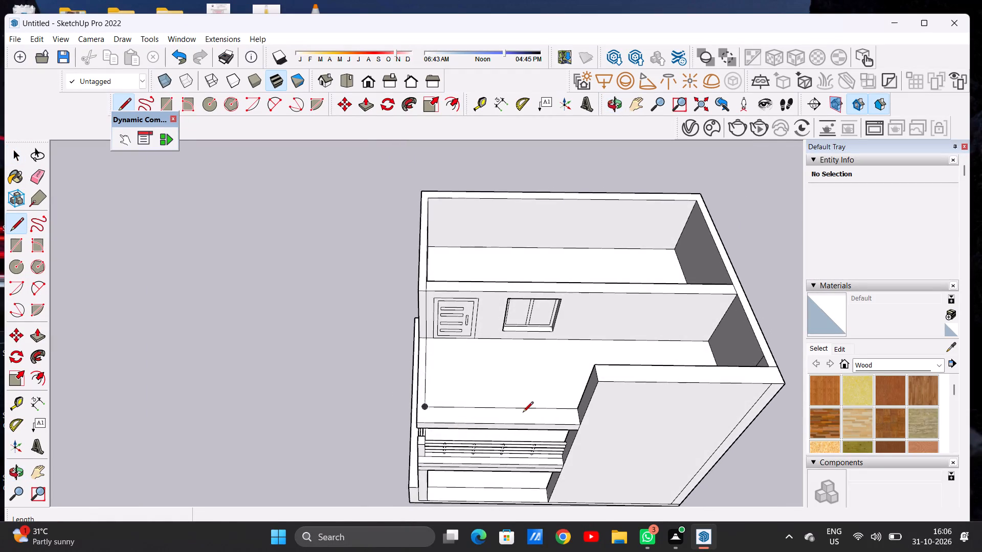
scroll(523, 413, "up", 6)
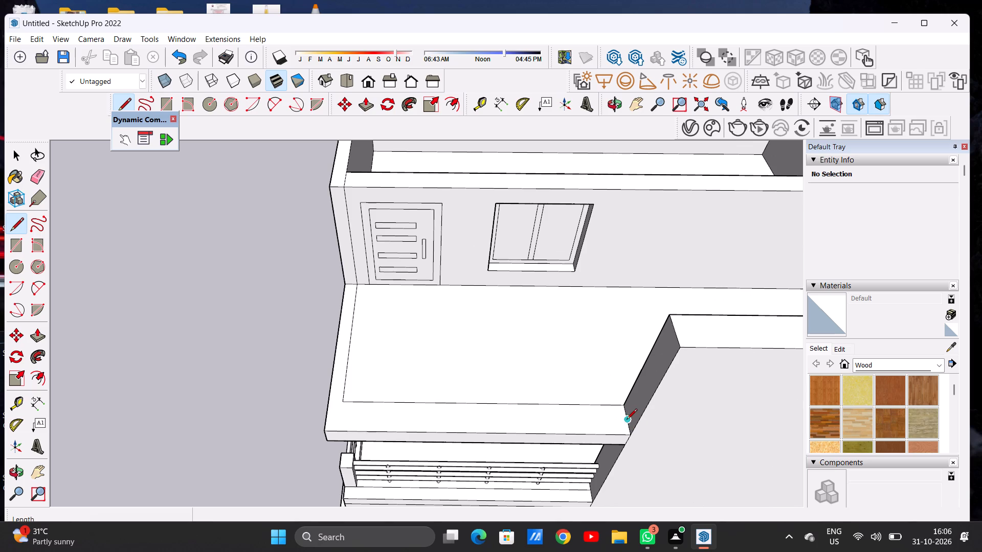
left_click(626, 421)
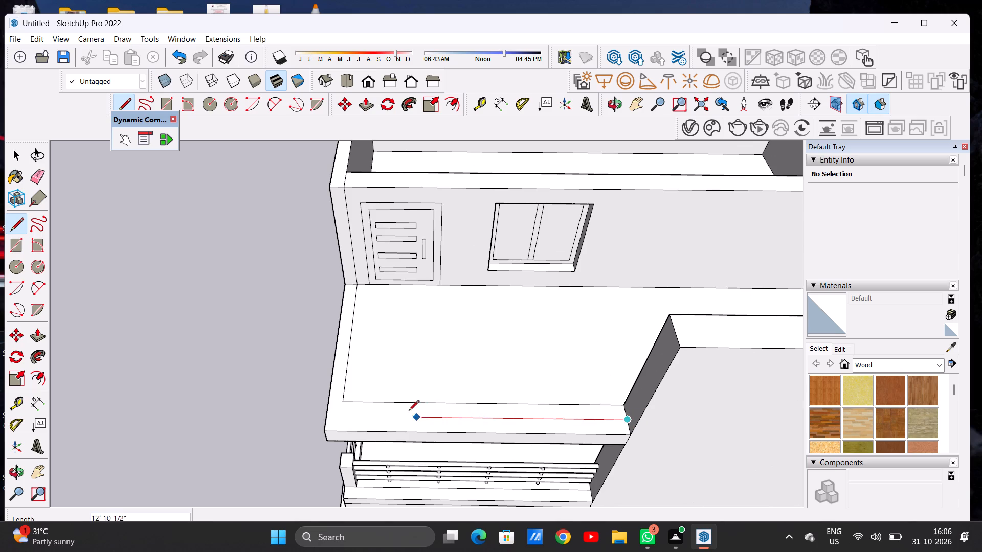
left_click(331, 409)
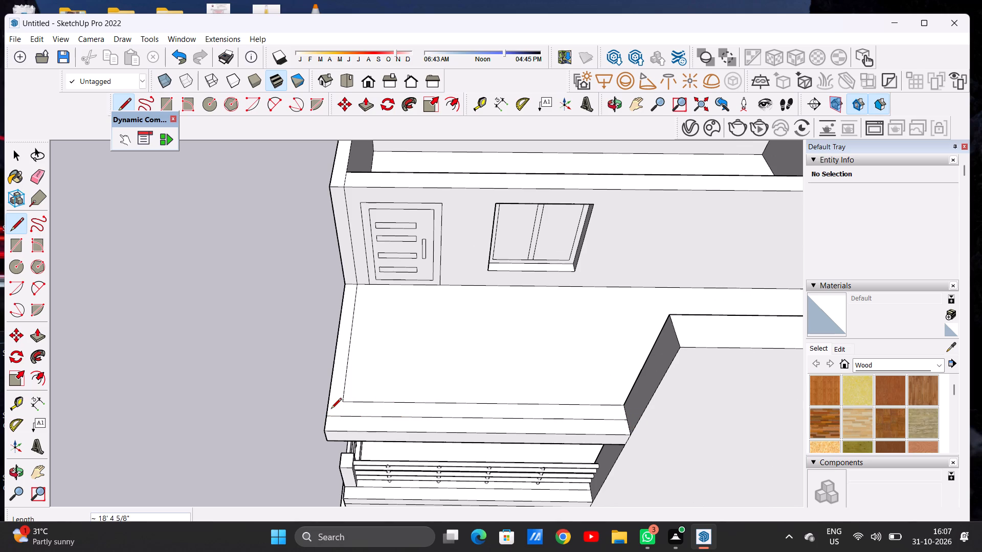
key("space")
scroll(492, 443, "down", 9)
middle_click_drag(542, 434, 546, 410)
scroll(548, 415, "up", 5)
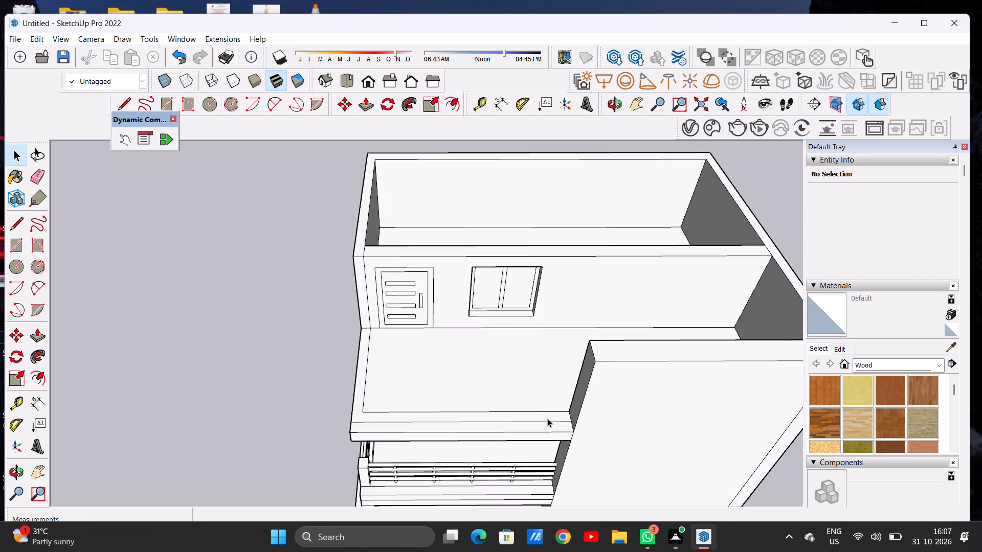
On the upper balcony slab, draw two lines from the inner corner, about 1' 3/8" to the front line and about 10 3/4" to the side edge.
middle_click_drag(405, 418, 406, 436)
scroll(380, 435, "up", 2)
scroll(380, 435, "down", 1)
scroll(380, 435, "up", 3)
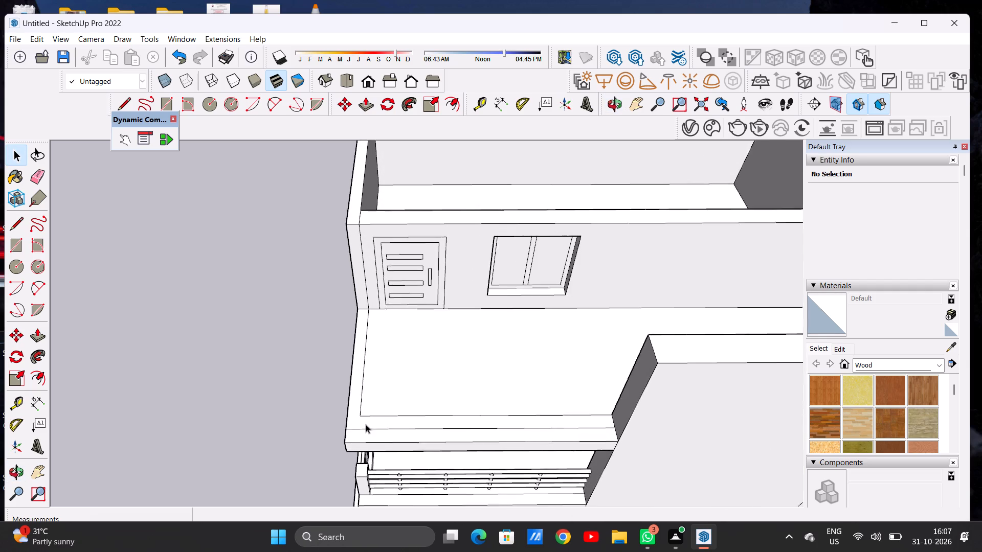
scroll(366, 424, "up", 5)
key("l")
scroll(352, 406, "up", 7)
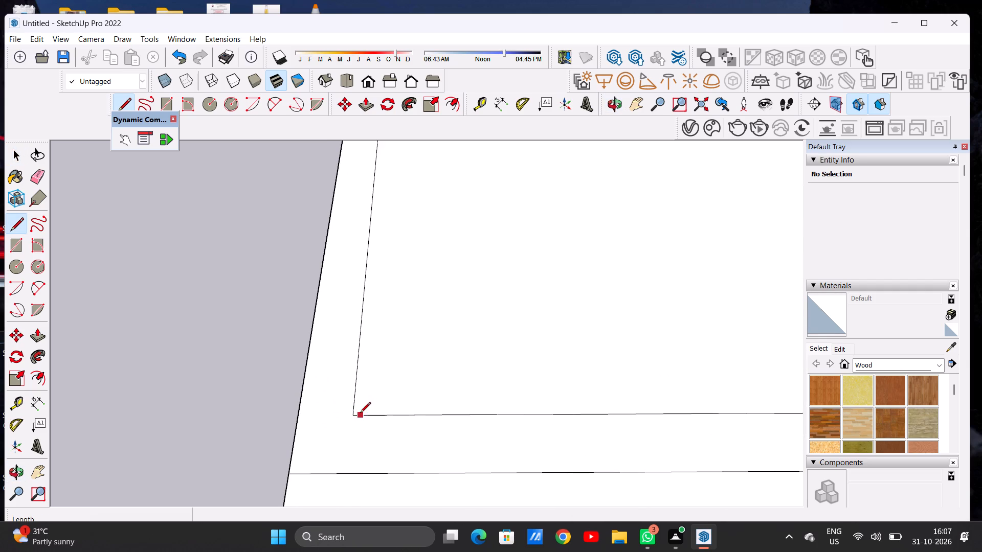
left_click(350, 416)
left_click(346, 470)
left_click(353, 415)
left_click(301, 413)
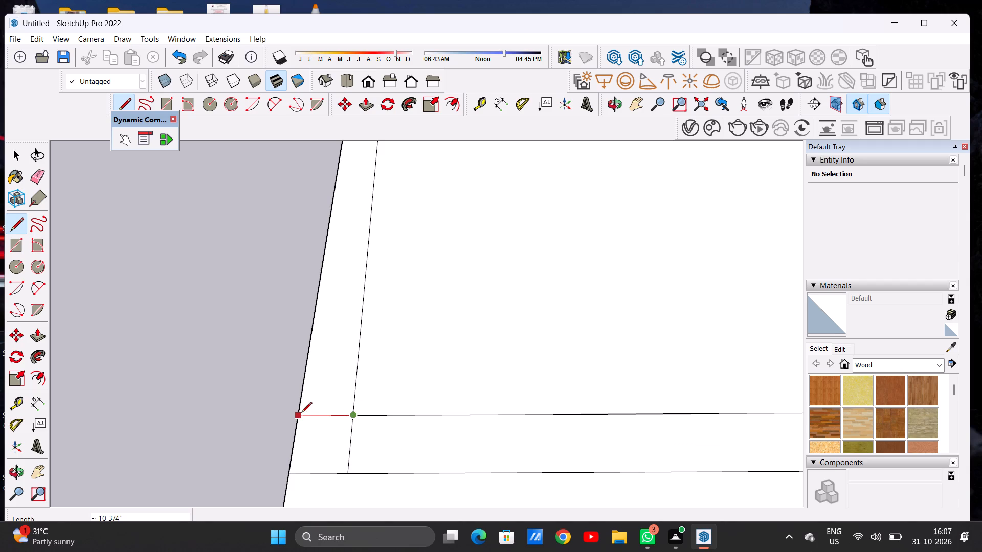
key("space")
Measure the height of the lower balcony's corner post from its base to its top.
scroll(411, 428, "down", 19)
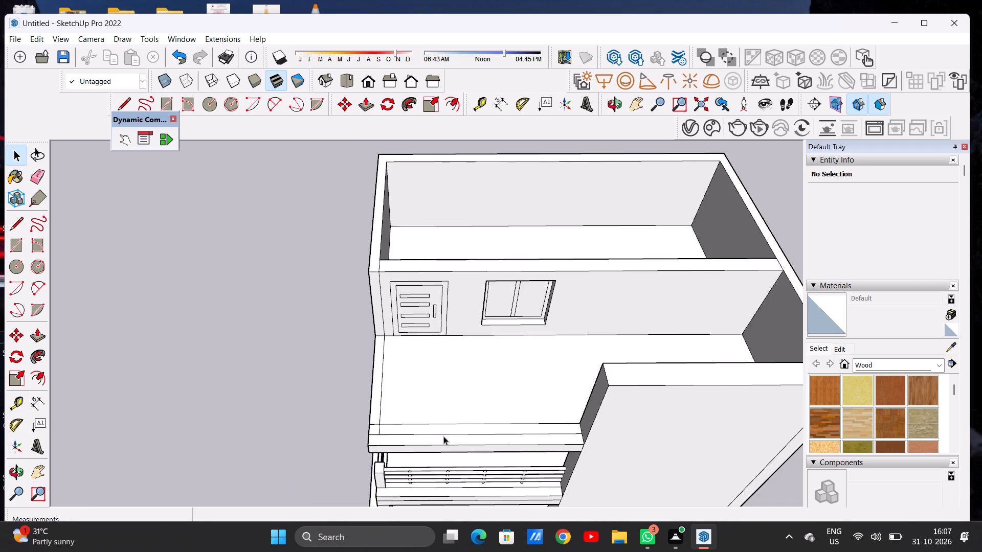
middle_click_drag(443, 436, 442, 389)
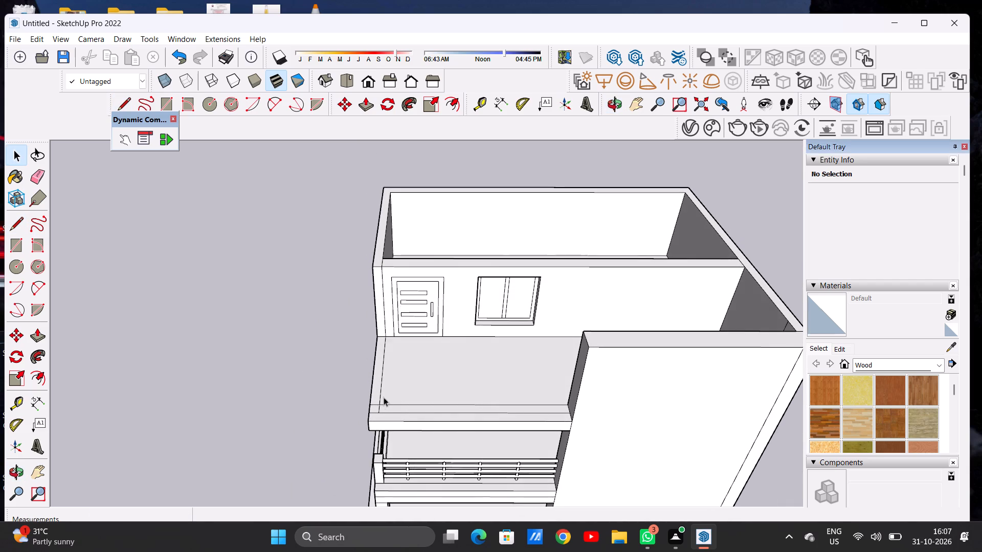
scroll(380, 404, "up", 5)
scroll(399, 447, "down", 14)
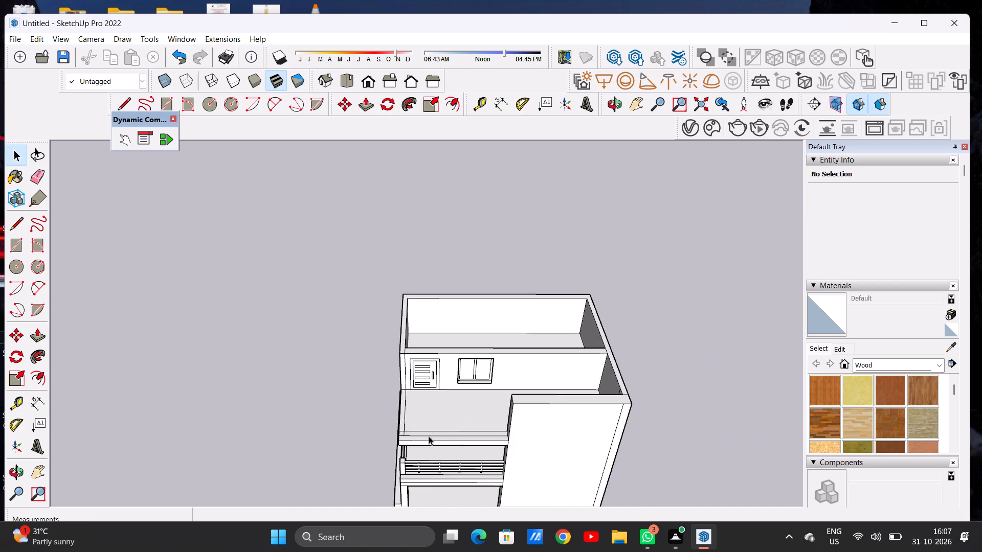
middle_click_drag(422, 481, 422, 384)
scroll(417, 386, "down", 10)
middle_click_drag(411, 428, 409, 383)
scroll(424, 414, "up", 15)
scroll(381, 424, "down", 1)
scroll(381, 424, "up", 5)
middle_click_drag(367, 427, 385, 423)
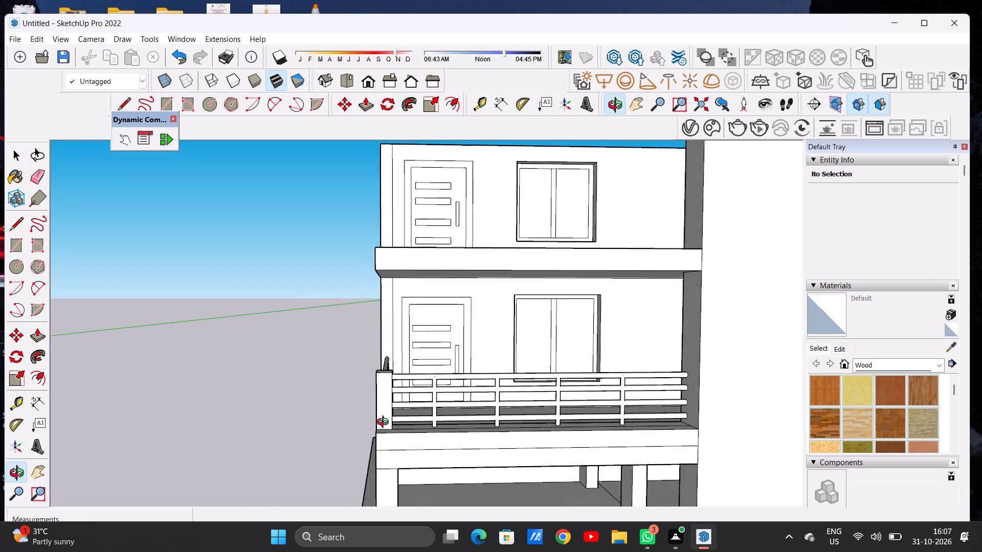
middle_click_drag(385, 423, 387, 423)
scroll(387, 423, "up", 8)
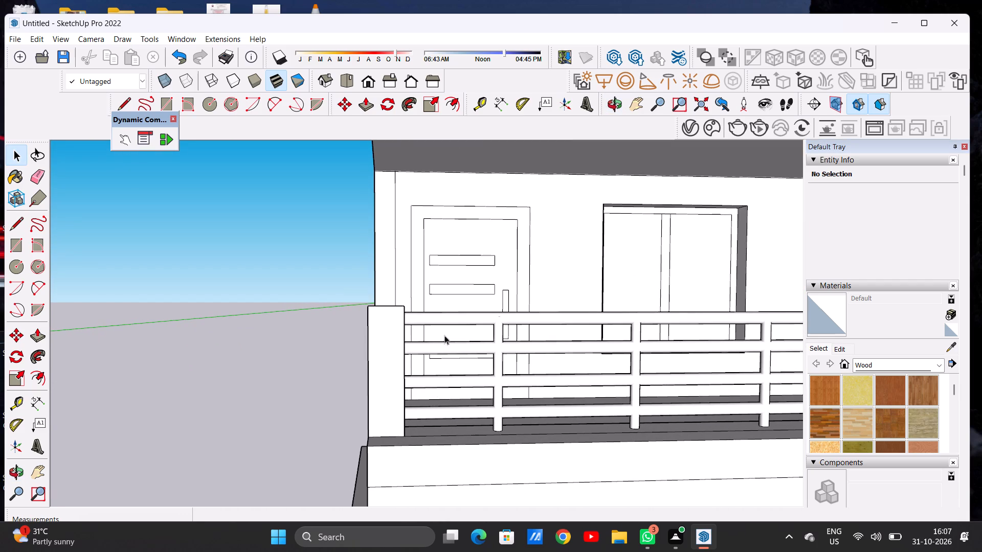
left_click(500, 101)
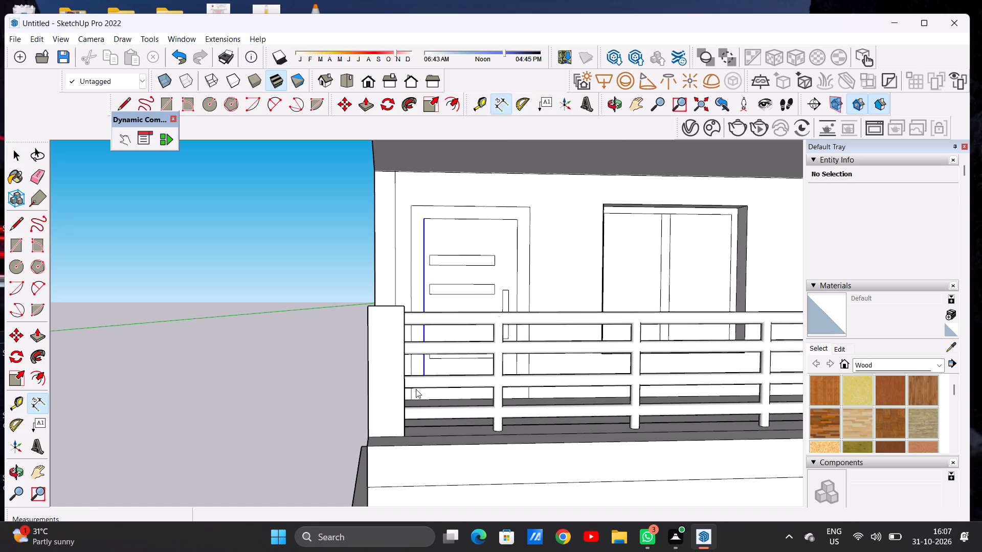
left_click(371, 437)
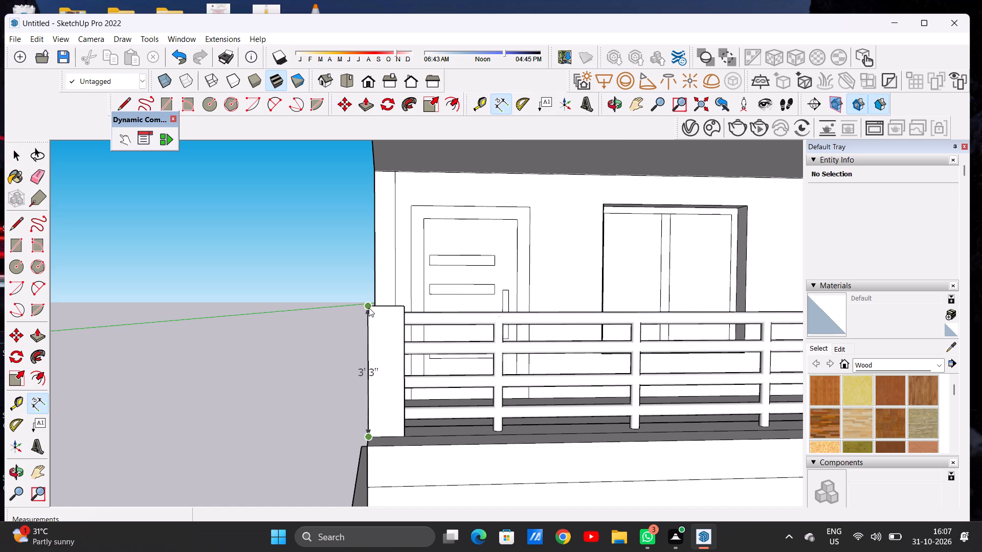
key("space")
Push/Pull the small corner face on the upper balcony slab up 3'3" to form a corner post.
scroll(380, 360, "down", 6)
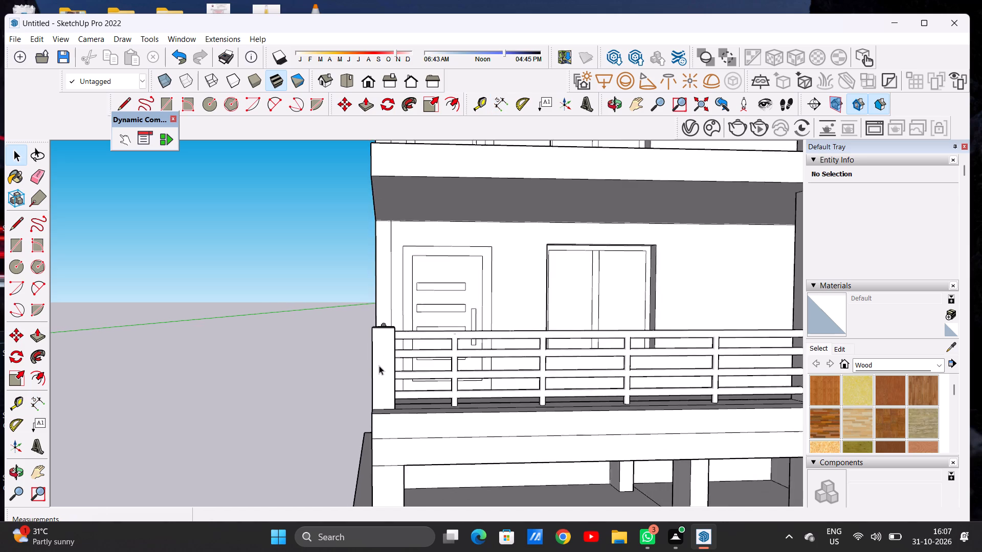
scroll(374, 356, "down", 6)
middle_click_drag(484, 304, 481, 342)
scroll(460, 344, "down", 4)
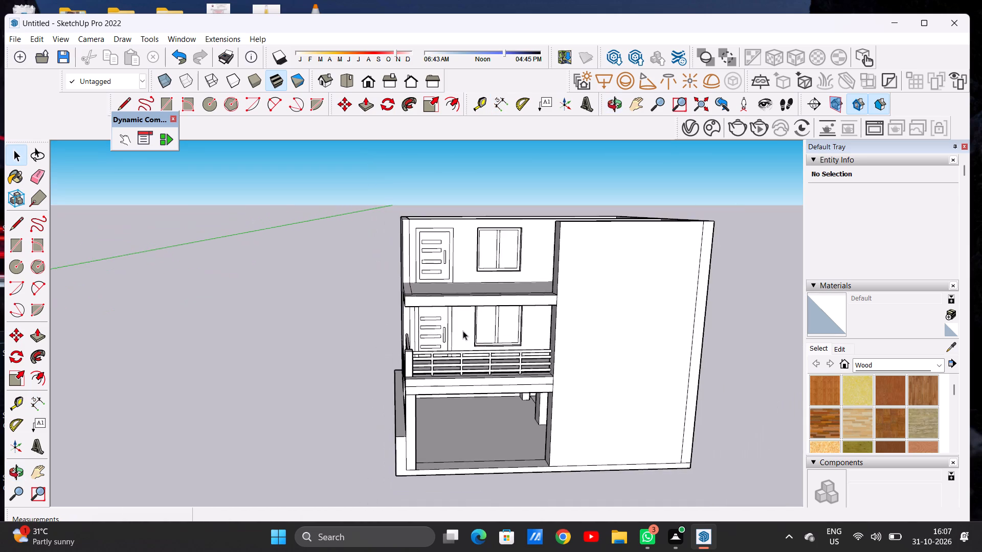
middle_click_drag(462, 331, 448, 387)
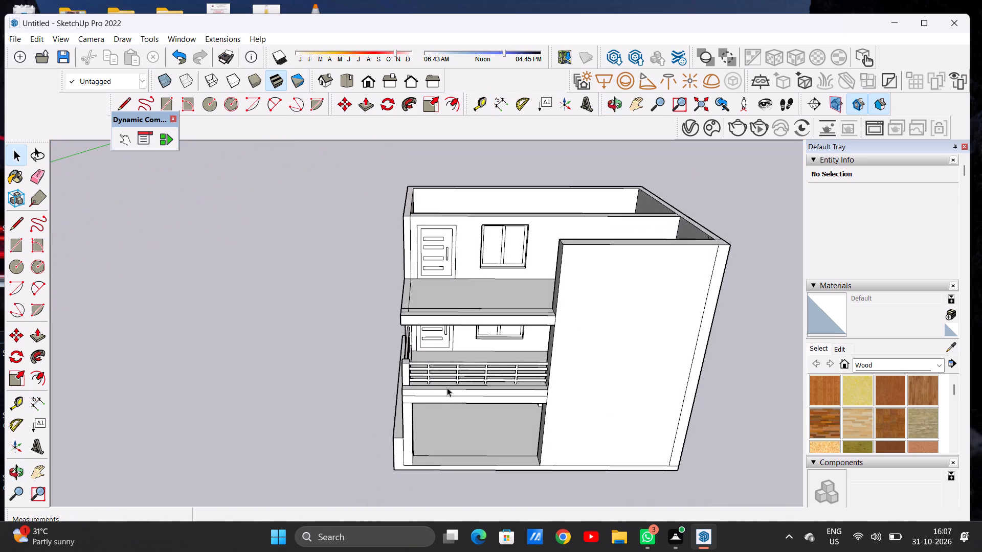
scroll(404, 293, "up", 7)
scroll(403, 317, "down", 2)
scroll(403, 317, "up", 7)
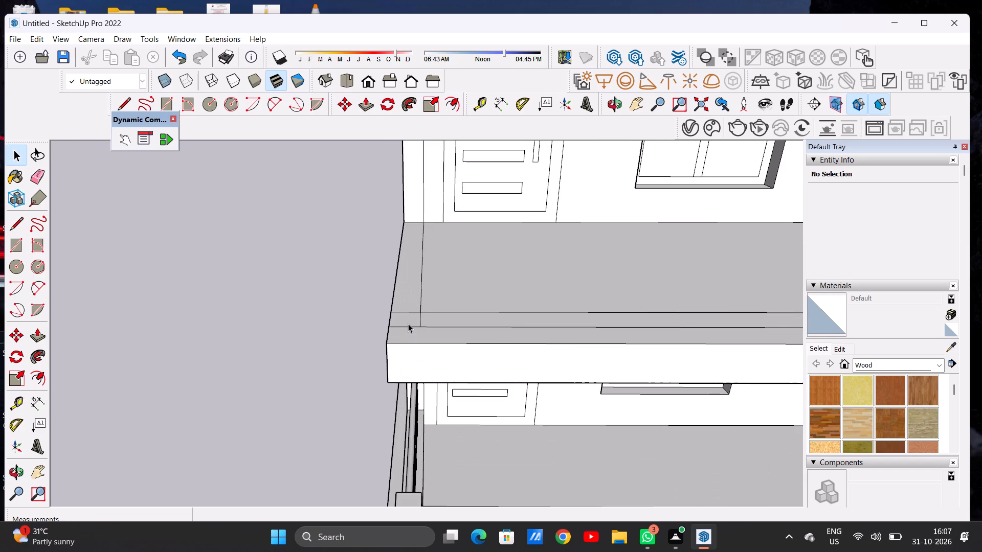
key("p")
scroll(408, 324, "up", 5)
scroll(408, 323, "down", 1)
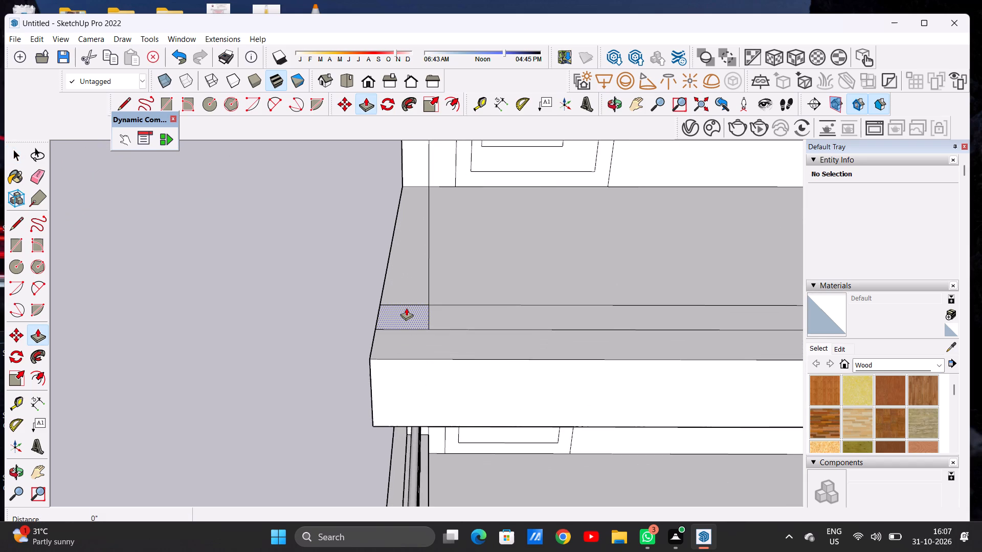
left_click(406, 313)
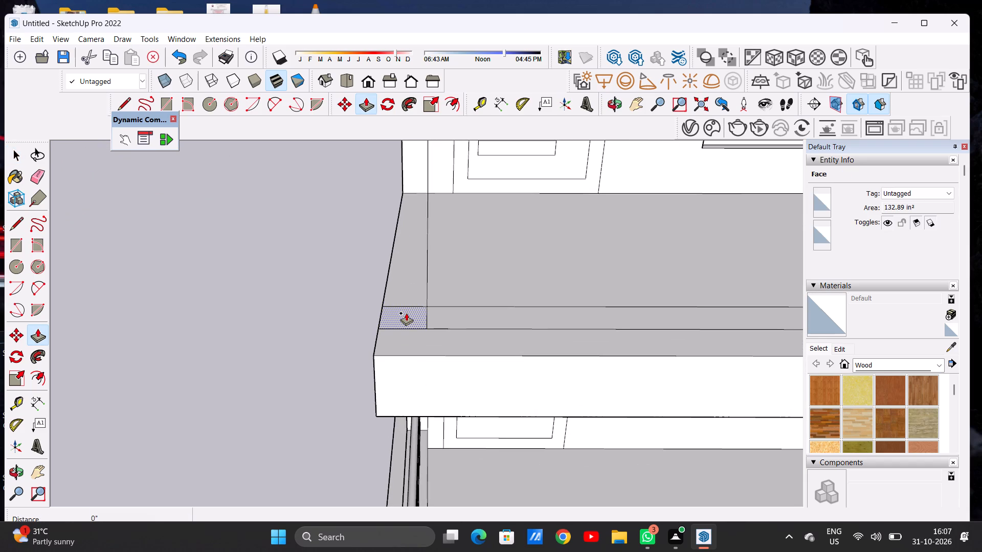
scroll(411, 244, "down", 8)
middle_click_drag(413, 224, 415, 197)
scroll(415, 197, "up", 3)
key("3")
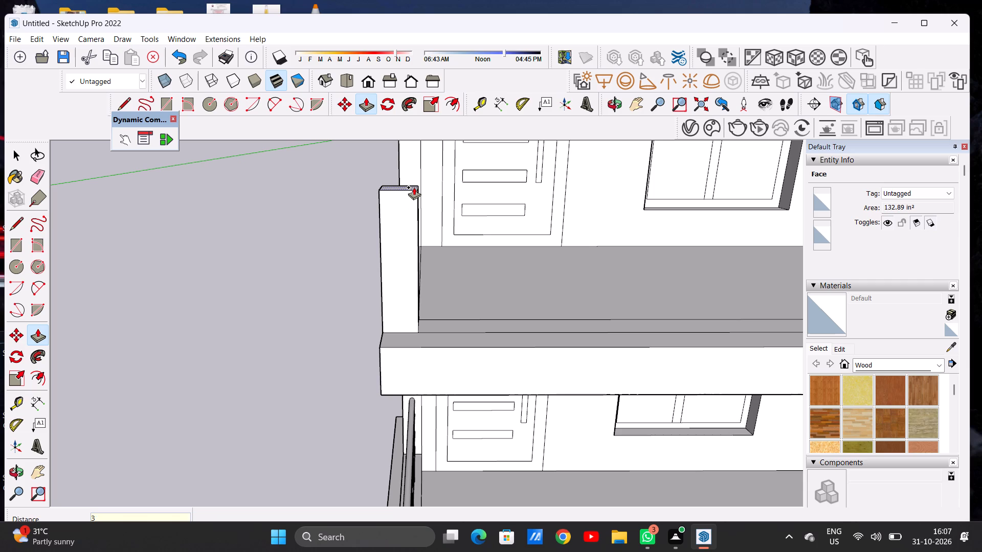
key("apostrophe")
key("3")
key("shift+quotedbl")
key("Return")
key("space")
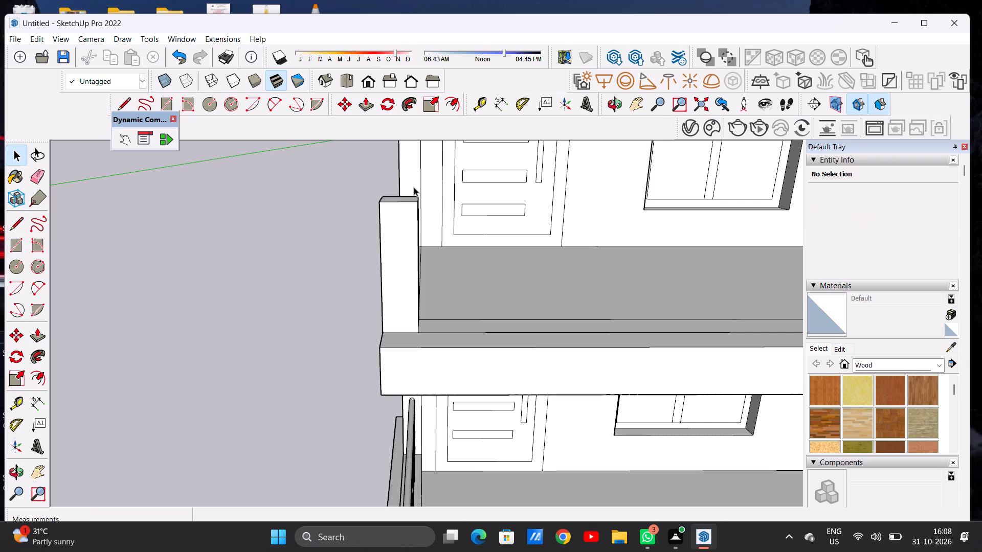
key("space")
Examine the upper balcony's corner post and slab edge alongside the railed balcony below.
scroll(441, 251, "down", 18)
scroll(456, 285, "down", 7)
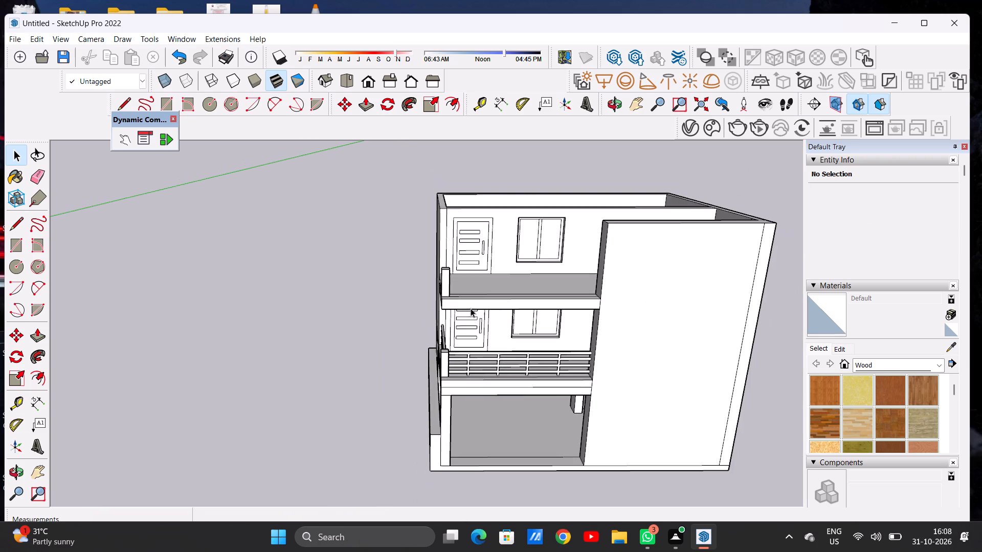
middle_click_drag(481, 313, 475, 282)
scroll(517, 276, "up", 7)
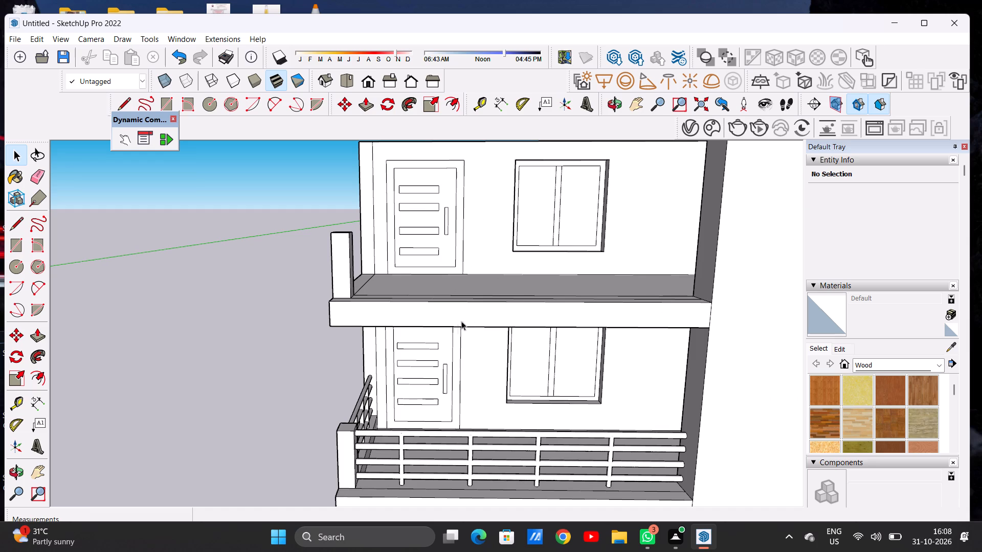
scroll(456, 328, "down", 20)
scroll(456, 328, "down", 3)
scroll(427, 330, "up", 1)
scroll(427, 330, "down", 7)
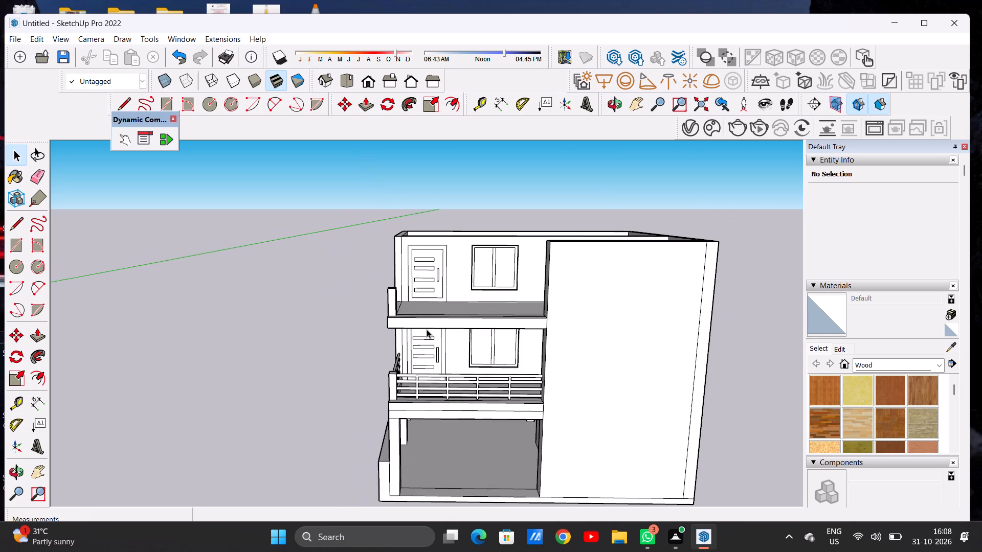
scroll(420, 312, "up", 14)
middle_click_drag(405, 310, 285, 321)
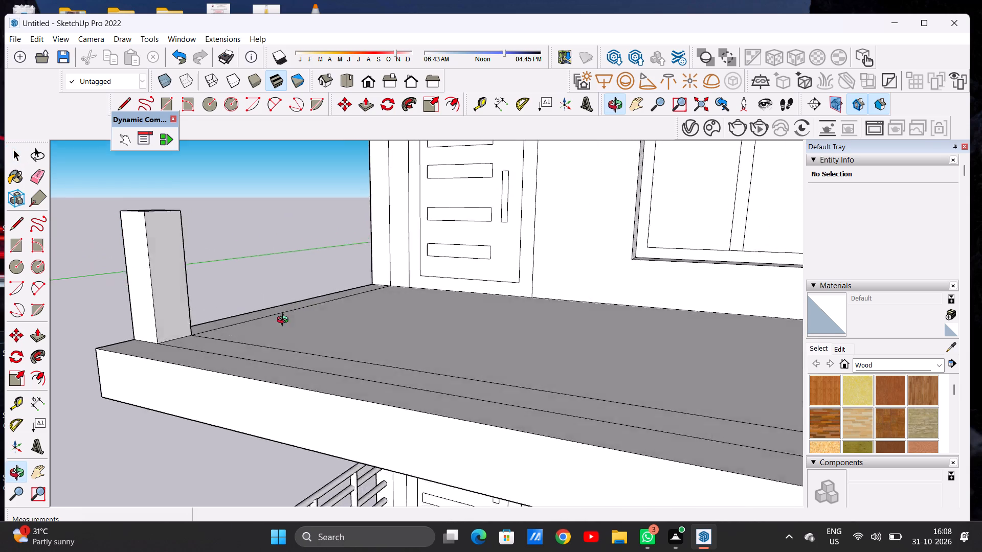
middle_click_drag(285, 321, 288, 347)
scroll(343, 352, "down", 10)
middle_click_drag(348, 357, 442, 353)
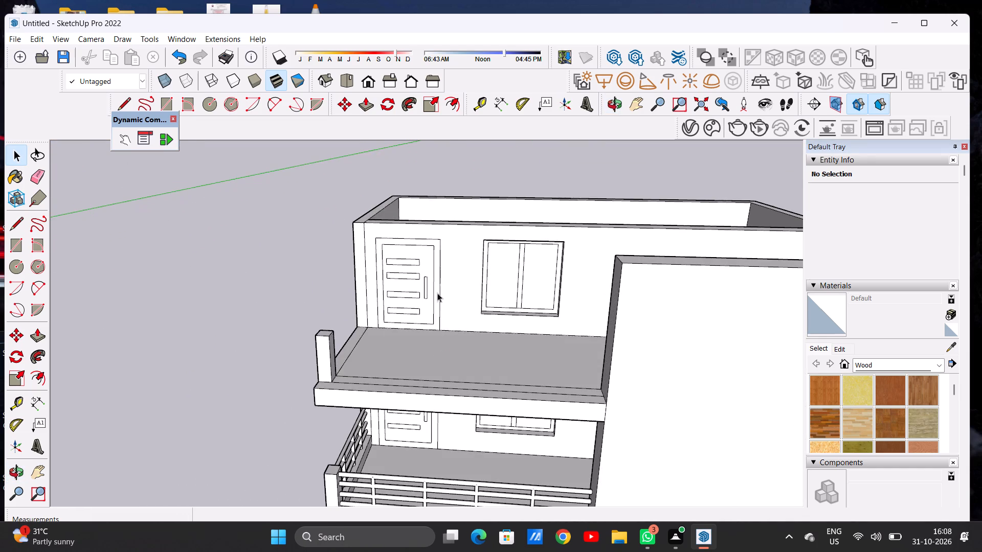
scroll(434, 274, "down", 7)
middle_click_drag(426, 300, 454, 367)
scroll(446, 349, "up", 7)
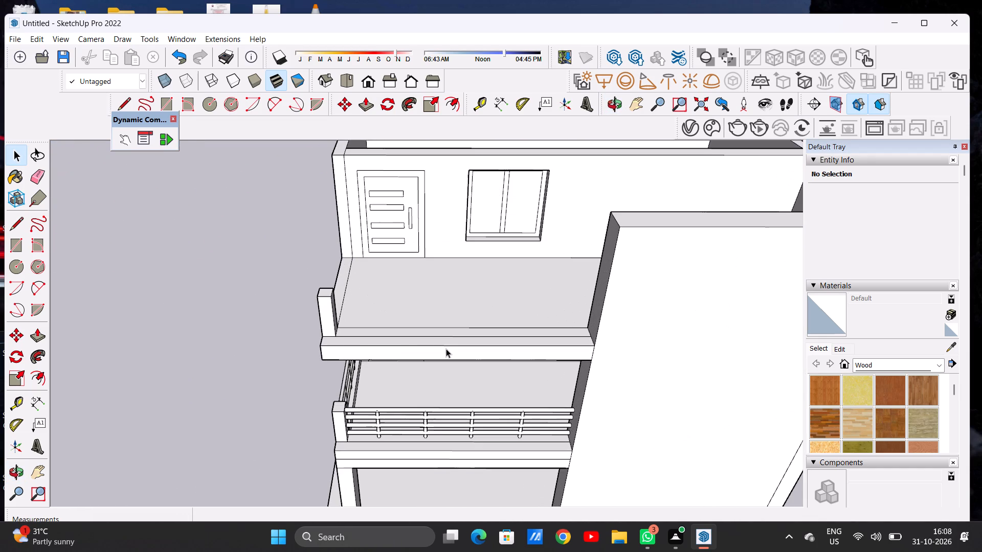
Draw a circle of about 2 3/16" radius on the upper balcony's front edge strip, a short distance from the corner post.
scroll(369, 289, "down", 4)
middle_click_drag(393, 309, 398, 319)
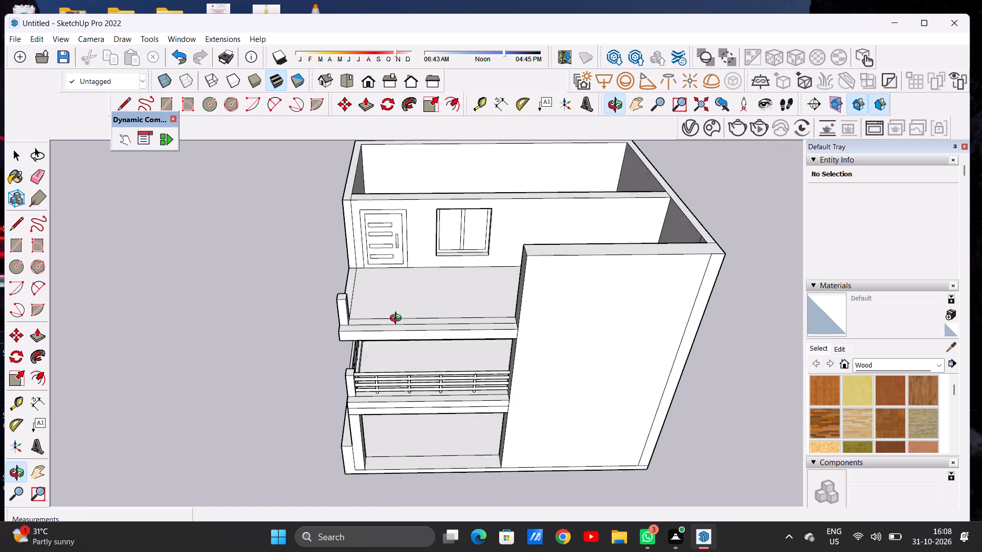
middle_click_drag(398, 319, 393, 361)
scroll(375, 343, "up", 1)
scroll(375, 343, "down", 1)
scroll(375, 343, "up", 7)
scroll(371, 342, "down", 1)
scroll(371, 342, "up", 1)
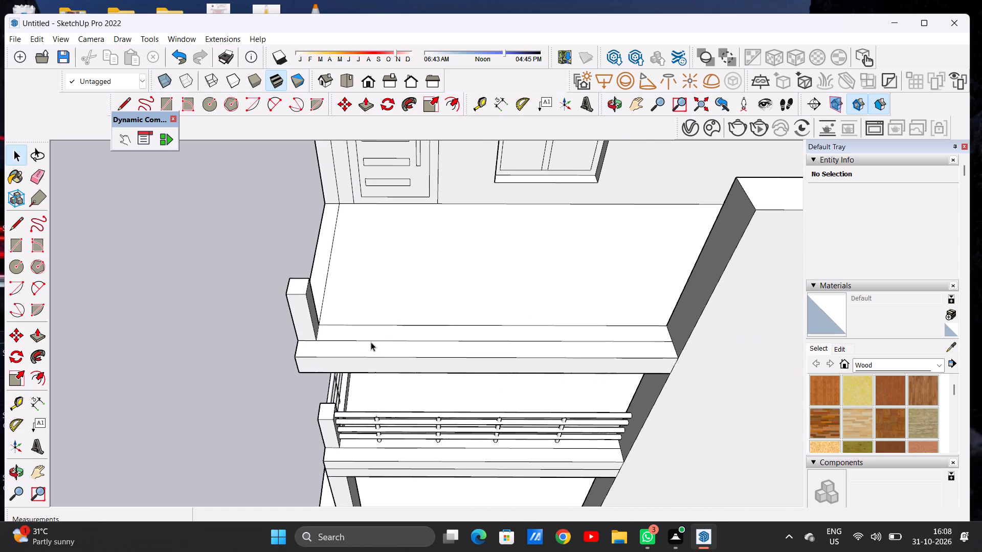
key("c")
scroll(370, 340, "up", 7)
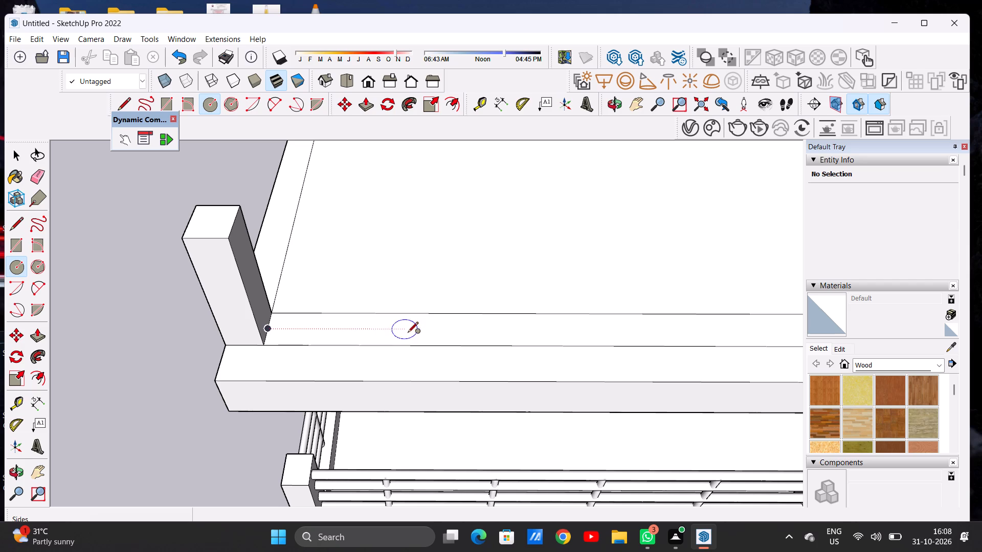
left_click(441, 331)
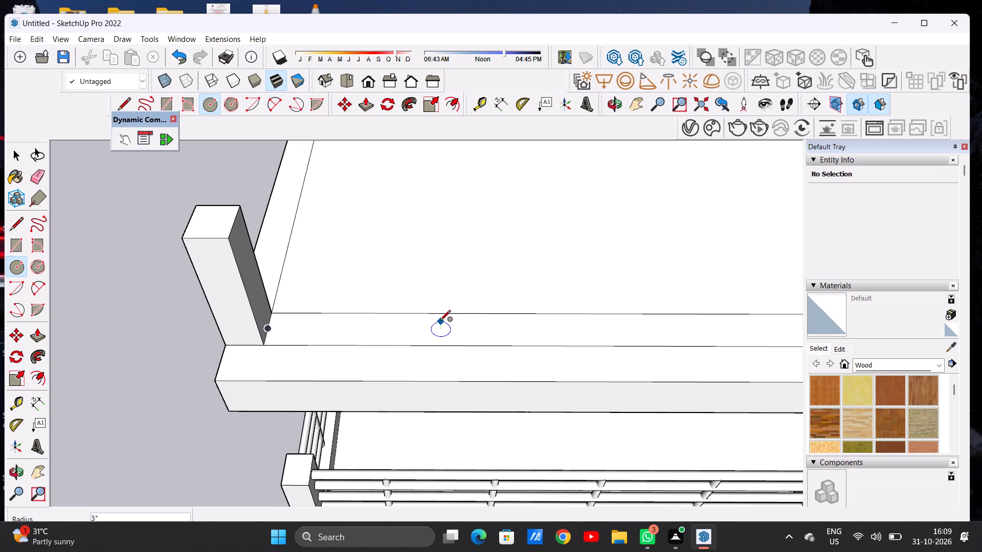
scroll(439, 322, "up", 6)
left_click(440, 325)
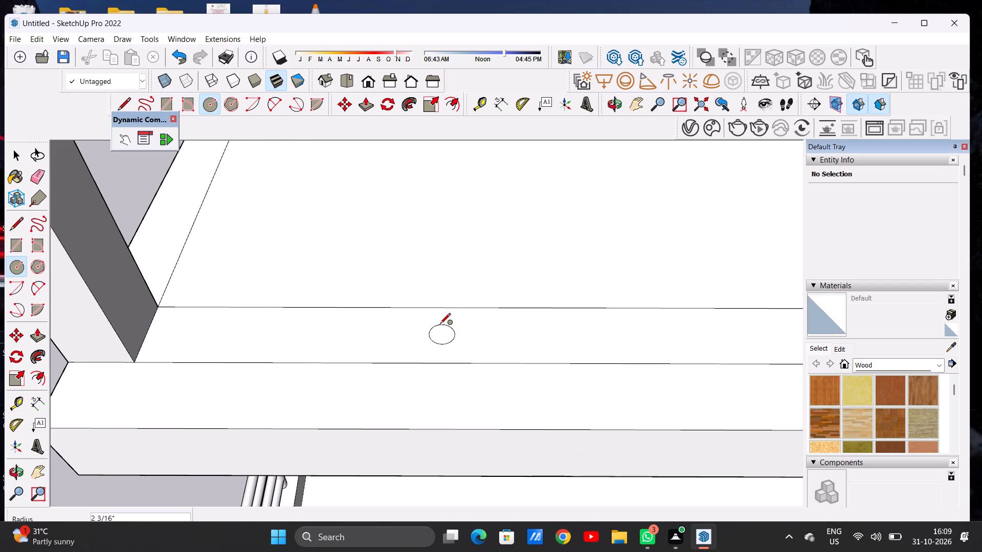
key("space")
scroll(391, 332, "down", 14)
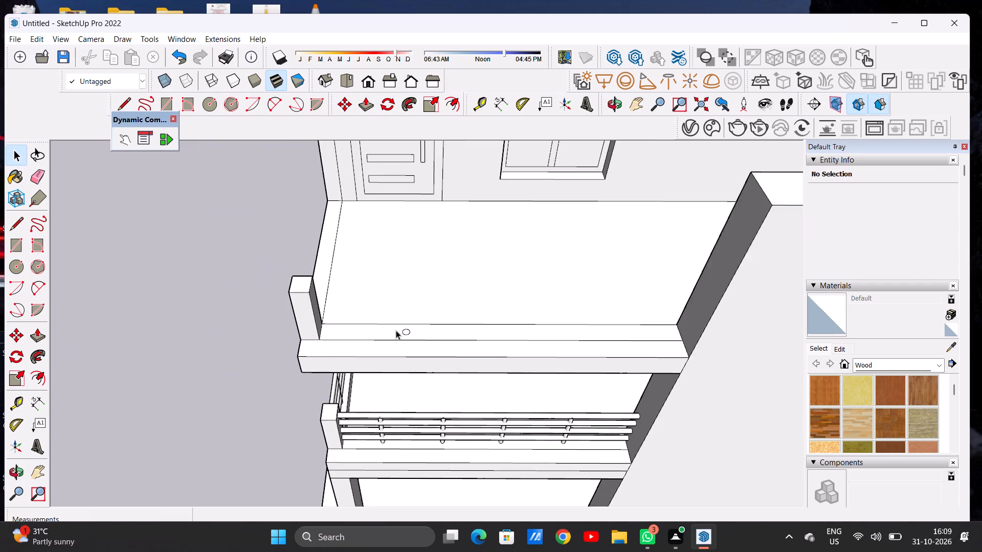
Copy the baluster circle twice along the upper balcony's front edge strip, spacing the copies about 4'9" and 5'2" apart.
scroll(431, 332, "up", 3)
scroll(425, 335, "down", 1)
scroll(424, 335, "up", 3)
double_click(393, 331)
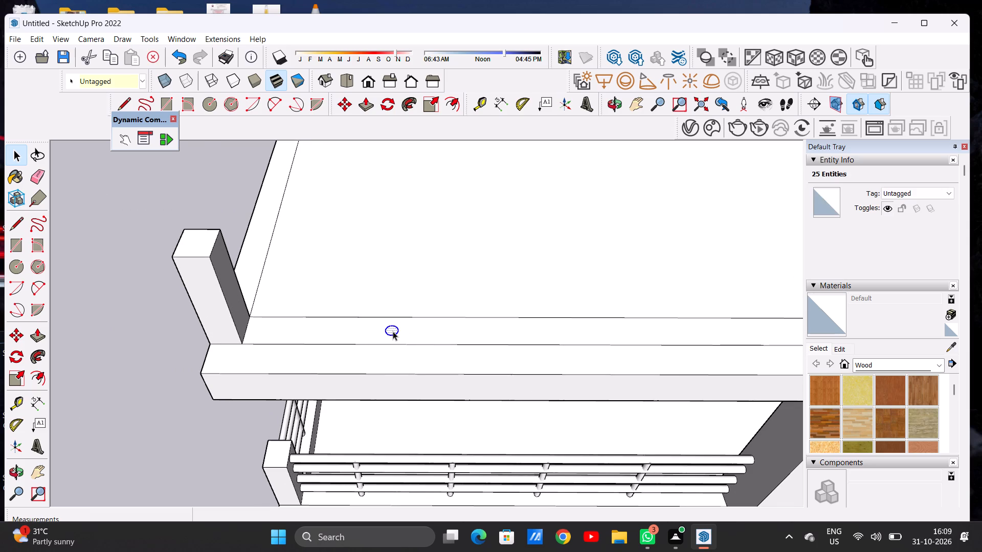
key("m")
scroll(426, 334, "up", 7)
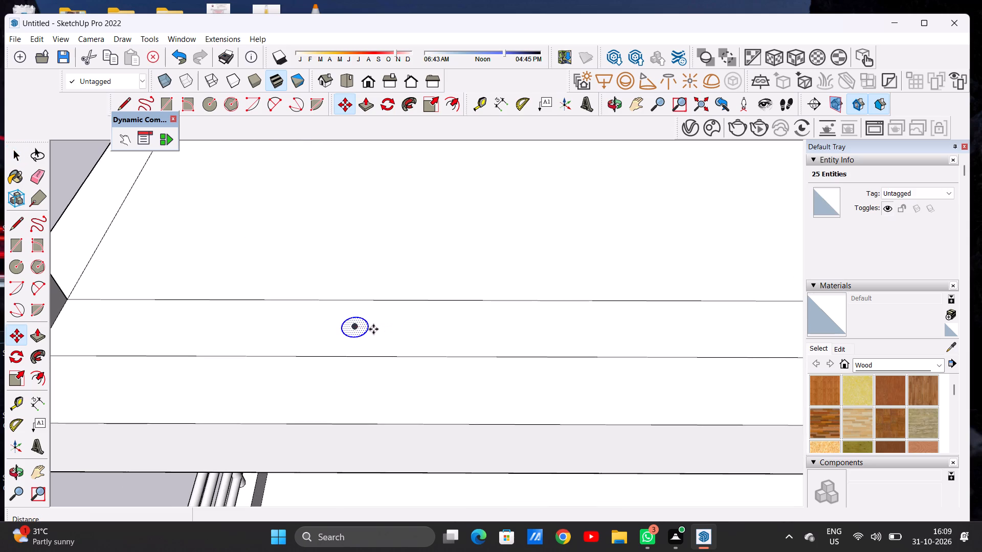
left_click(366, 328)
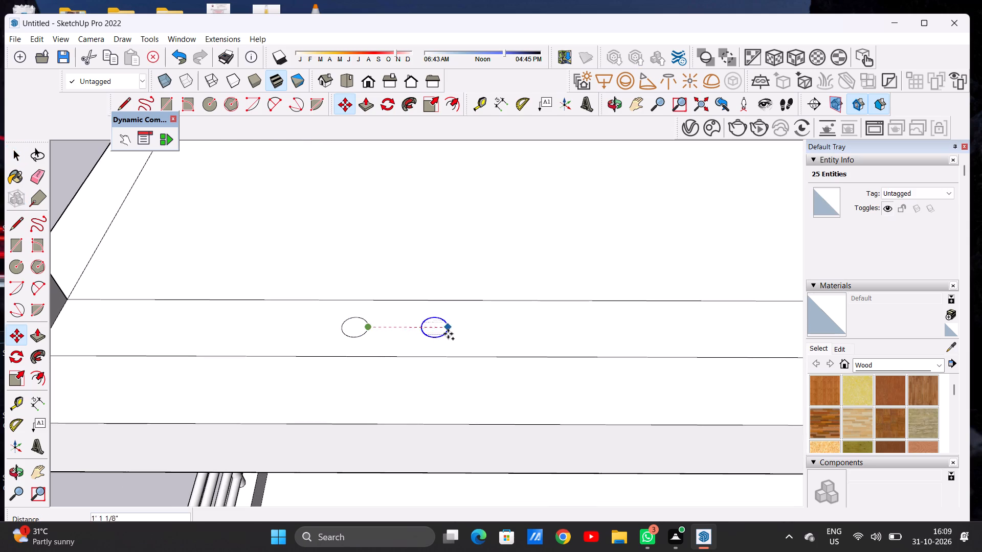
scroll(405, 328, "down", 11)
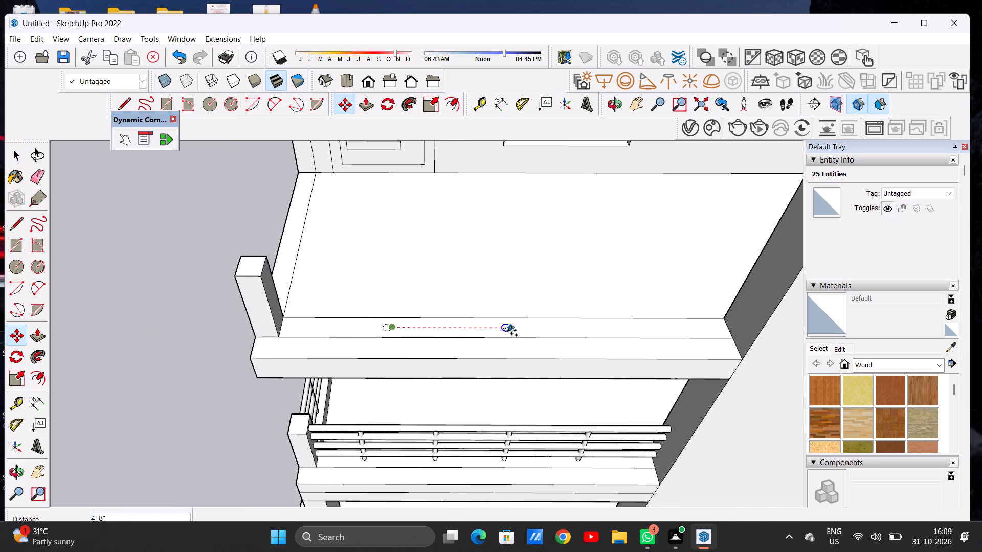
left_click(515, 330)
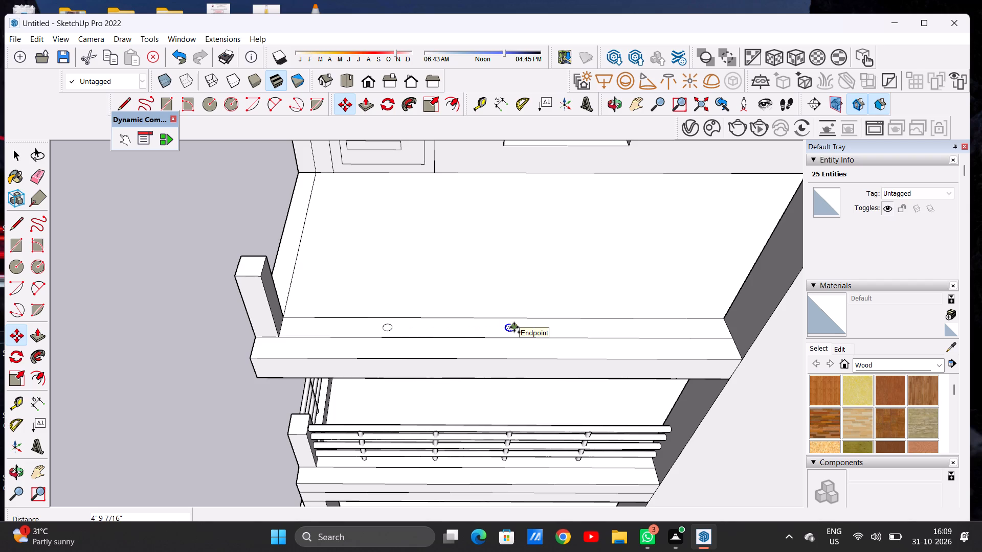
left_click(514, 327)
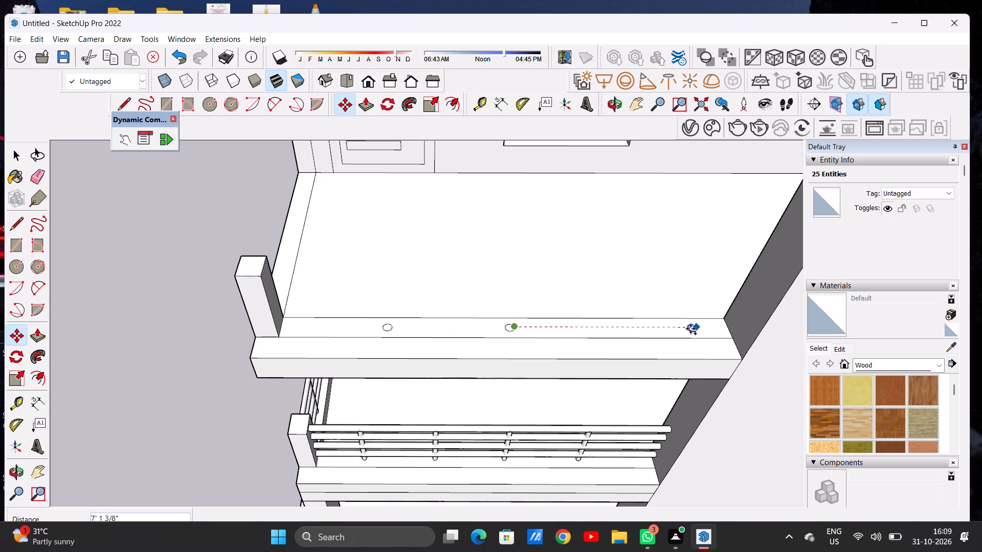
left_click(646, 331)
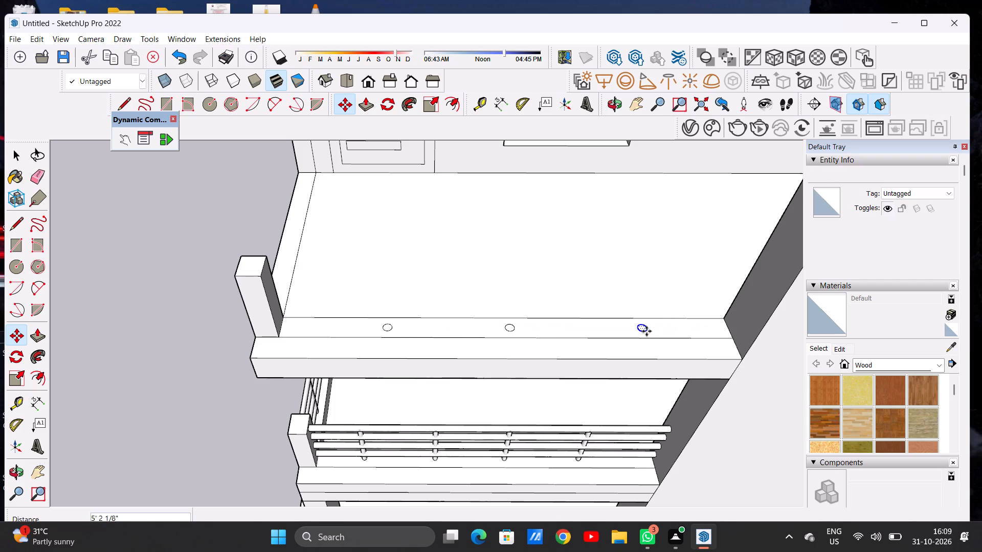
Copy the last circle onto the upper balcony's side edge strip, near the door wall and about 16'4" away.
left_click(646, 331)
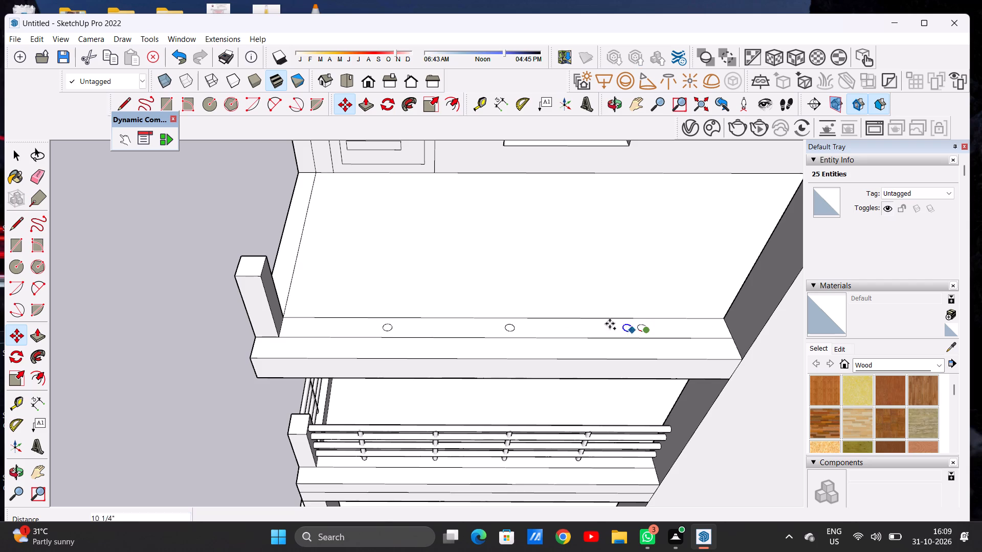
scroll(290, 285, "up", 6)
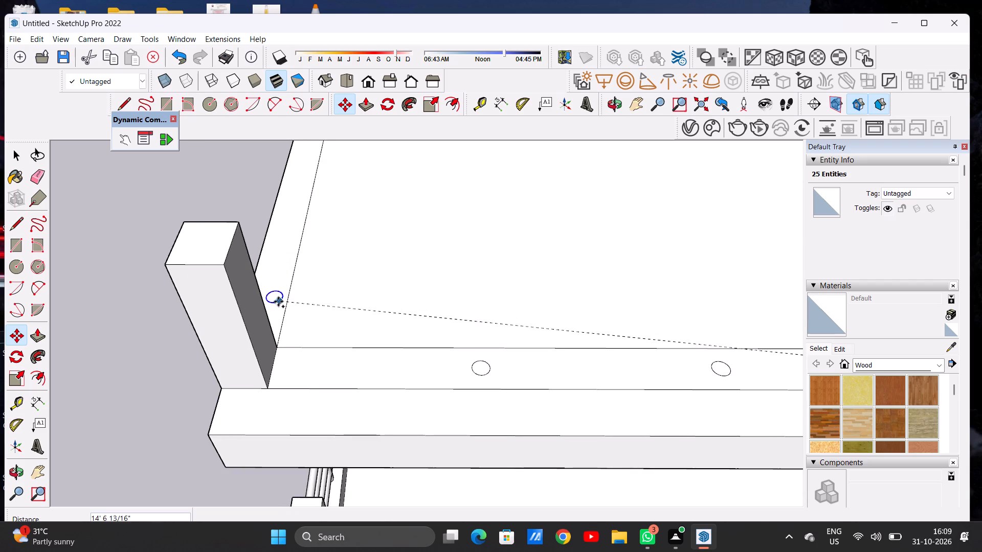
scroll(324, 291, "down", 8)
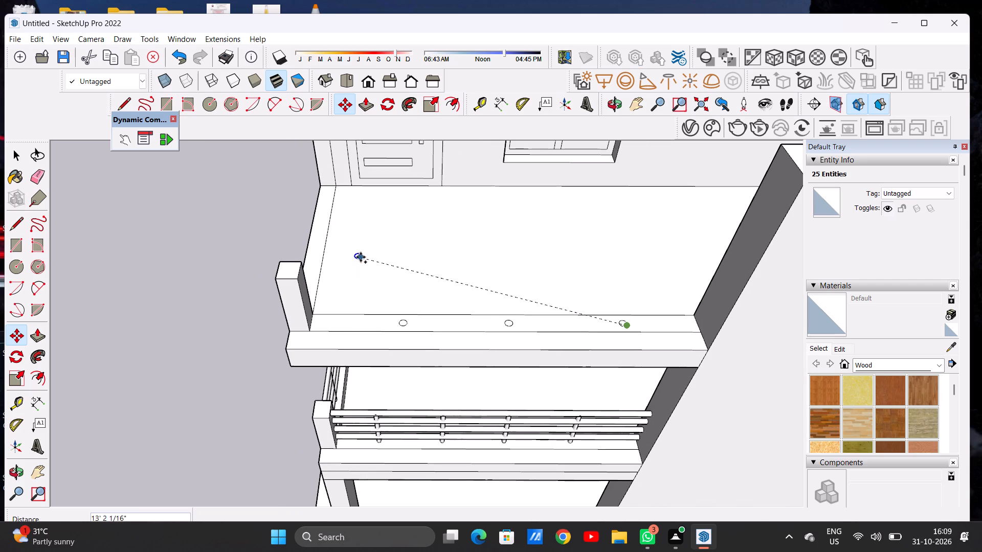
scroll(310, 232, "up", 1)
scroll(310, 232, "down", 1)
scroll(310, 232, "up", 6)
scroll(330, 216, "down", 1)
scroll(330, 216, "up", 3)
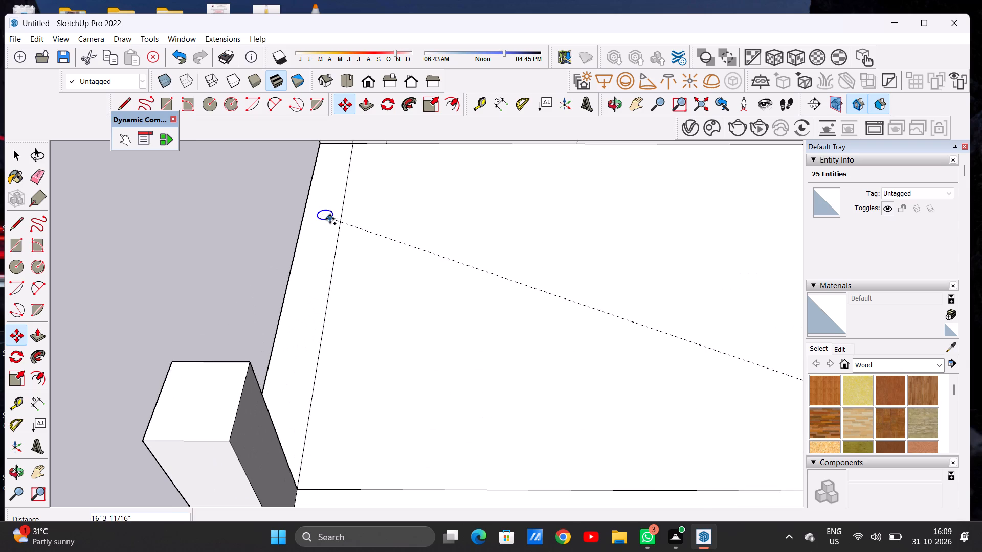
left_click(330, 218)
key("space")
Move the circle on the side edge strip about 9" closer to the house wall.
scroll(340, 276, "down", 8)
scroll(344, 258, "up", 1)
scroll(344, 258, "down", 2)
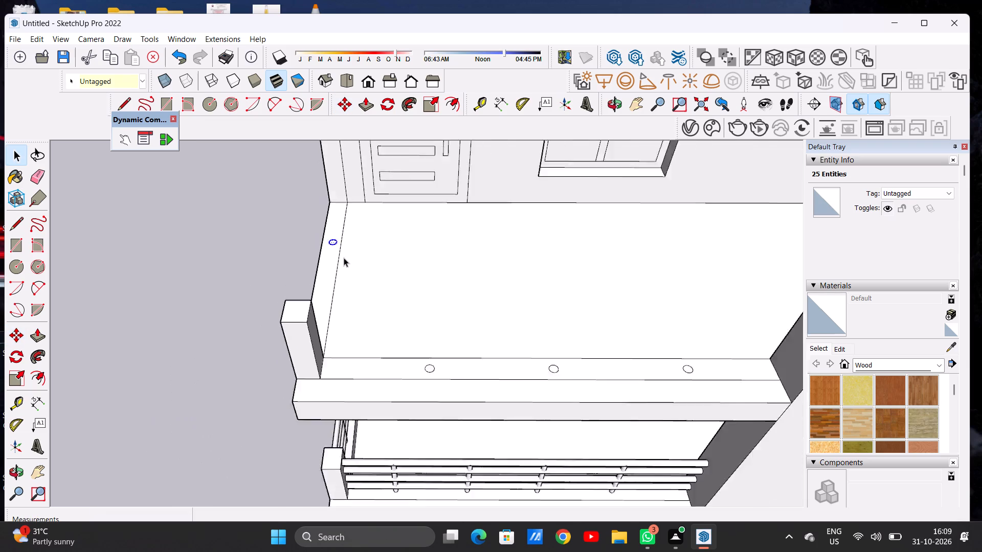
scroll(344, 258, "down", 5)
scroll(343, 267, "up", 1)
scroll(340, 269, "down", 2)
middle_click_drag(321, 287, 528, 267)
middle_click_drag(376, 304, 510, 274)
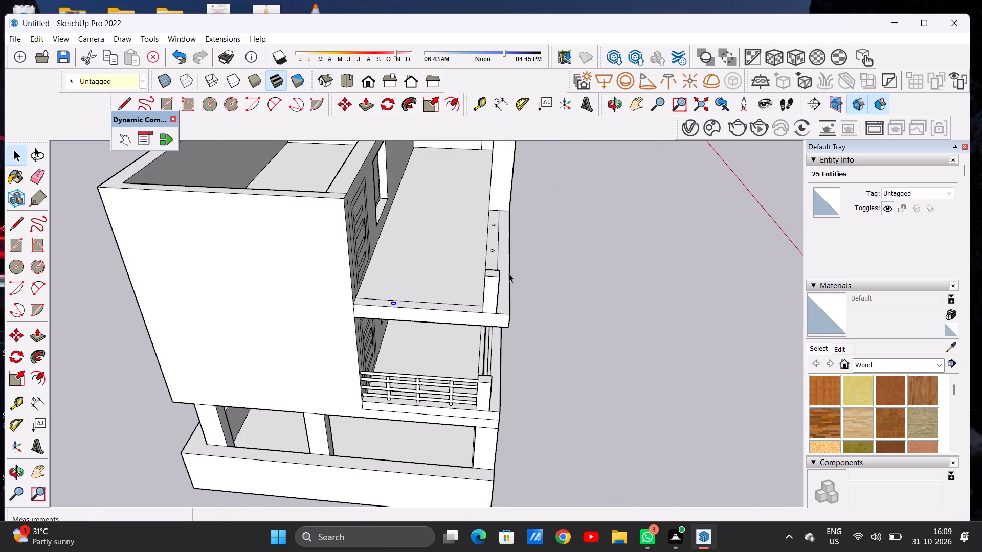
scroll(394, 261, "down", 5)
middle_click_drag(385, 287, 429, 317)
scroll(397, 309, "up", 7)
scroll(402, 303, "down", 1)
scroll(402, 303, "up", 2)
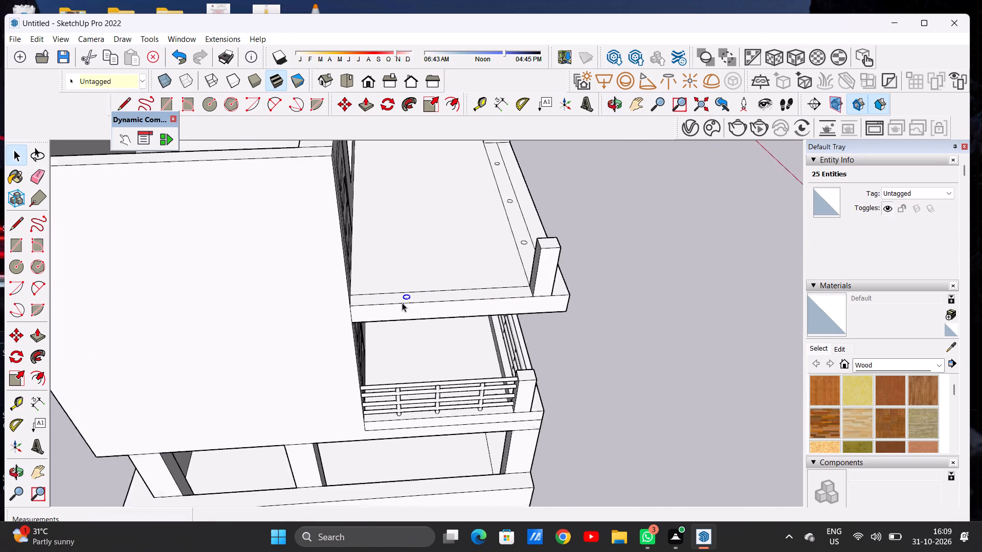
scroll(402, 303, "up", 10)
scroll(406, 278, "down", 6)
left_click(674, 408)
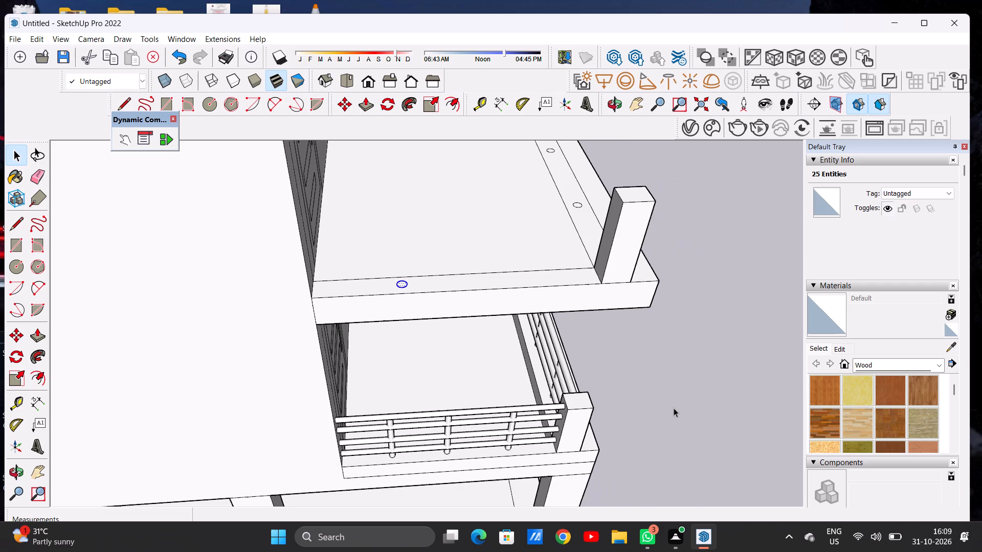
middle_click_drag(402, 279, 394, 319)
scroll(403, 319, "up", 11)
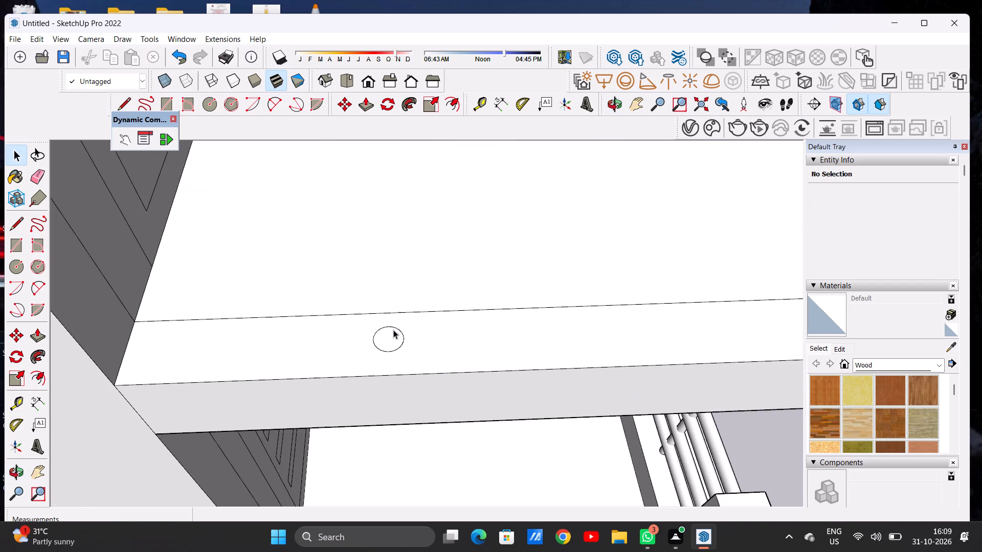
double_click(394, 339)
scroll(358, 327, "down", 8)
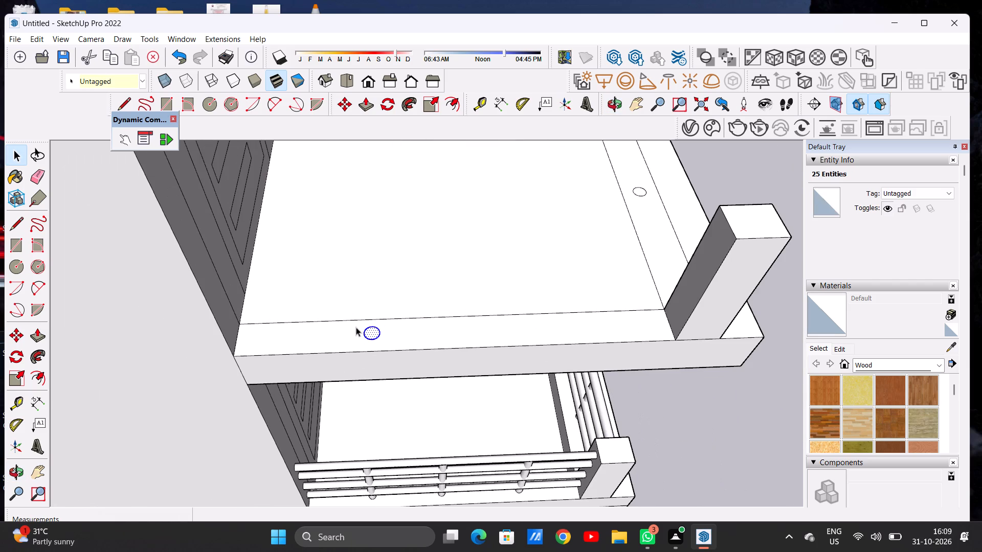
key("m")
scroll(380, 342, "up", 5)
left_click(357, 332)
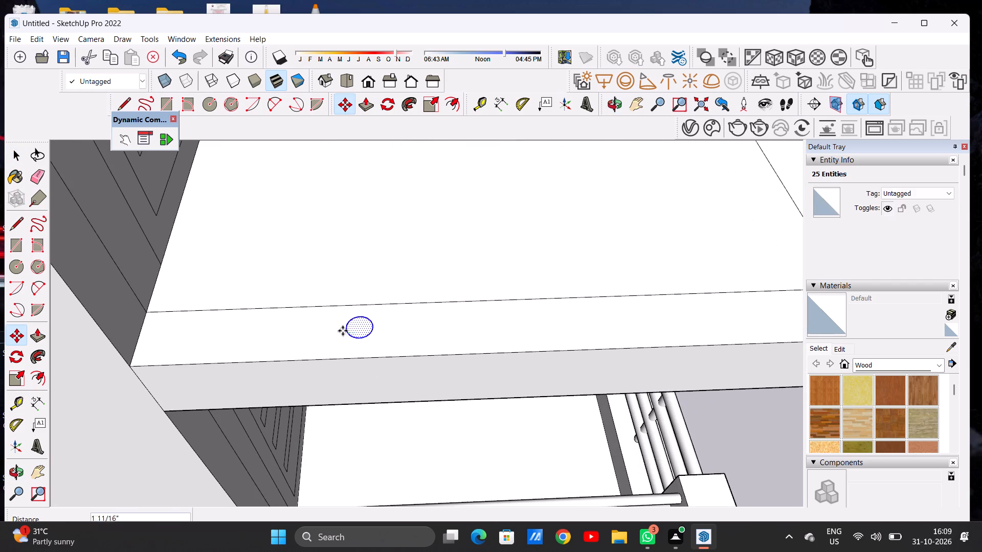
left_click(300, 332)
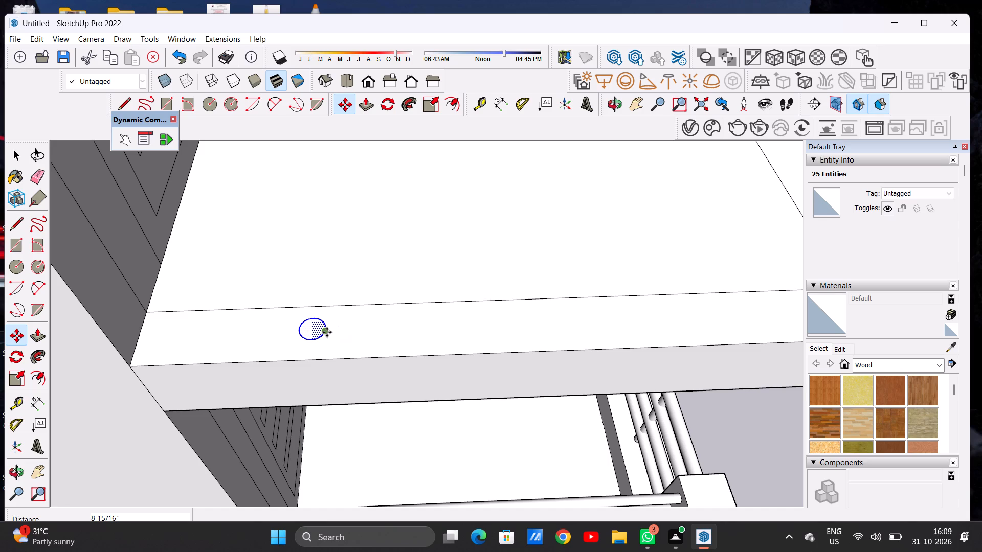
Copy the side strip's circle about 5'9" toward the corner post, and place another copy roughly midway between the two.
left_click(327, 332)
scroll(368, 331, "down", 6)
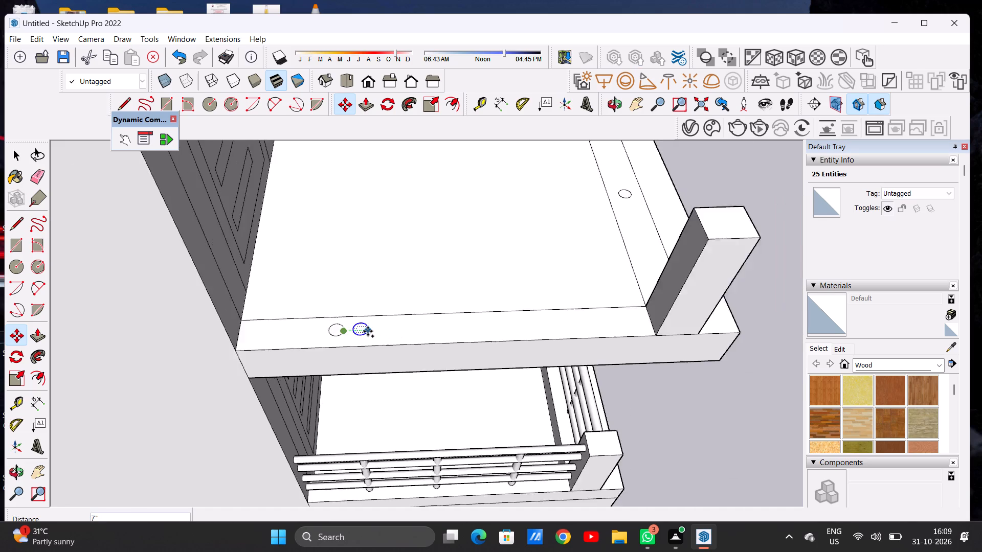
scroll(368, 331, "down", 4)
scroll(487, 331, "up", 4)
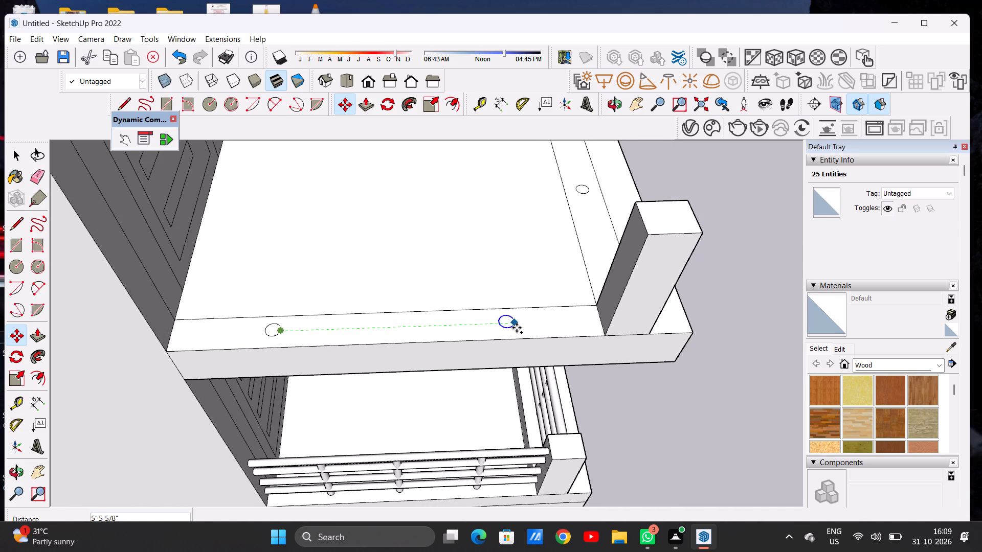
left_click(526, 327)
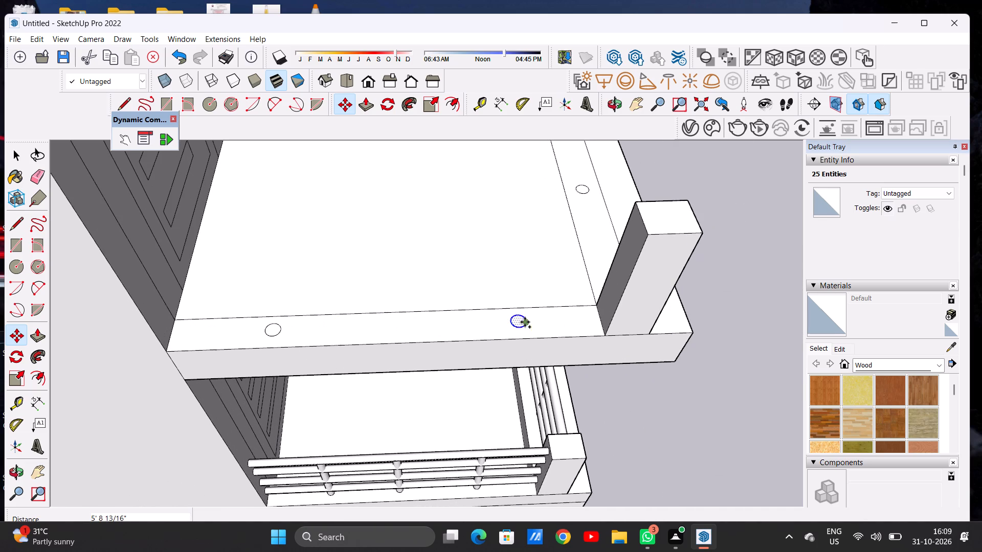
left_click(525, 322)
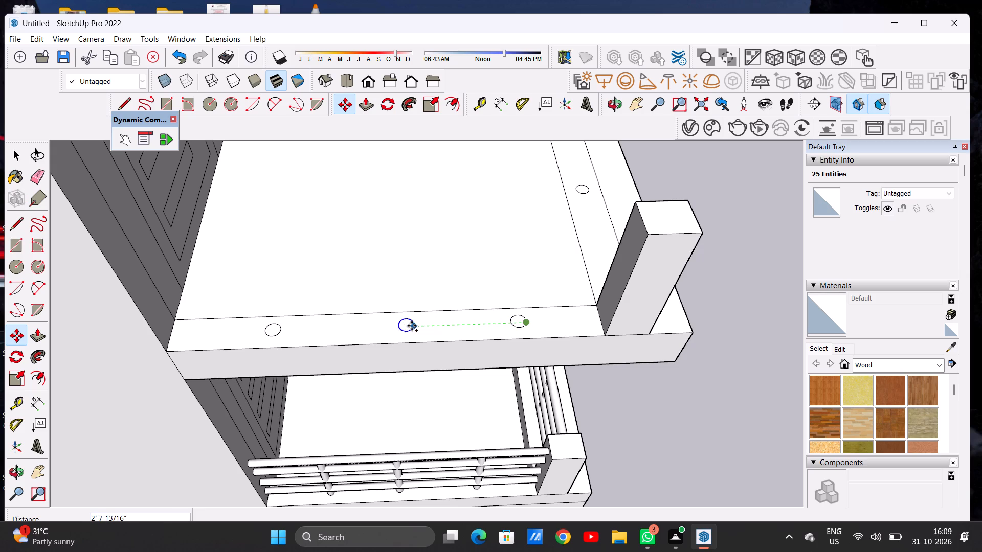
left_click(406, 326)
key("space")
scroll(413, 356, "down", 7)
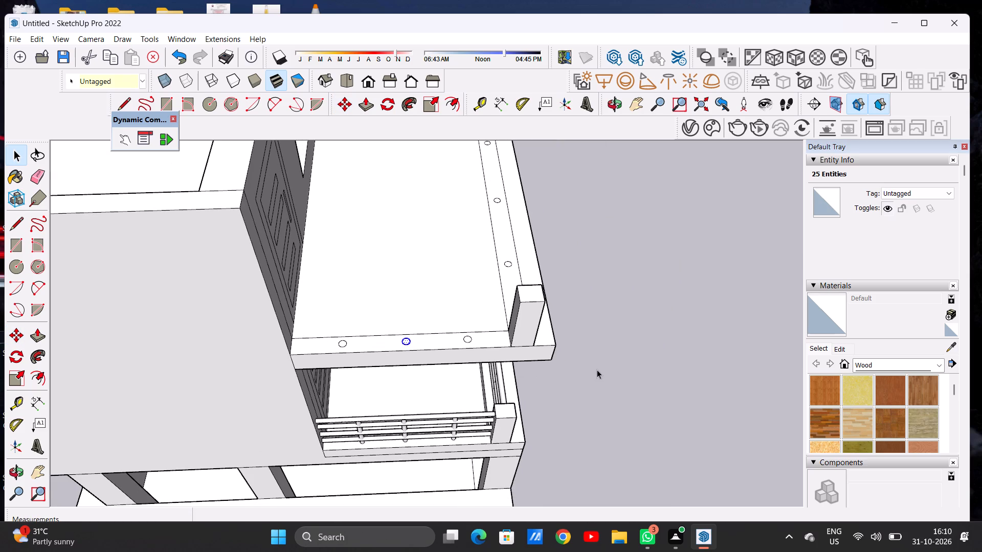
left_click(599, 370)
Examine the baluster circles and corner post on the upper balcony alongside the finished railing below.
scroll(497, 379, "down", 11)
middle_click_drag(562, 349, 542, 347)
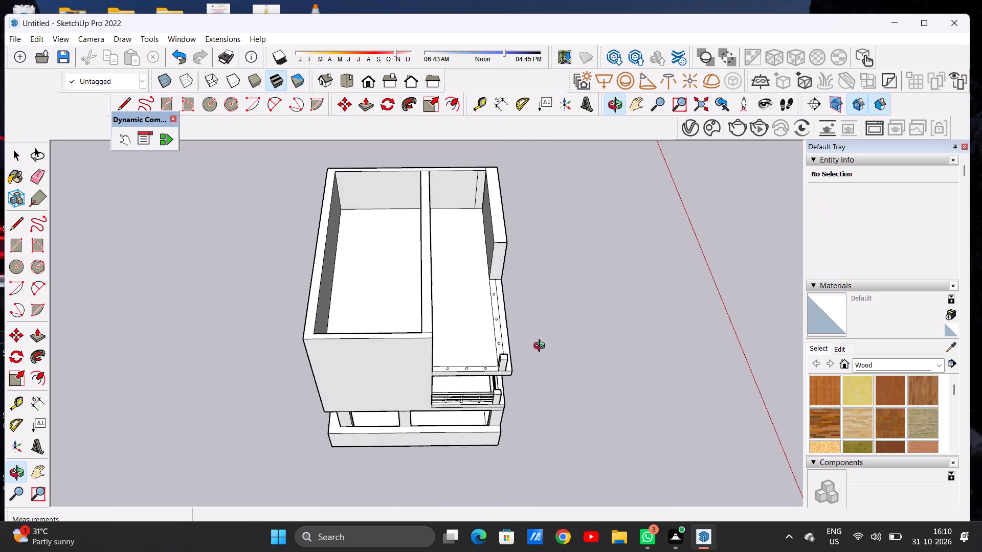
middle_click_drag(542, 347, 259, 321)
scroll(321, 363, "down", 4)
middle_click_drag(393, 371, 269, 328)
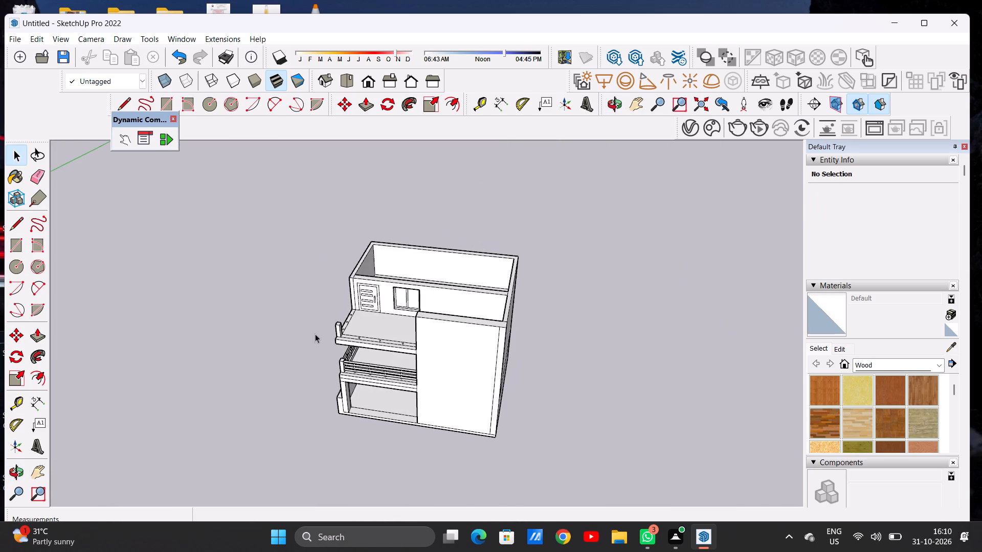
scroll(322, 335, "up", 14)
middle_click_drag(421, 358, 329, 301)
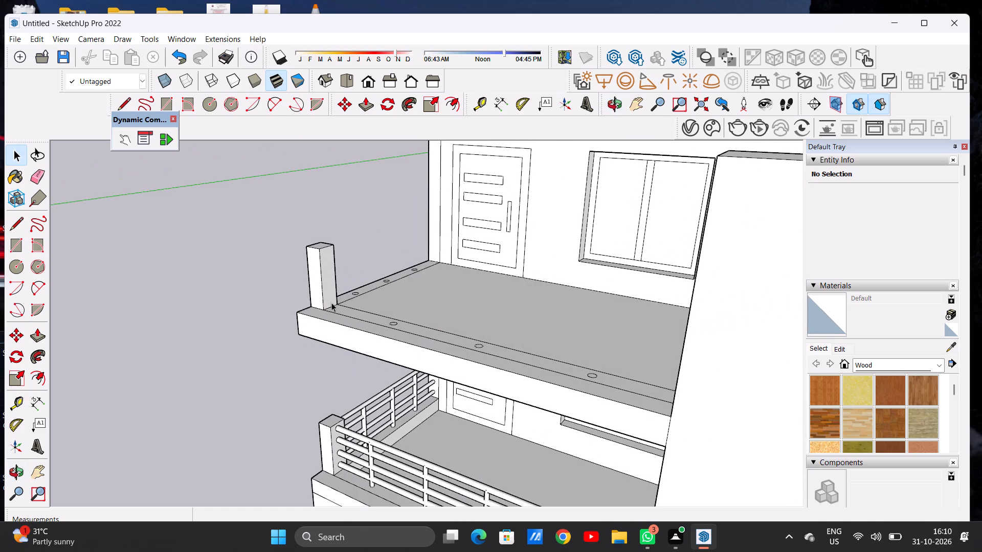
scroll(327, 295, "down", 7)
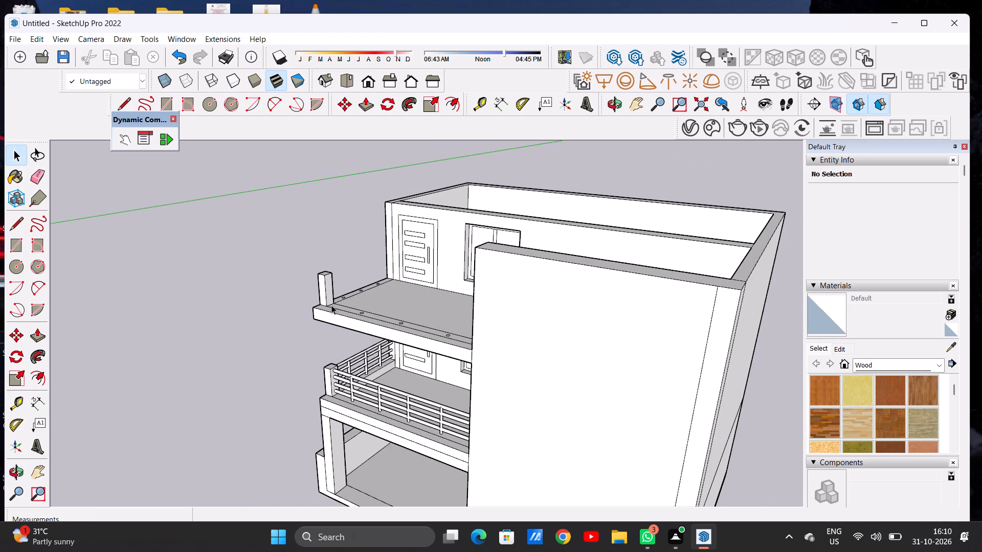
scroll(334, 263, "up", 5)
scroll(329, 301, "down", 4)
Draw a circle of about 1 9/16" radius near the top of the upper corner post's face toward the side strip's circles.
middle_click_drag(344, 343, 334, 336)
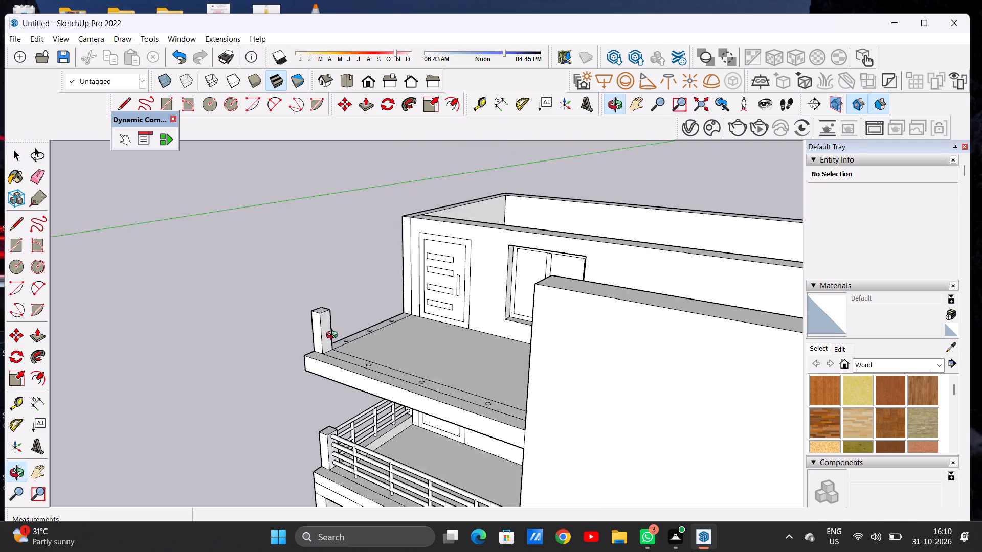
middle_click_drag(334, 336, 317, 317)
scroll(340, 307, "up", 6)
scroll(327, 315, "down", 7)
middle_click_drag(331, 337, 299, 330)
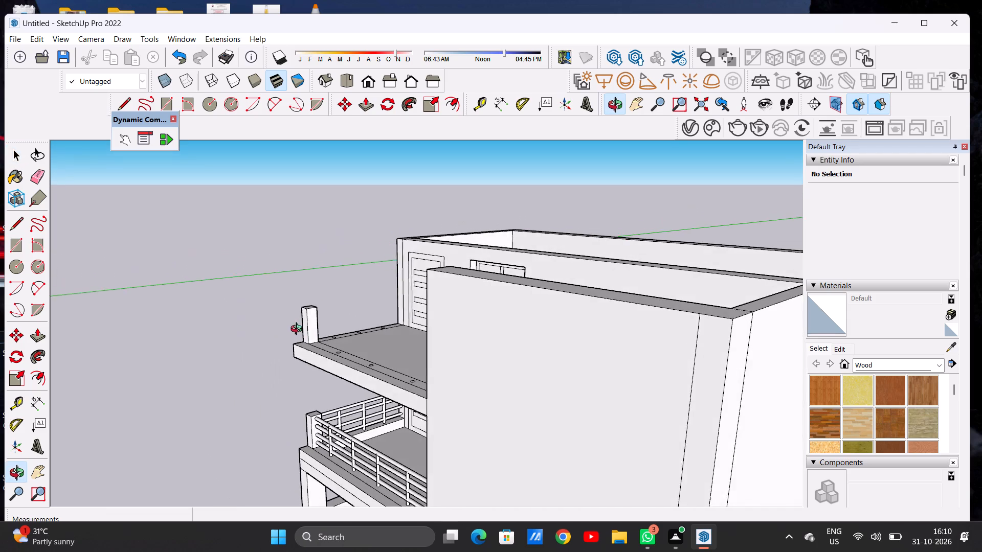
middle_click_drag(299, 330, 283, 328)
scroll(315, 313, "up", 5)
scroll(310, 317, "down", 3)
scroll(310, 317, "up", 11)
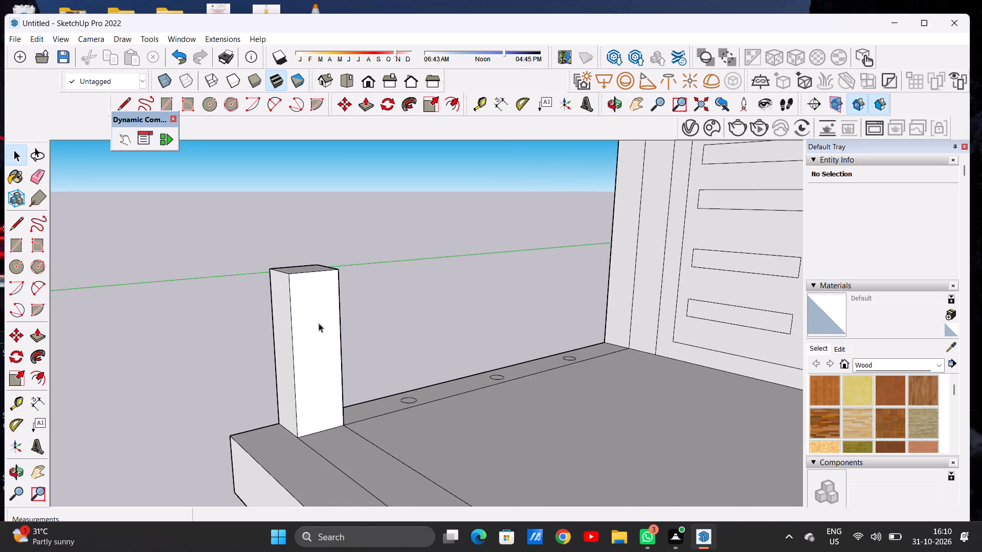
middle_click_drag(319, 325, 268, 323)
key("c")
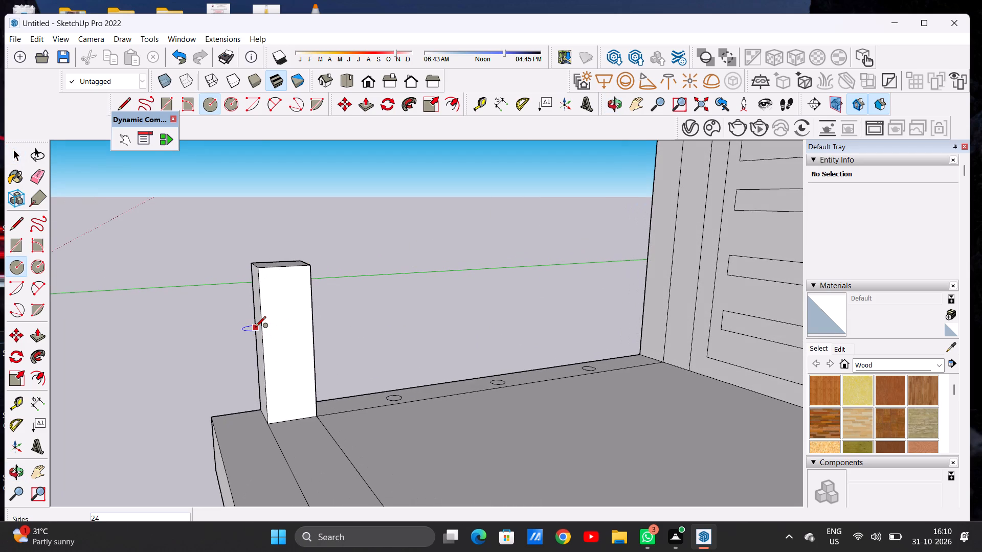
scroll(289, 286, "up", 2)
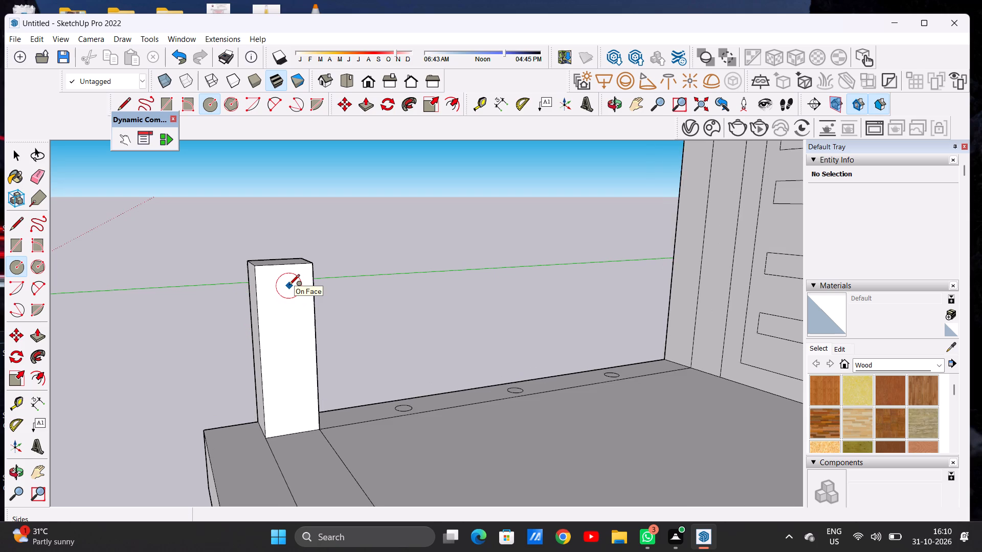
scroll(289, 286, "up", 3)
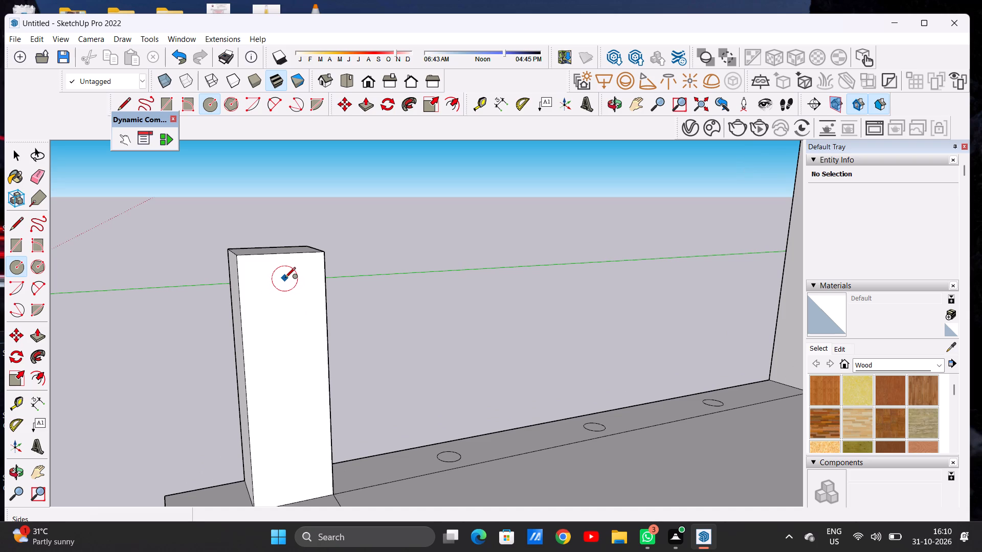
left_click(285, 279)
left_click(283, 268)
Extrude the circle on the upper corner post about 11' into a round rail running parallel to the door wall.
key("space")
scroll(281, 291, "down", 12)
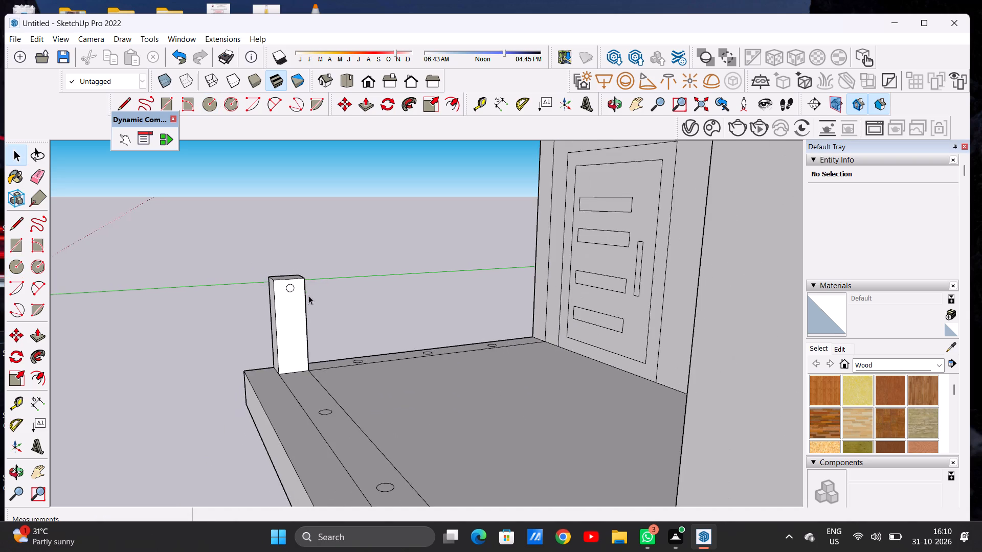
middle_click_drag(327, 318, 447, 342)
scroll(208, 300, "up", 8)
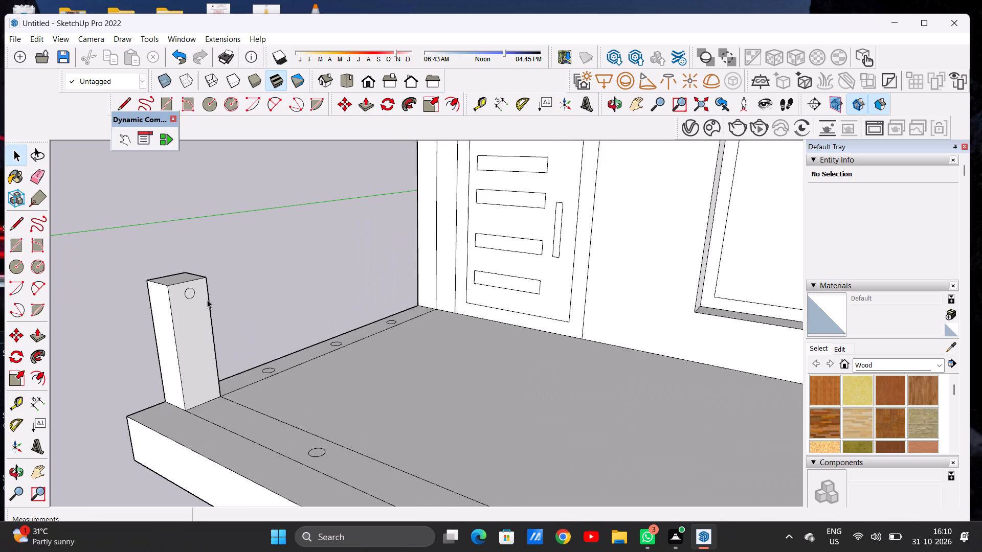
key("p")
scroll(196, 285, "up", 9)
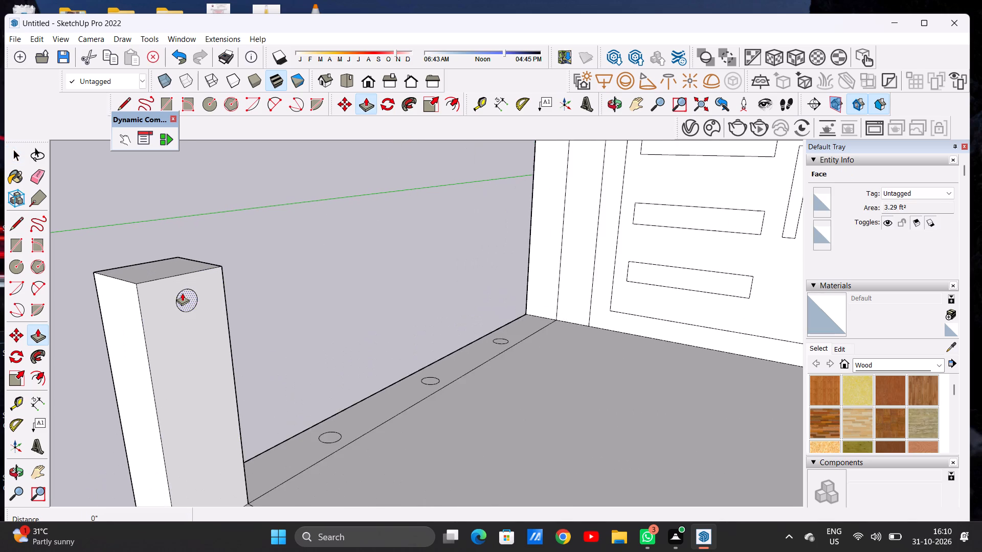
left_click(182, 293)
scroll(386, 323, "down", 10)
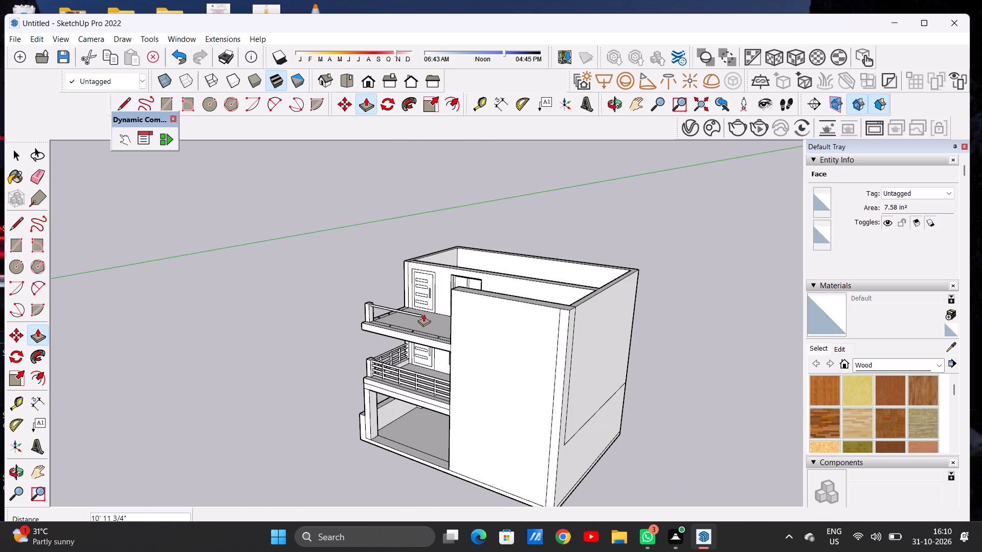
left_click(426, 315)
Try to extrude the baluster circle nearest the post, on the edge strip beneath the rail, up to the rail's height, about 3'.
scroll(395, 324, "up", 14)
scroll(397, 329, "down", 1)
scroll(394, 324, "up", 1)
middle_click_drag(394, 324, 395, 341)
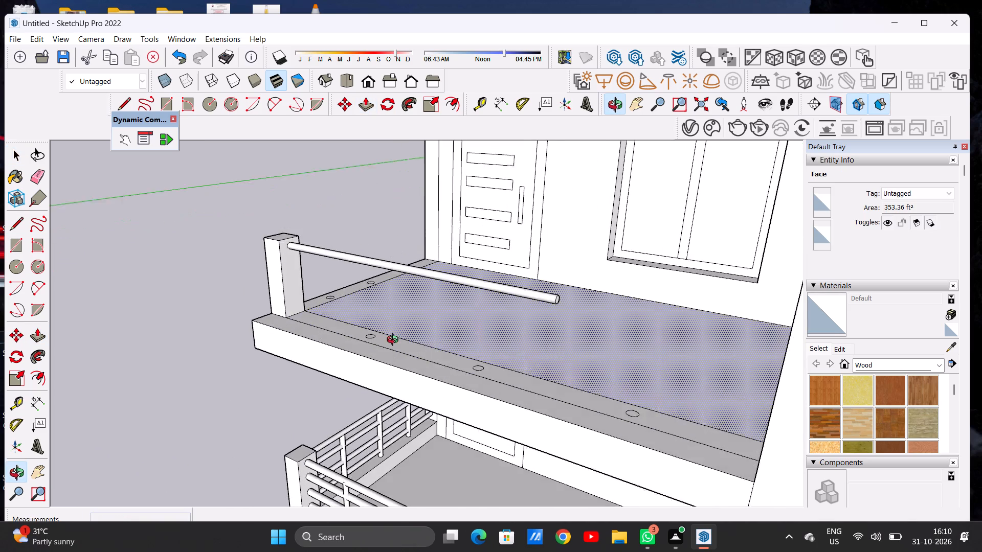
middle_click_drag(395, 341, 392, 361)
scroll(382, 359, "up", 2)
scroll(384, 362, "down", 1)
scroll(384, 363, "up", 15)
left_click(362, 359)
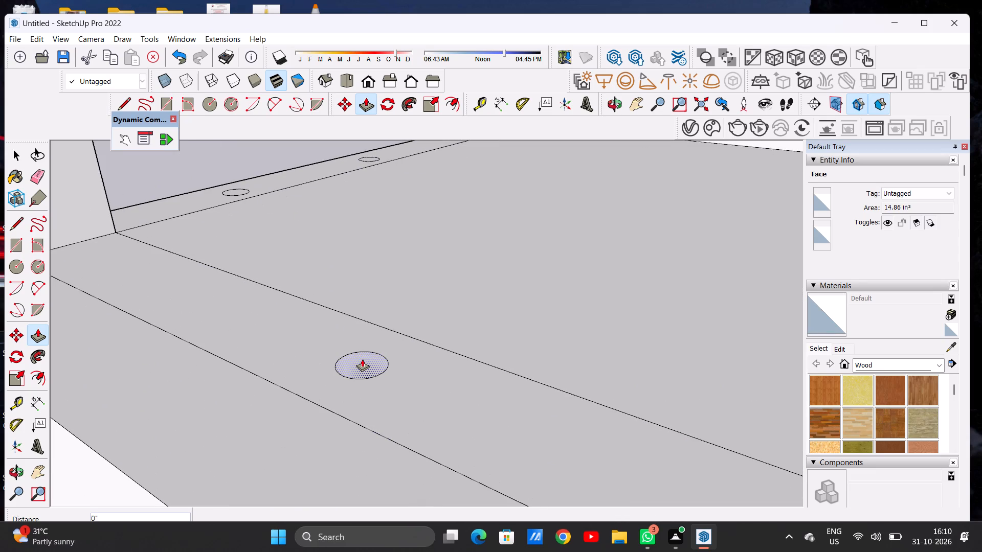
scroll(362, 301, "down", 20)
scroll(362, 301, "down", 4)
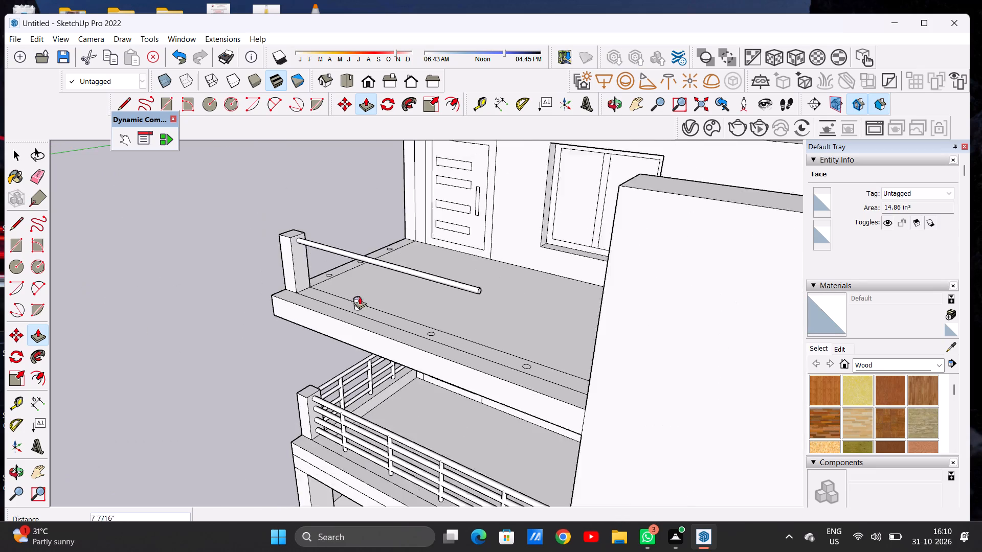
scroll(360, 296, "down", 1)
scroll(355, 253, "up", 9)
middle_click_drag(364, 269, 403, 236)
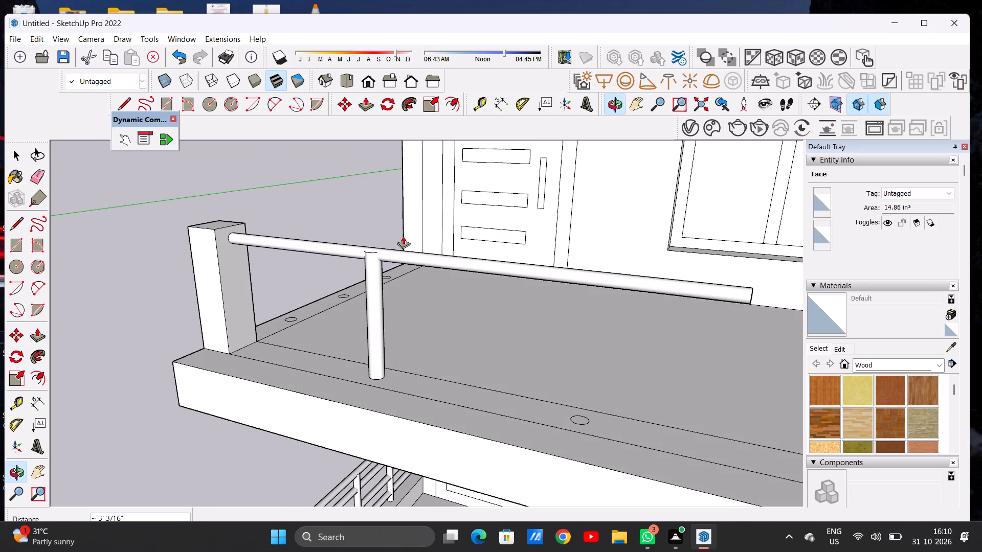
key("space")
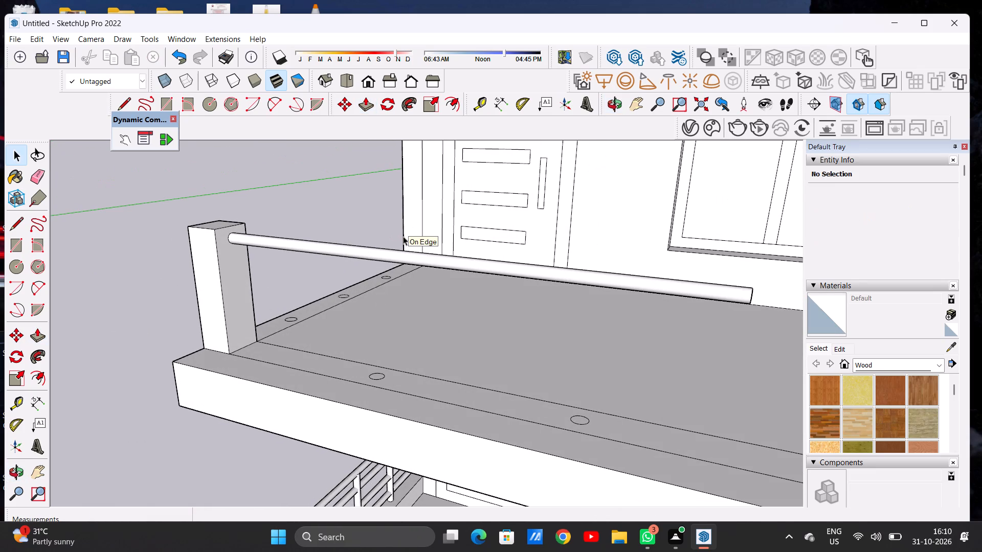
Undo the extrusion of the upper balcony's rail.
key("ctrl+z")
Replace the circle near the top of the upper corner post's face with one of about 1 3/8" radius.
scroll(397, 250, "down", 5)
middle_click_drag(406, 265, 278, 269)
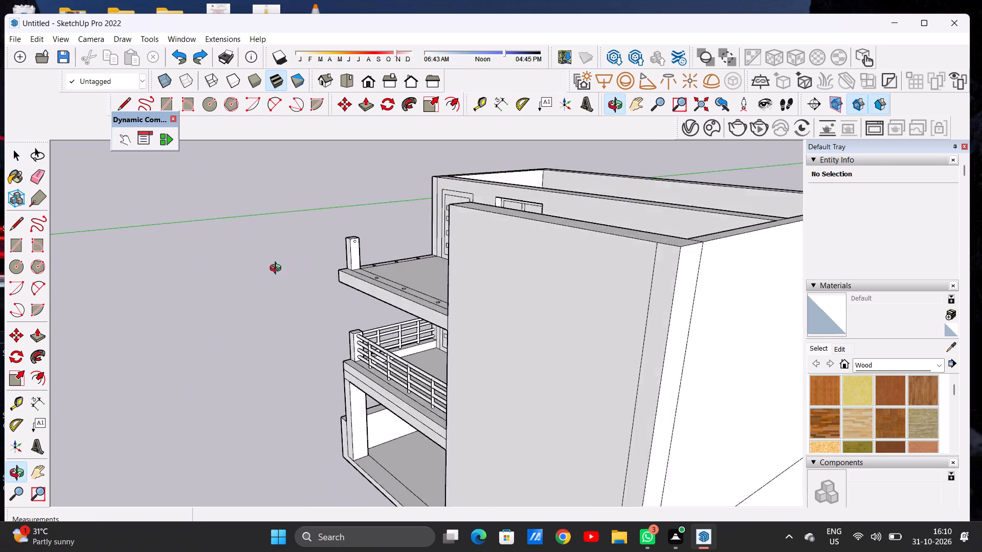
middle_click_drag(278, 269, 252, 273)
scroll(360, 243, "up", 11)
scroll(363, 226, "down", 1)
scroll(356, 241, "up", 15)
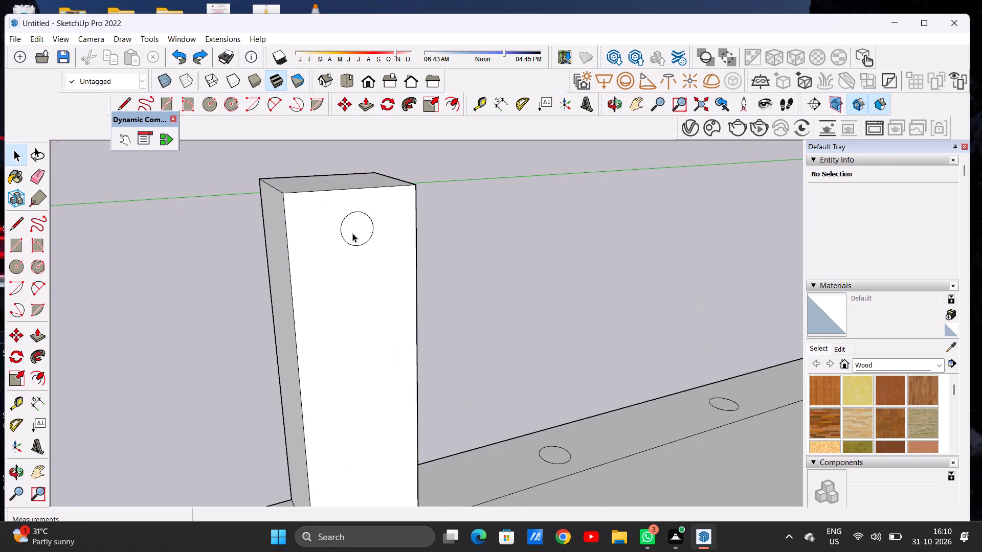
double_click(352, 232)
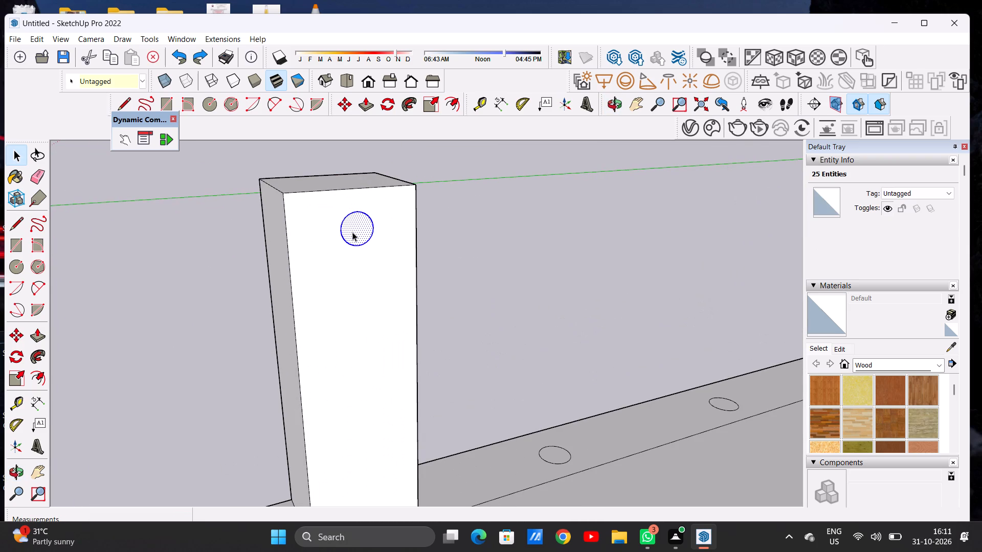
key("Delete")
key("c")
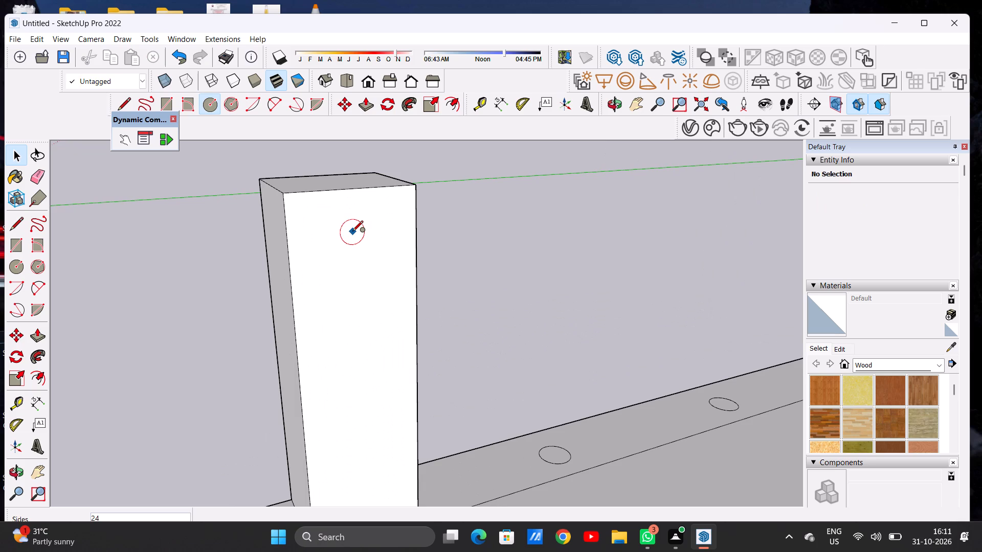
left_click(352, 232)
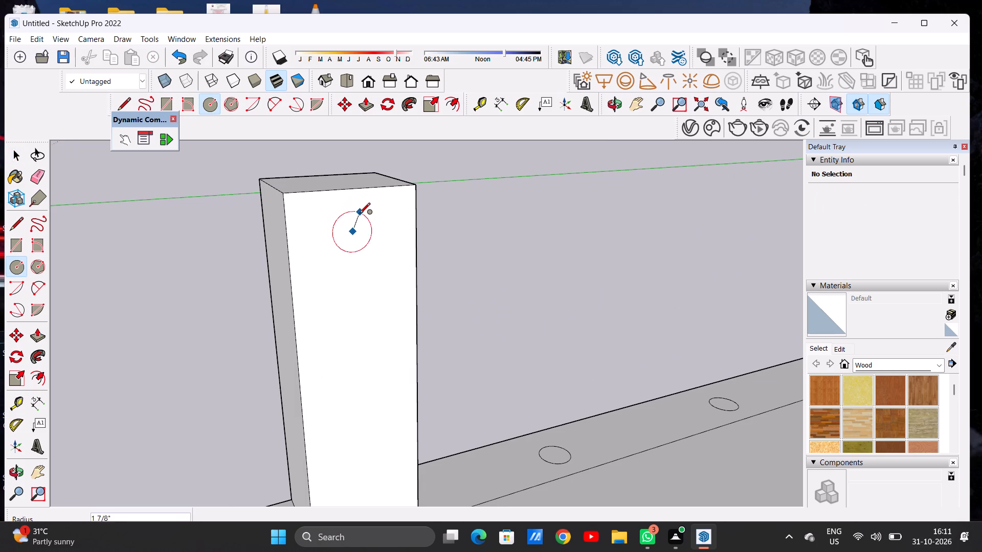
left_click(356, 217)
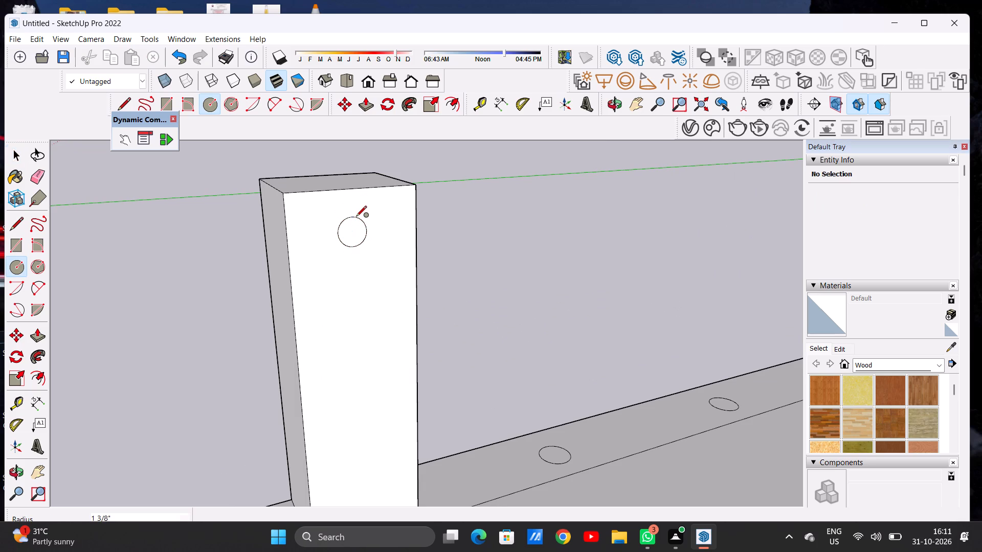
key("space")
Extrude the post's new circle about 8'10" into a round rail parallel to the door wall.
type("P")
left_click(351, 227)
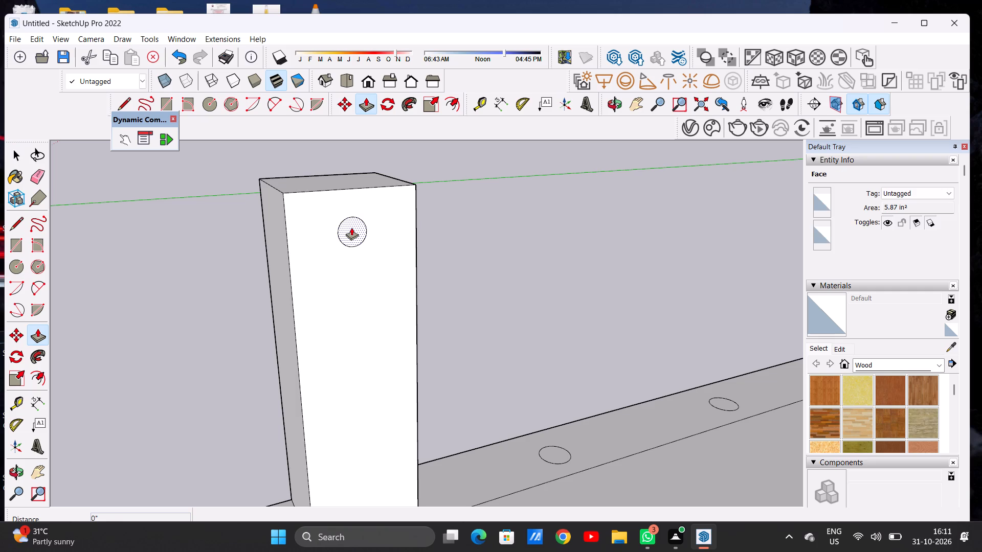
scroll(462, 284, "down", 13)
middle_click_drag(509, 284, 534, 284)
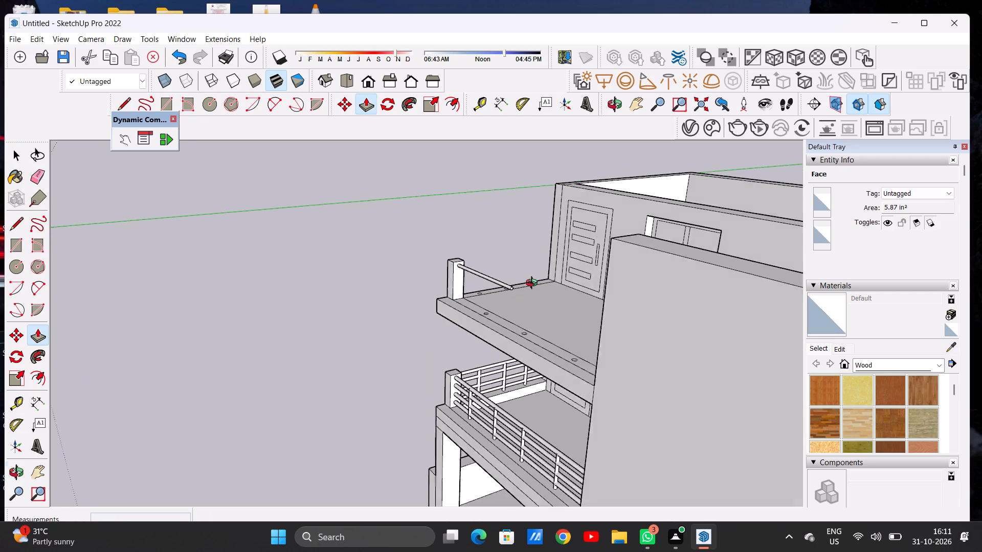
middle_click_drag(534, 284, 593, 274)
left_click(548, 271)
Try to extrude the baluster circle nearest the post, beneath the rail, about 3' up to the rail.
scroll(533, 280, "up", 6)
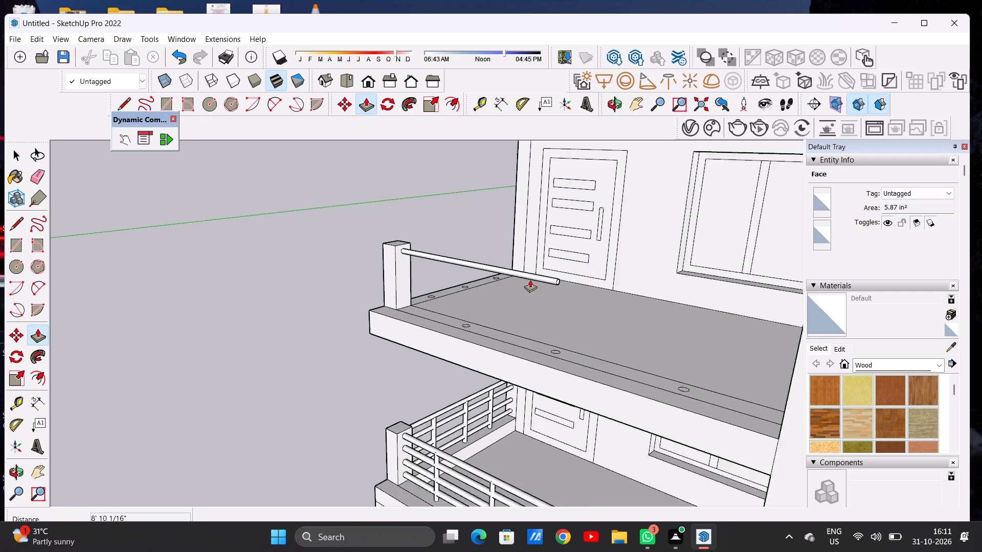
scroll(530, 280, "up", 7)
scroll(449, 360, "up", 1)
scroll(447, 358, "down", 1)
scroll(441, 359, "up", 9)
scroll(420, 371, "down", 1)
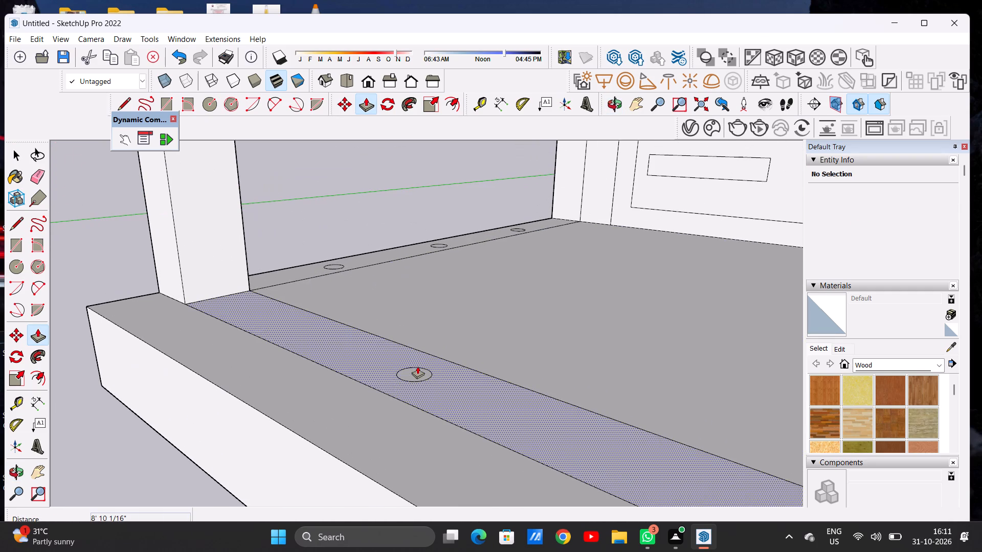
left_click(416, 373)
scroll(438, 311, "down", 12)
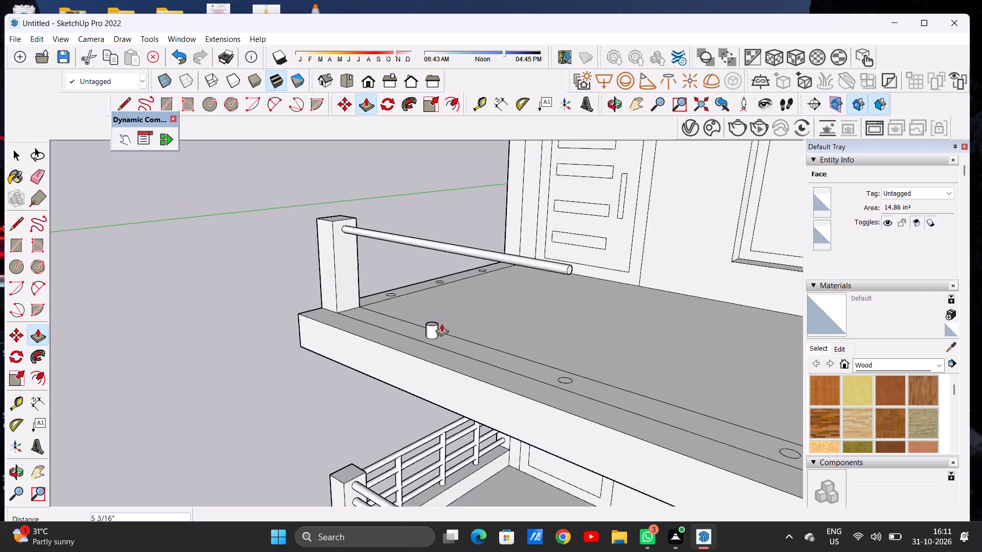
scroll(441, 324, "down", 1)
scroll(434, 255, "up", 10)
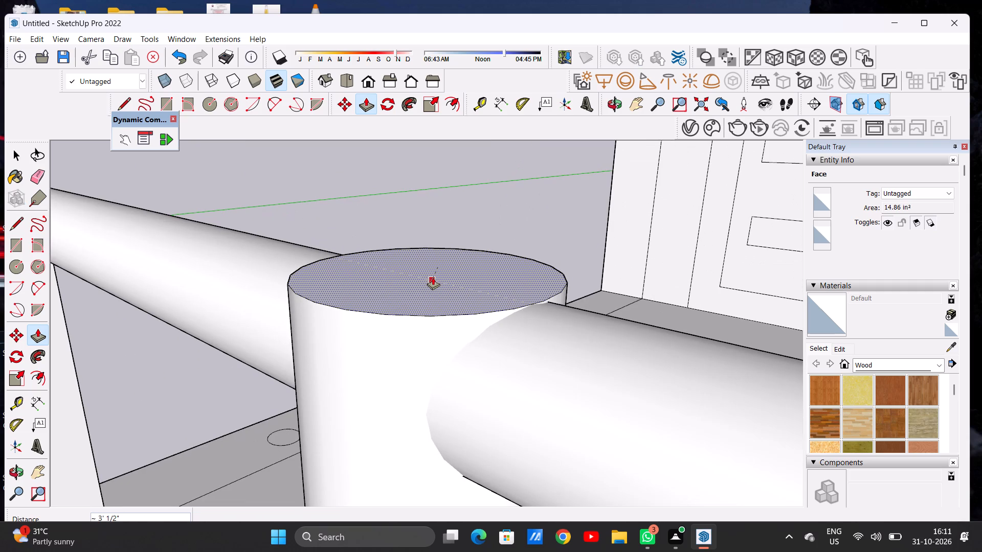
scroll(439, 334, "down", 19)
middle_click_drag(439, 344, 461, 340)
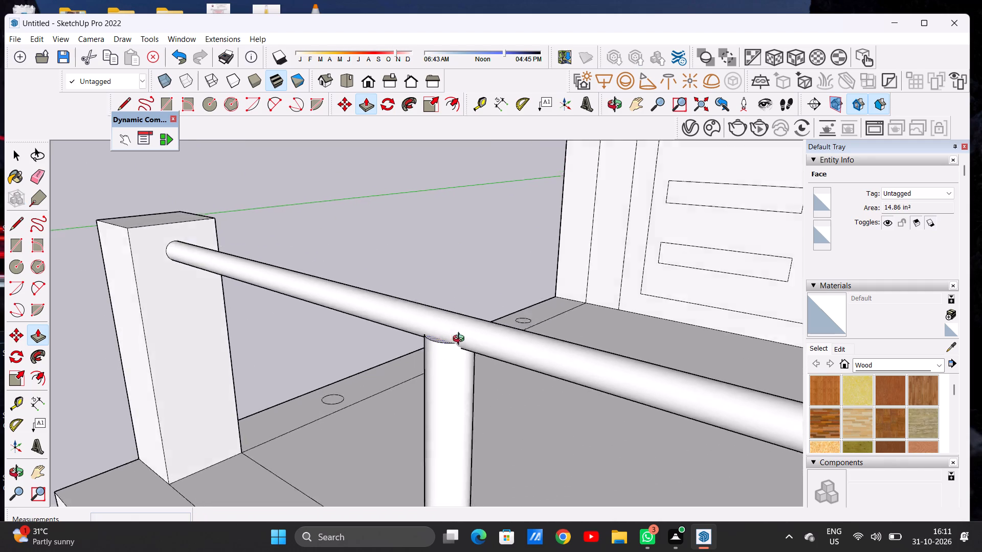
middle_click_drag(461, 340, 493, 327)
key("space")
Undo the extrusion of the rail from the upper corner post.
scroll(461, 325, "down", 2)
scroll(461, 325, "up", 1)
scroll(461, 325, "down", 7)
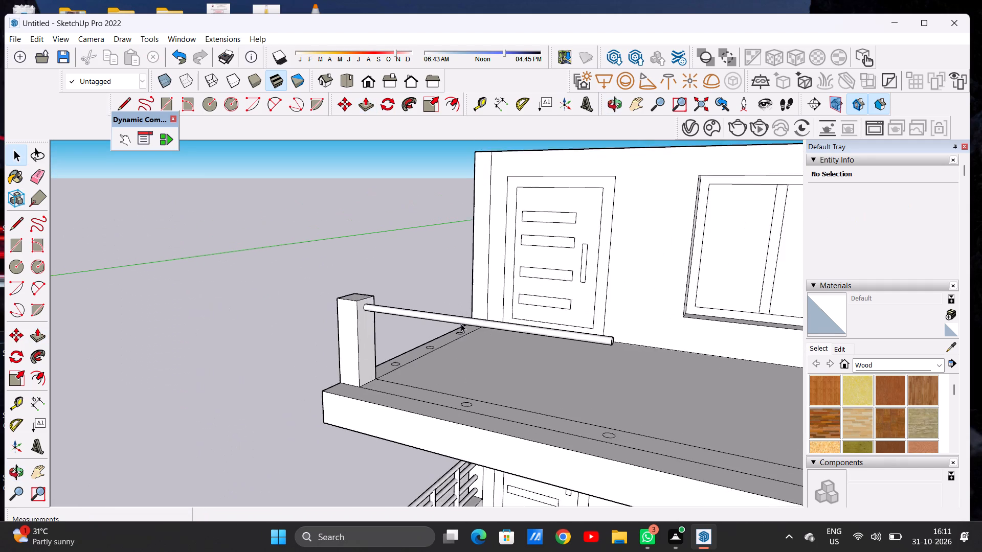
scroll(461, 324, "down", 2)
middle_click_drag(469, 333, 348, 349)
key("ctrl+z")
Replace the circle near the top of the upper corner post's face with one of about 1 9/16" radius.
scroll(362, 284, "up", 2)
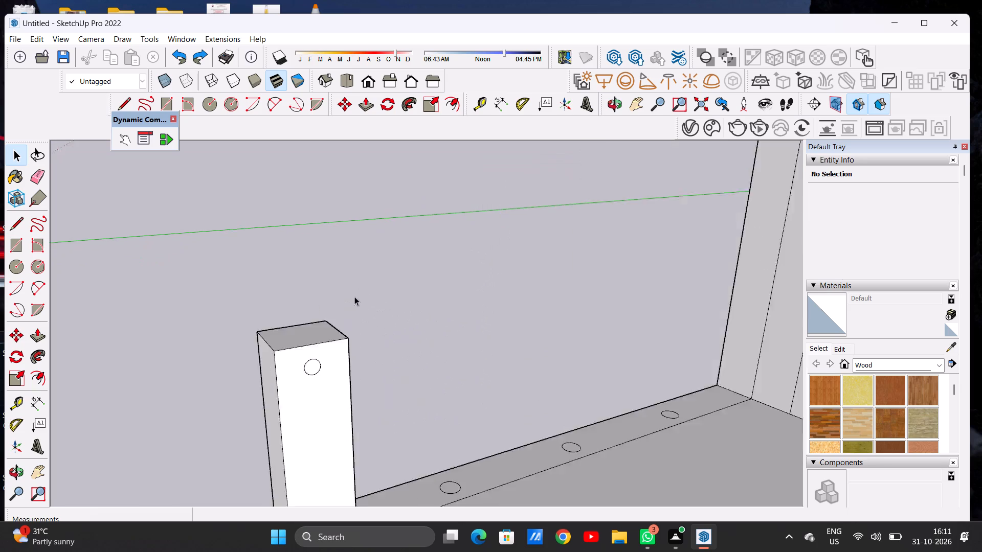
scroll(354, 296, "up", 4)
scroll(355, 305, "down", 8)
middle_click_drag(368, 321, 340, 313)
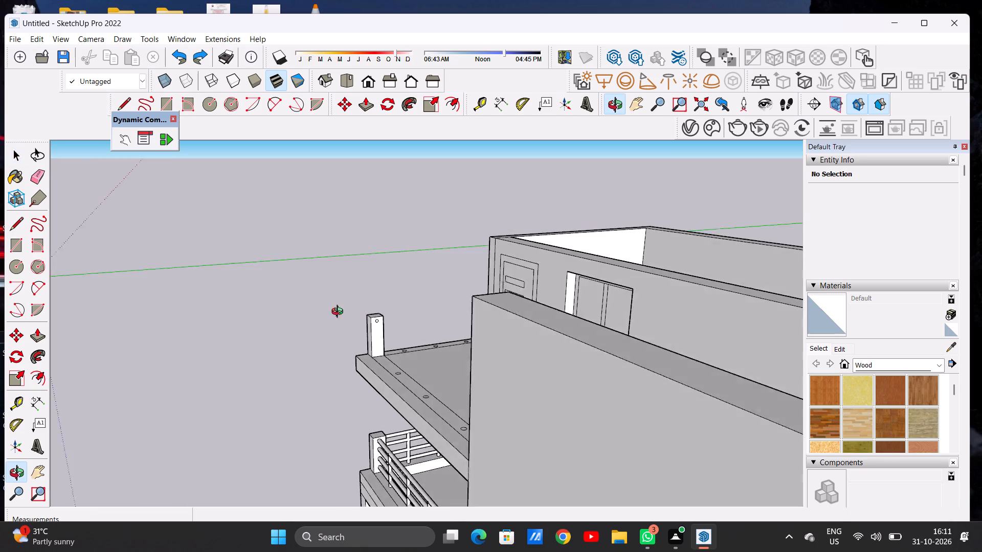
middle_click_drag(340, 313, 338, 312)
scroll(380, 315, "up", 20)
scroll(380, 315, "up", 4)
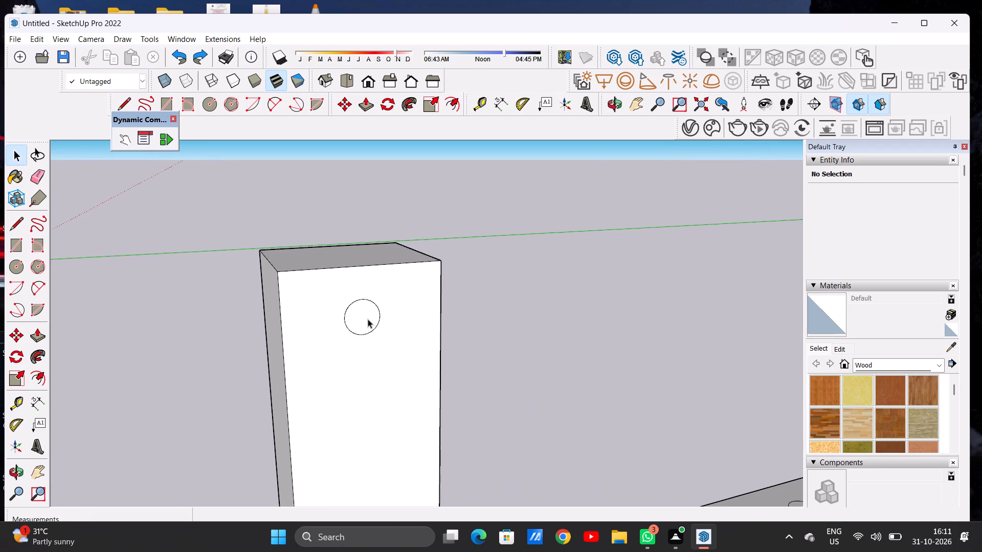
double_click(368, 319)
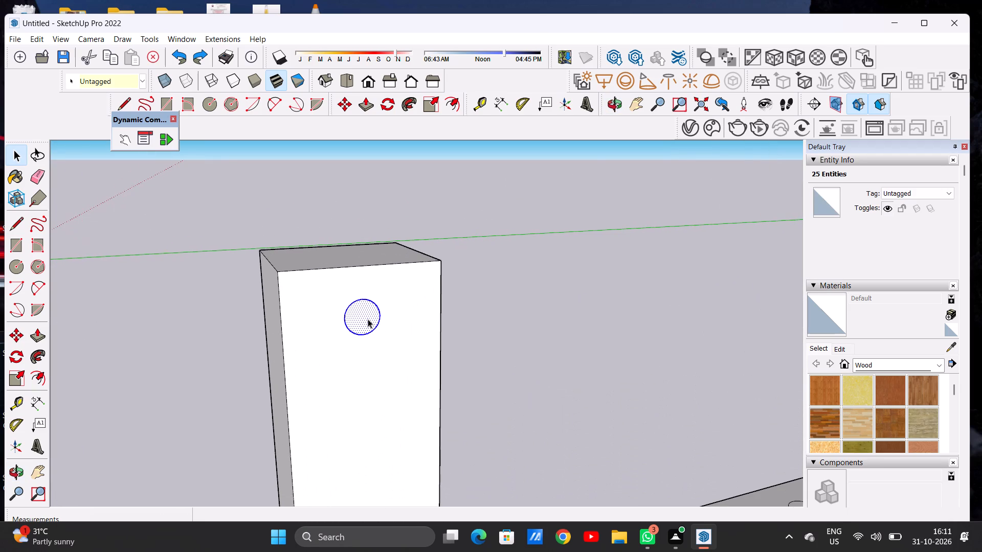
key("Delete")
key("c")
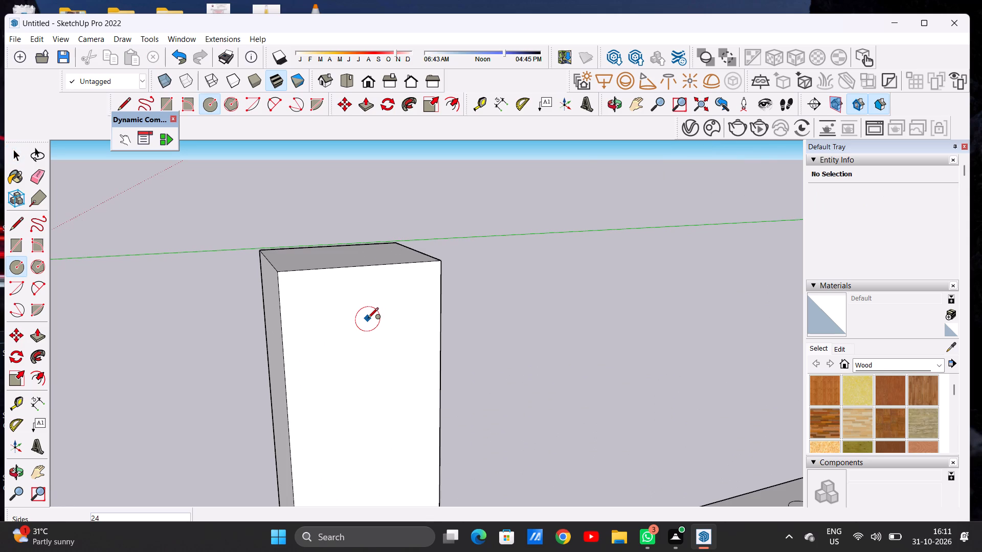
left_click(368, 319)
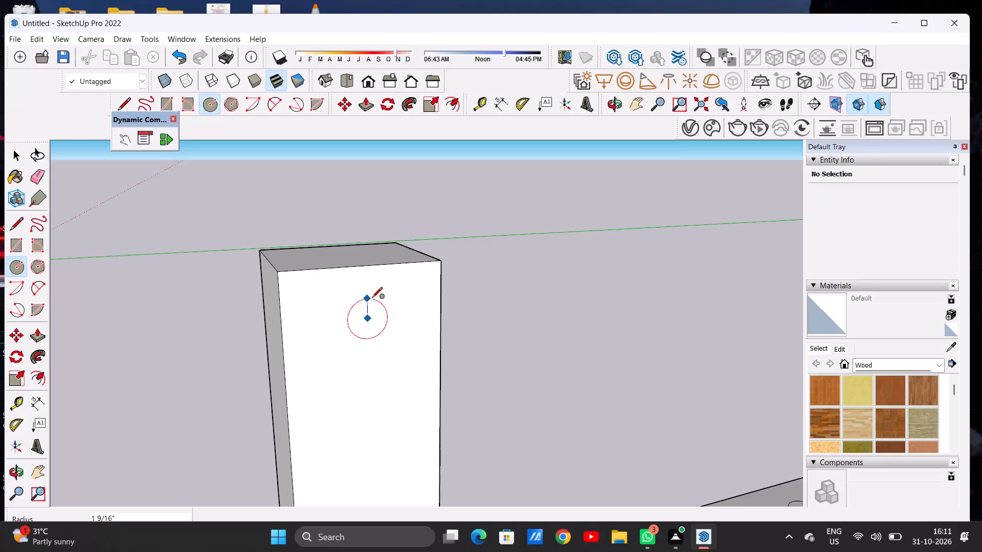
left_click(372, 298)
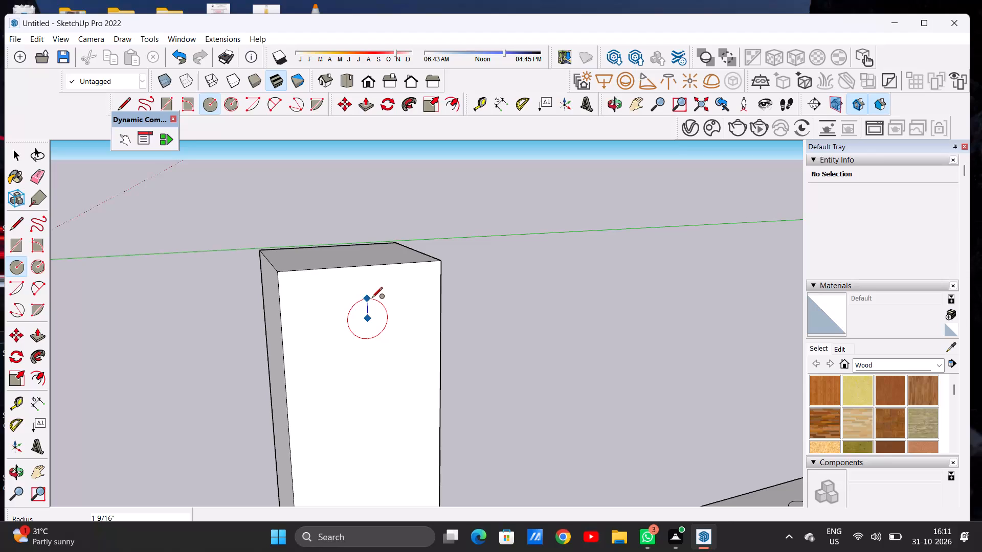
left_click(372, 298)
key("space")
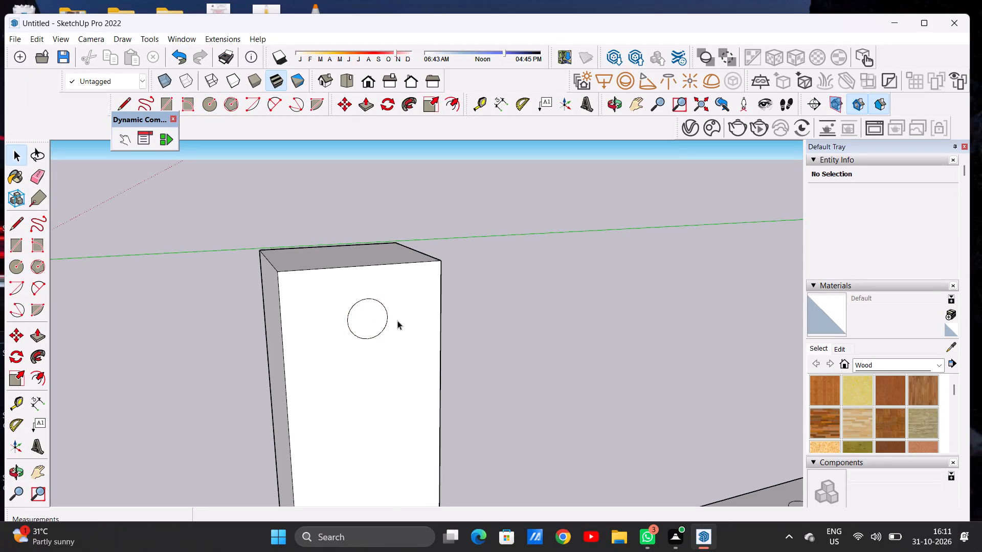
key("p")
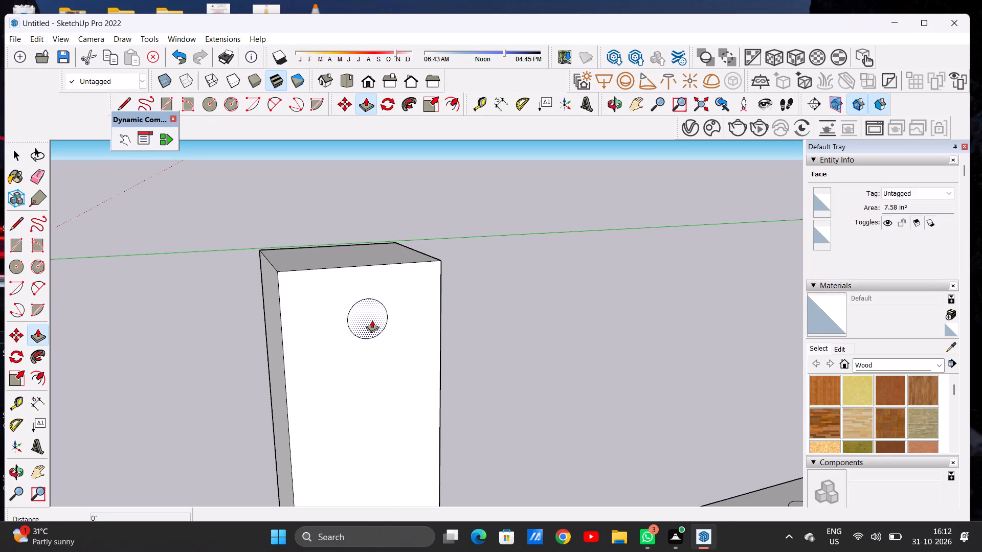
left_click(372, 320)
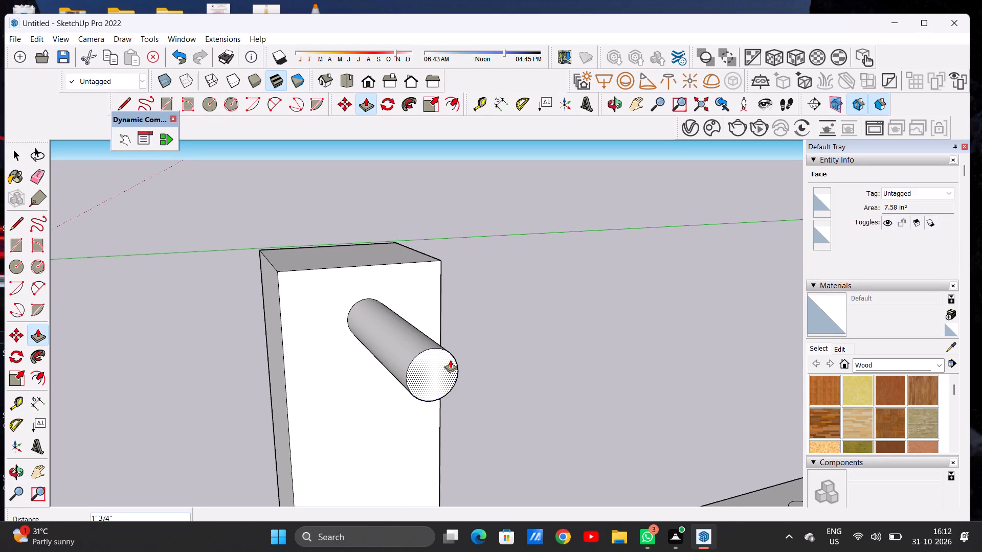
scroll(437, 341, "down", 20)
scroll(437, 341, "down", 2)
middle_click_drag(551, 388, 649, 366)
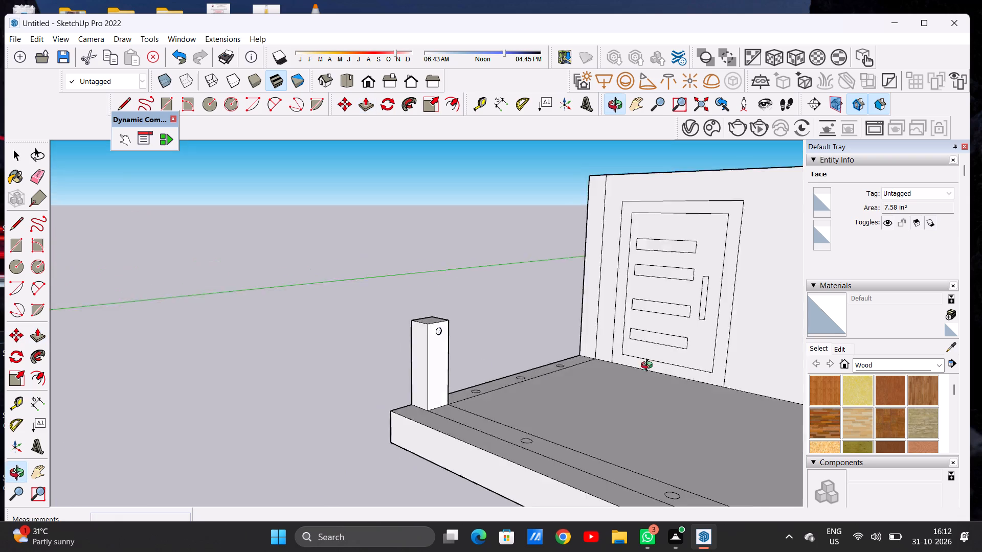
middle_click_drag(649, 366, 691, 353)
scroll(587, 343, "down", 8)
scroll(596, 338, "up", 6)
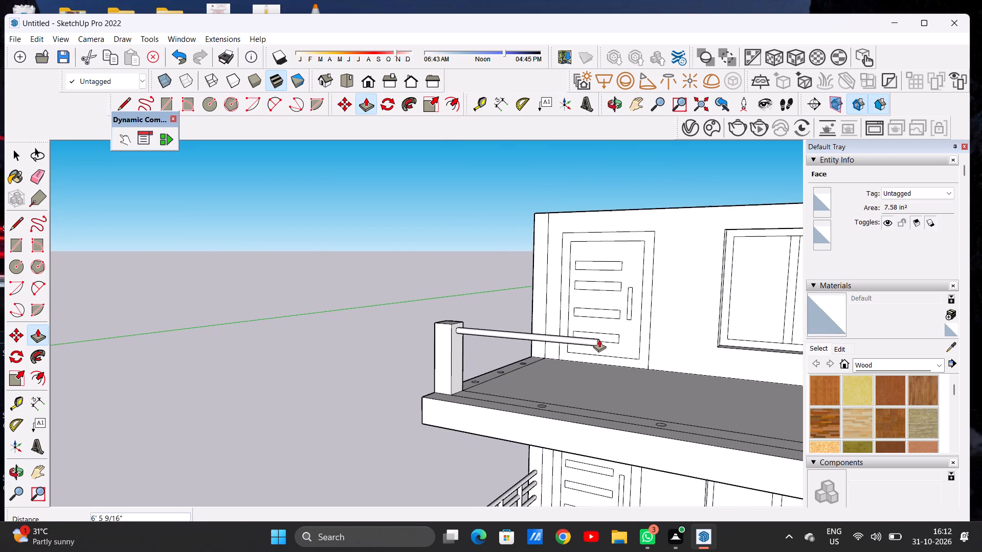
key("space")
Copy the circle near the top of the upper corner post straight down about 2'5" to near the post's base.
middle_click_drag(554, 347, 404, 349)
scroll(383, 347, "up", 7)
scroll(376, 335, "down", 6)
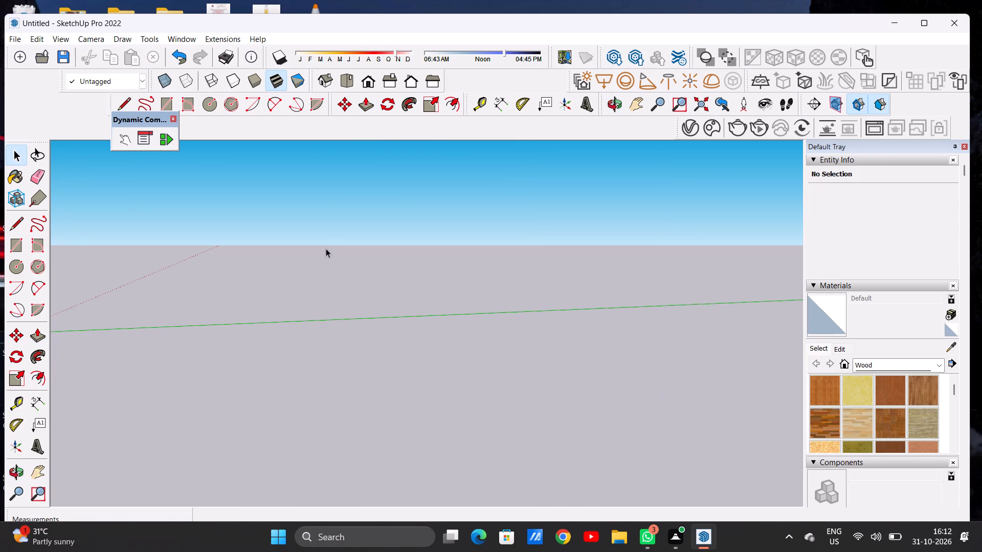
double_click(327, 247)
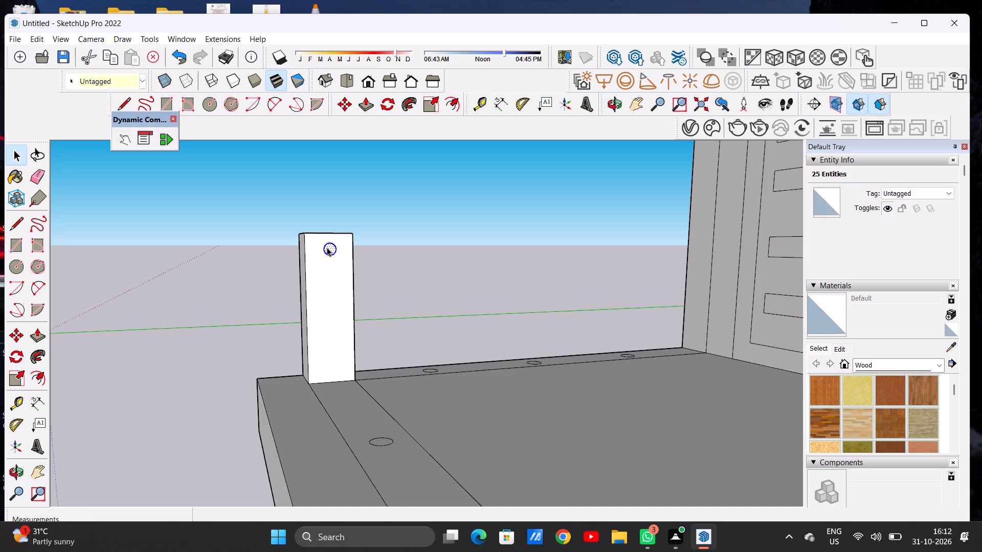
key("m")
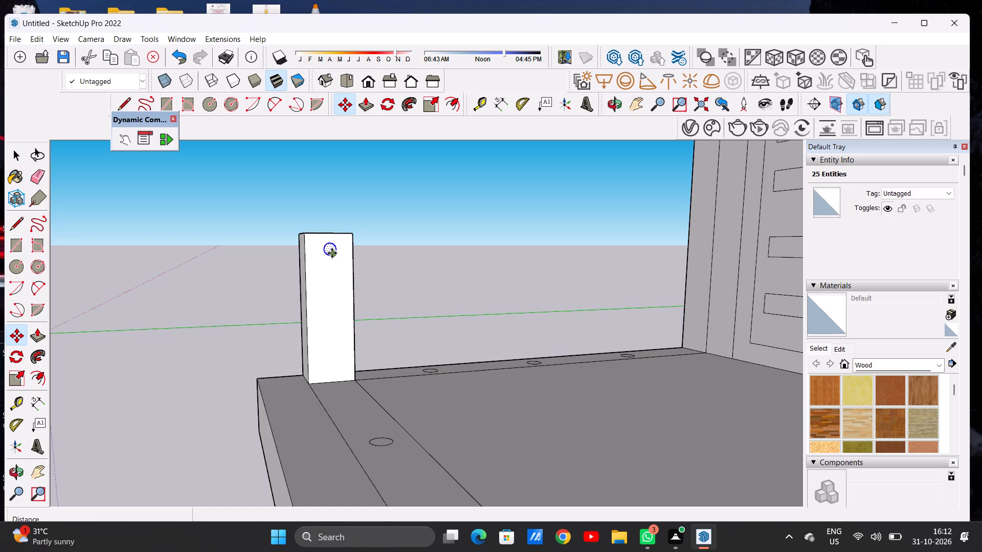
left_click(332, 253)
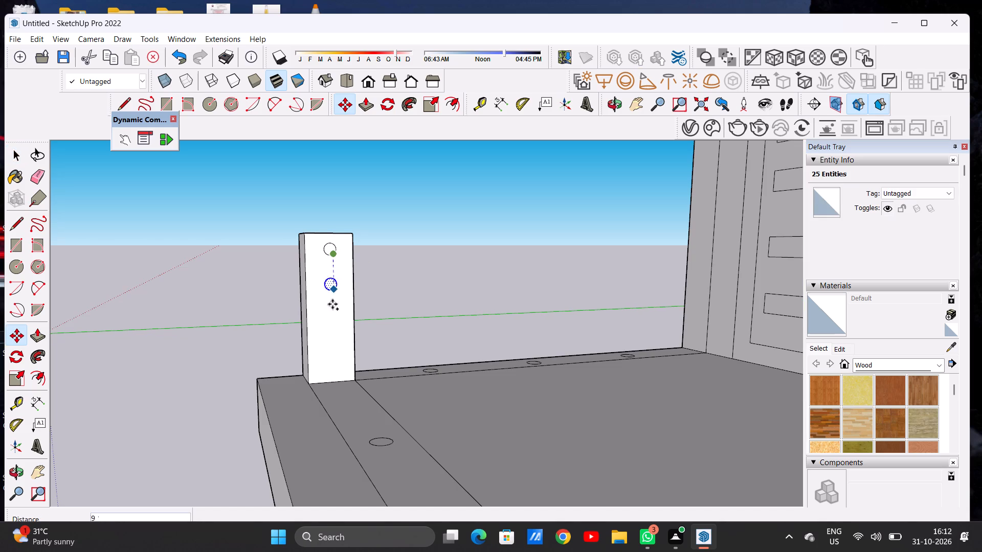
scroll(339, 367, "down", 5)
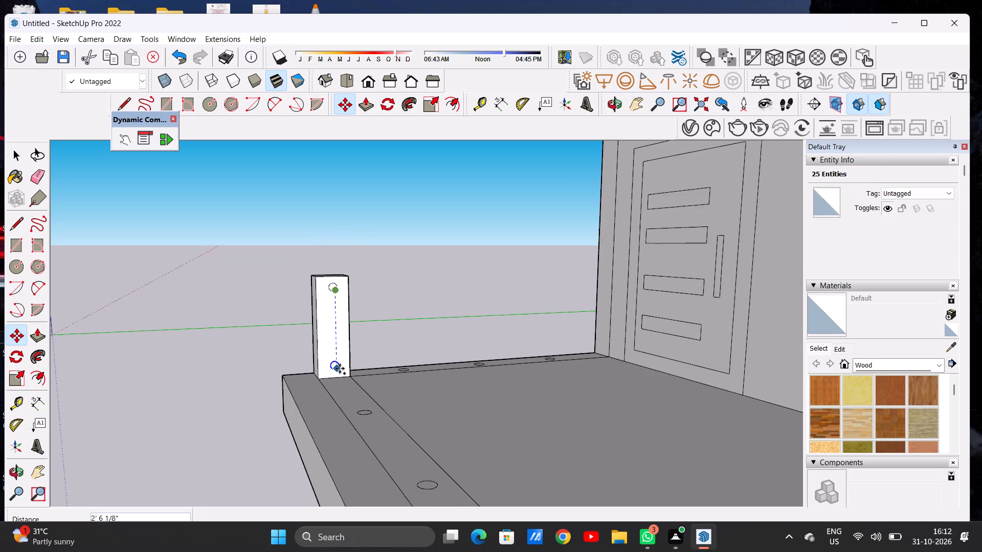
scroll(340, 369, "up", 11)
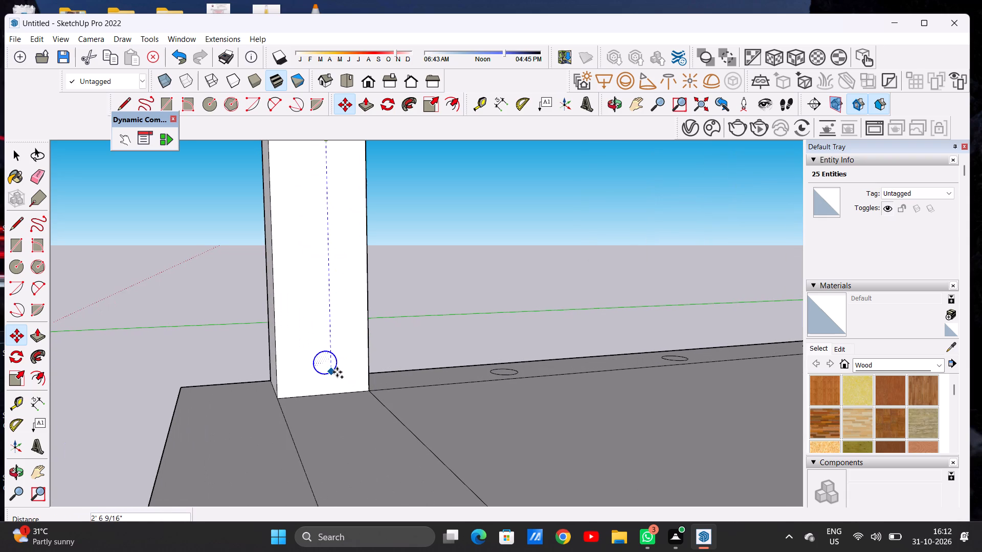
left_click(333, 360)
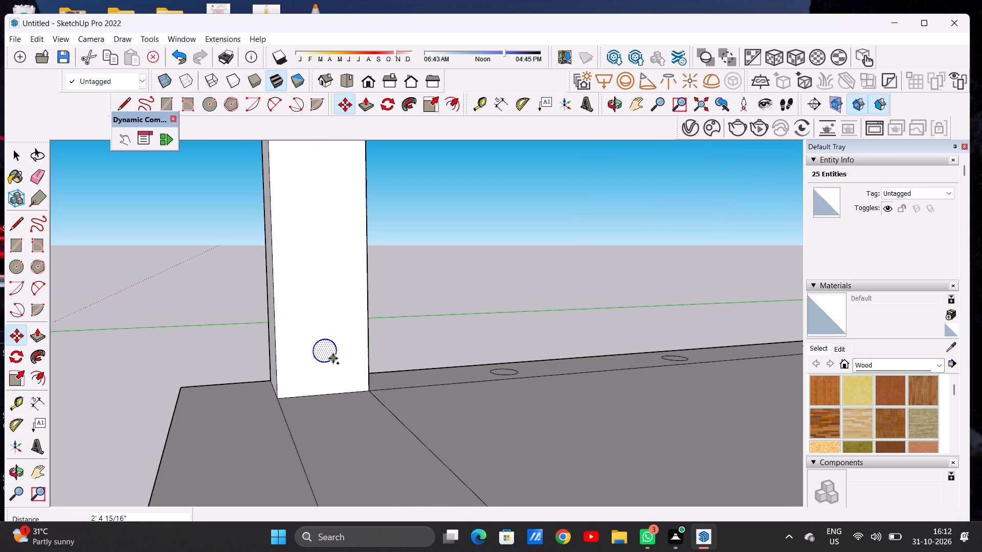
Copy the base circle up the post face about 1'10", and copy that new circle down about 1' 1/2".
left_click(333, 358)
scroll(331, 304, "down", 9)
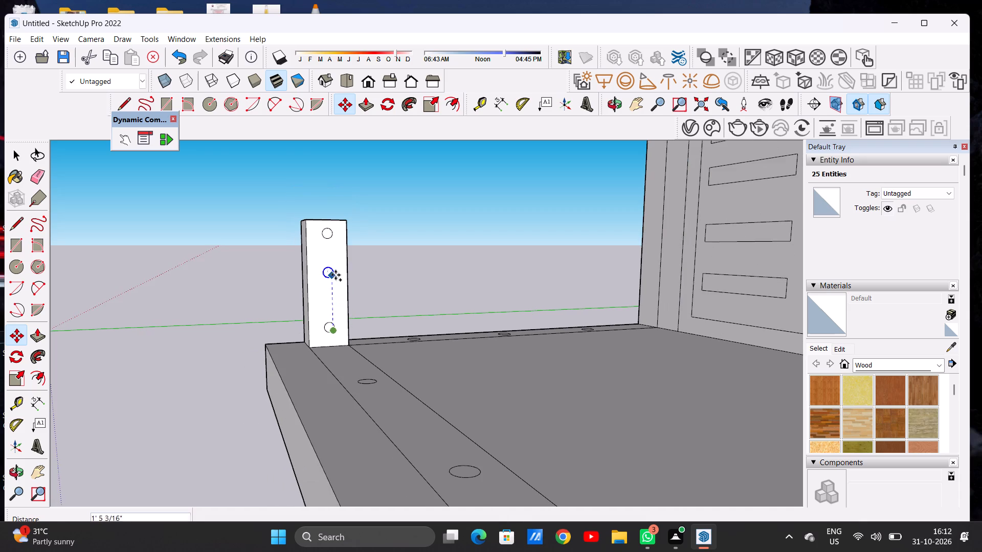
scroll(333, 264, "up", 6)
left_click(333, 257)
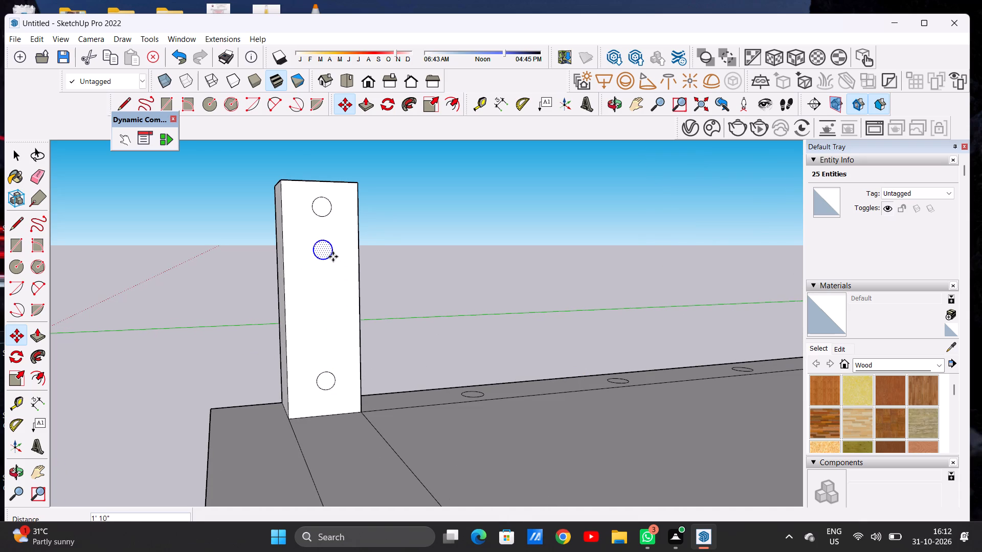
left_click(333, 257)
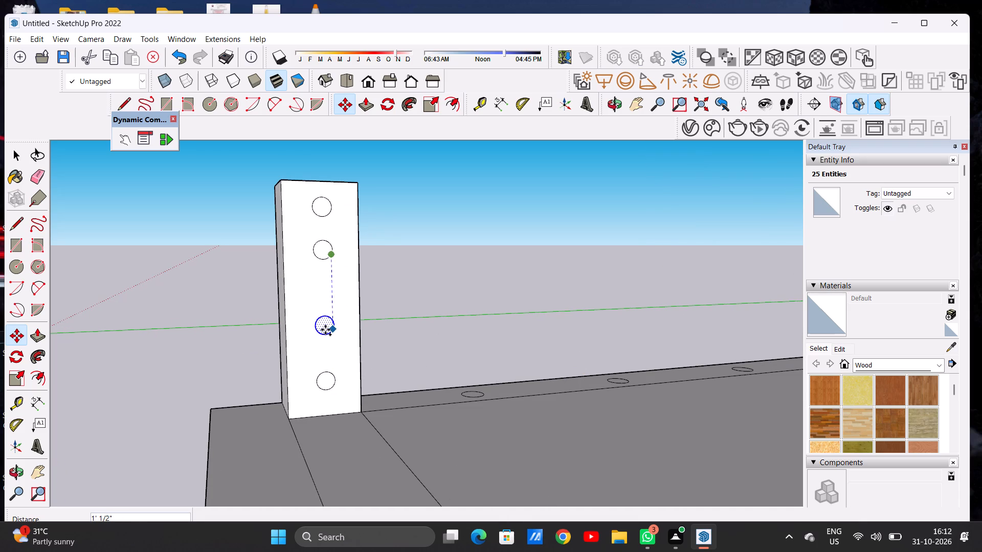
left_click(329, 330)
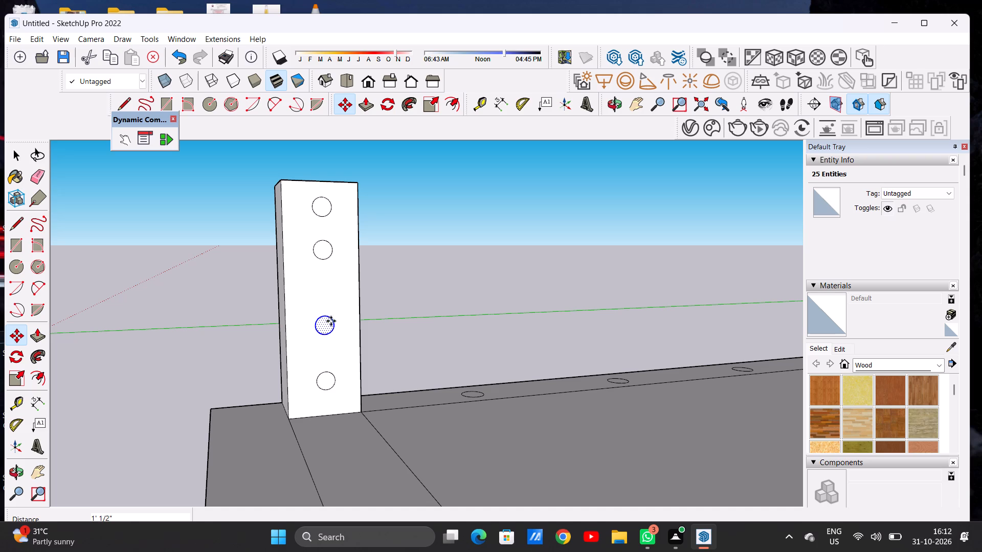
Move the second circle from the top down about 2" on the post's face to even out the spacing.
key("space")
double_click(323, 246)
key("m")
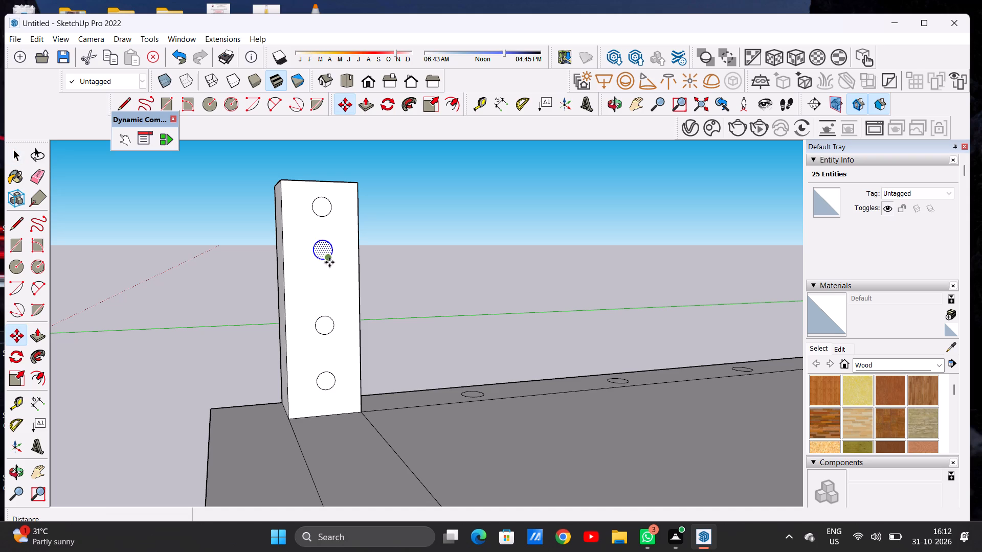
left_click(324, 261)
left_click(324, 271)
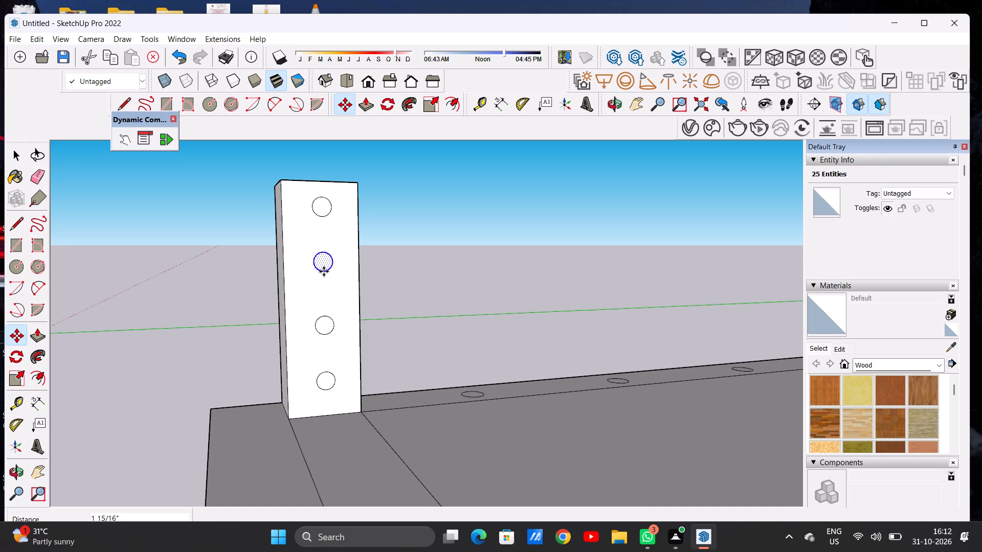
key("space")
scroll(338, 290, "down", 8)
left_click(288, 295)
Draw a circle of about 2 1/8" radius near the base of the corner post's other inner face, facing the side-edge baluster circles.
middle_click_drag(326, 312, 379, 321)
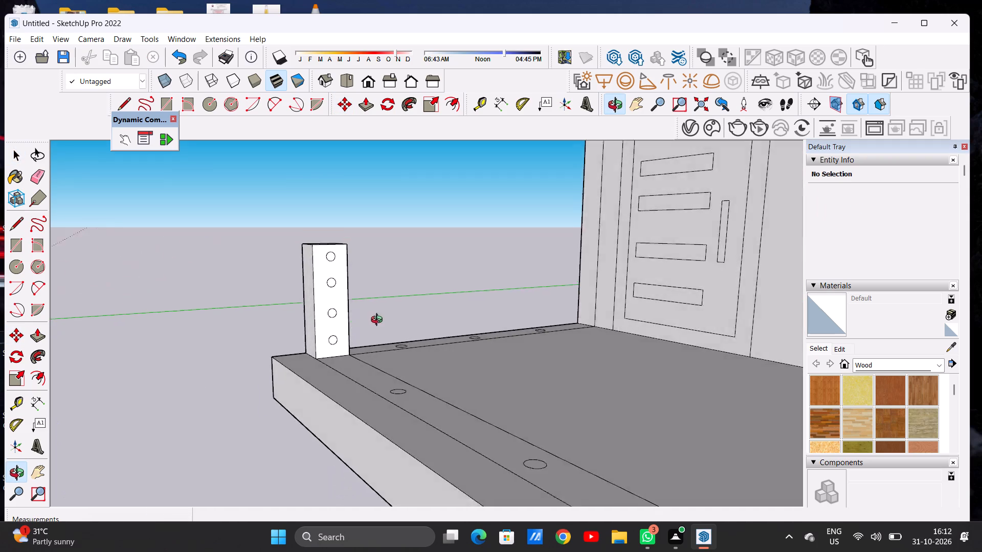
middle_click_drag(379, 321, 414, 321)
scroll(404, 337, "down", 13)
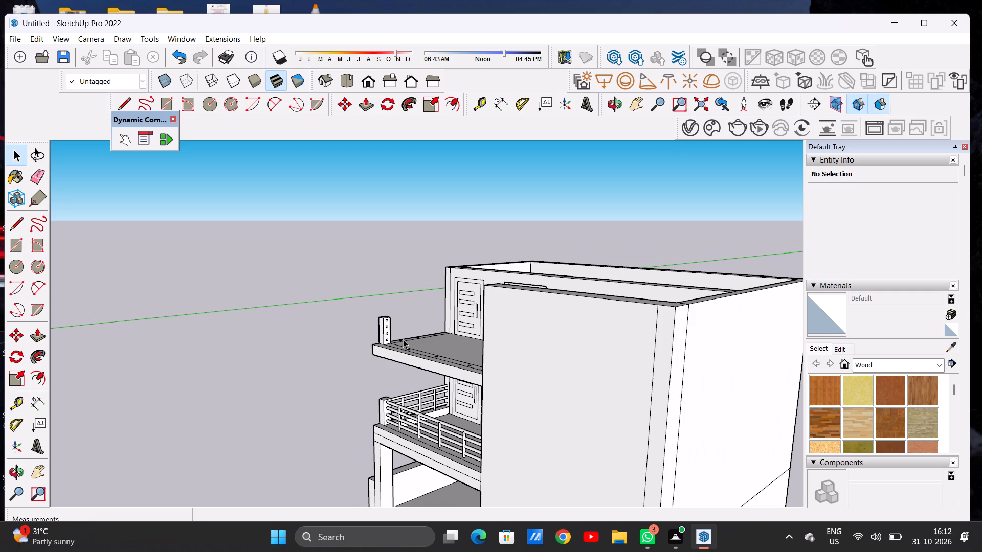
middle_click_drag(372, 336, 556, 329)
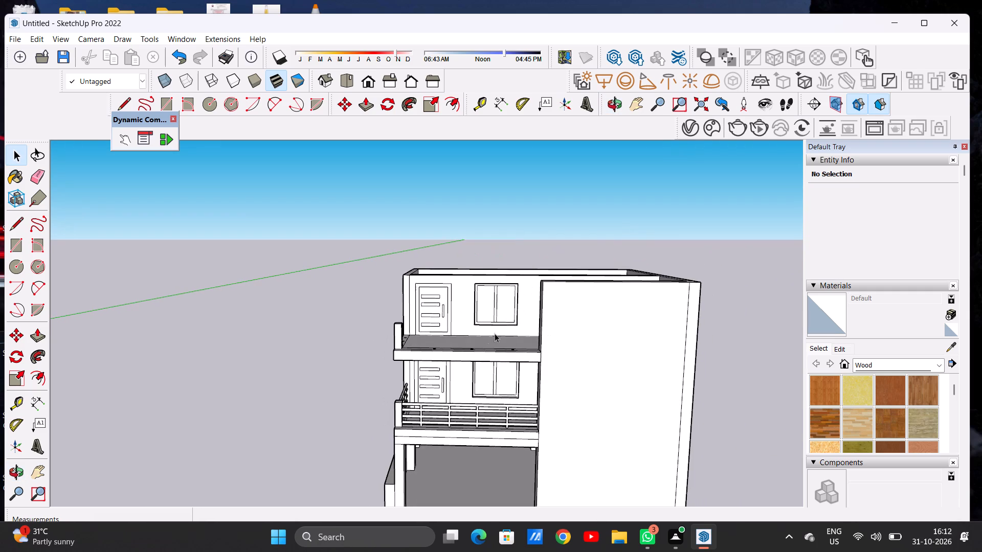
scroll(466, 347, "down", 9)
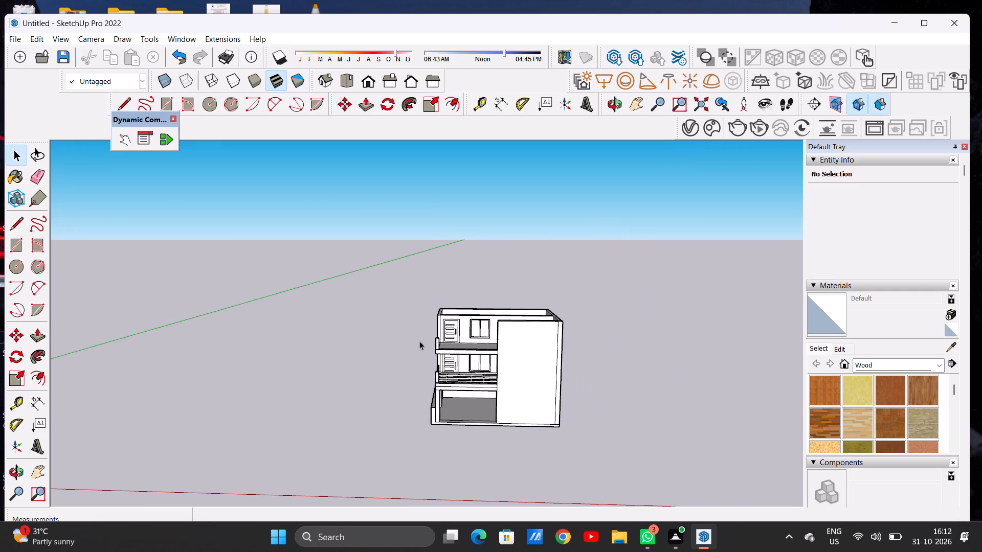
middle_click_drag(415, 341, 616, 321)
scroll(494, 341, "down", 3)
scroll(478, 329, "up", 3)
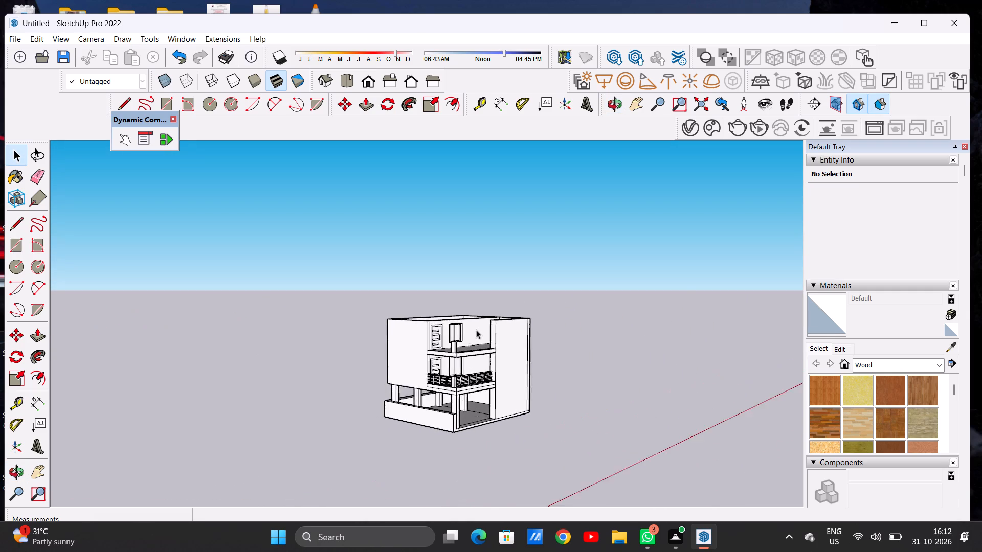
scroll(476, 330, "up", 9)
middle_click_drag(433, 357, 655, 357)
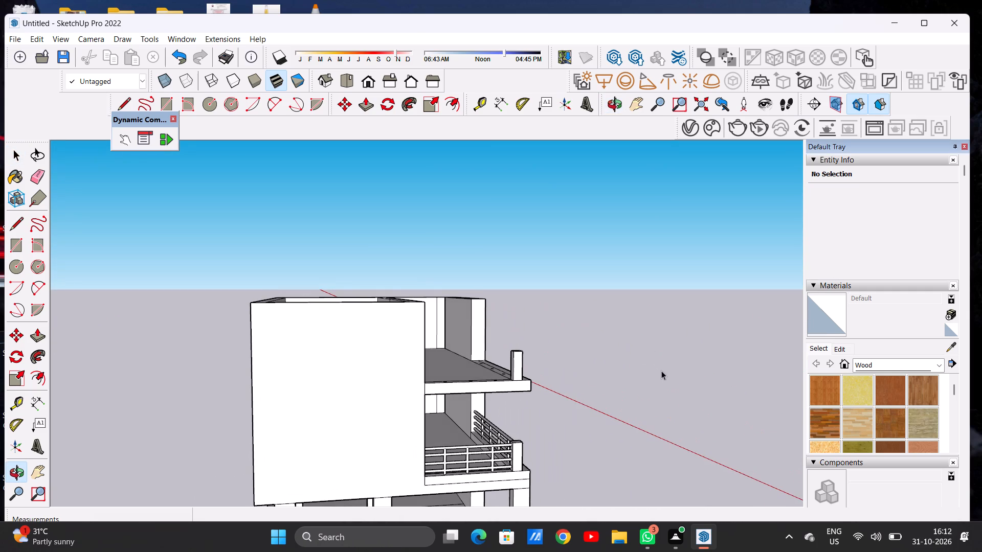
scroll(575, 346, "down", 5)
middle_click_drag(539, 364, 668, 357)
scroll(565, 358, "up", 5)
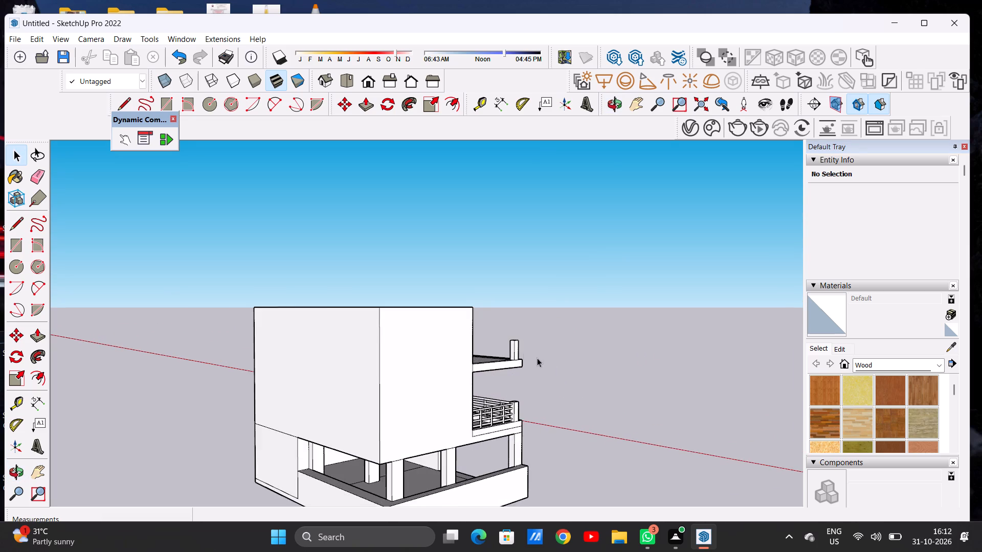
scroll(507, 333, "down", 1)
scroll(507, 333, "up", 18)
middle_click_drag(491, 364, 527, 381)
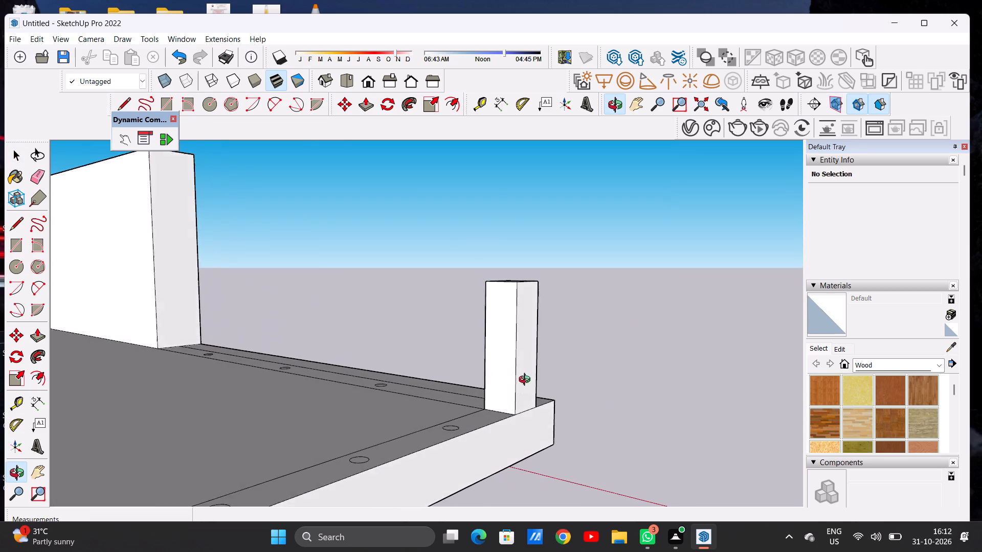
middle_click_drag(527, 381, 531, 383)
key("c")
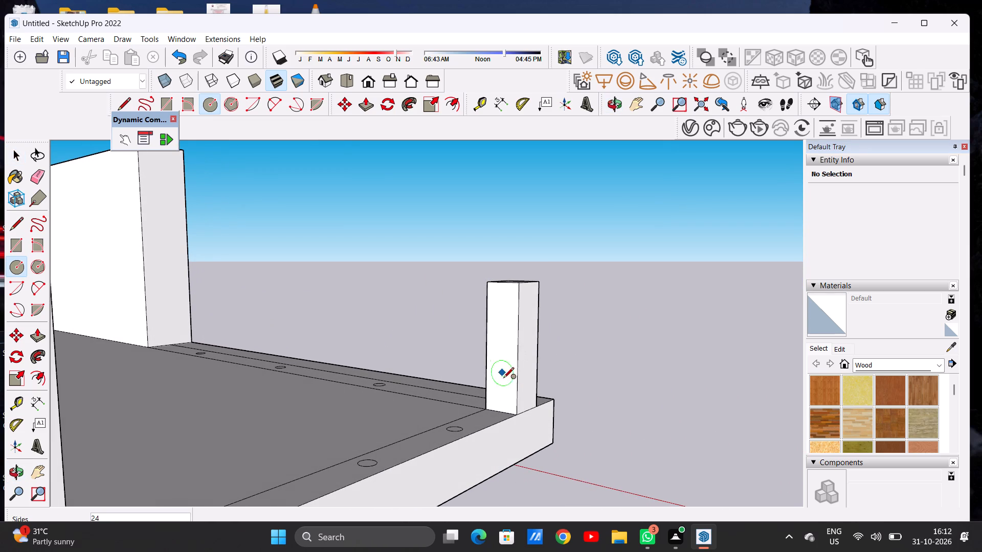
scroll(510, 396, "up", 6)
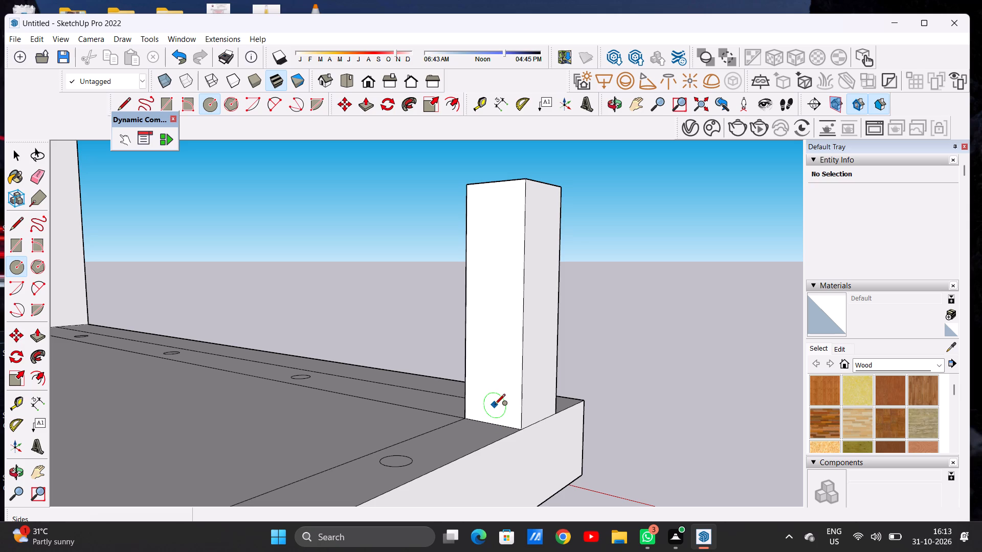
left_click(495, 403)
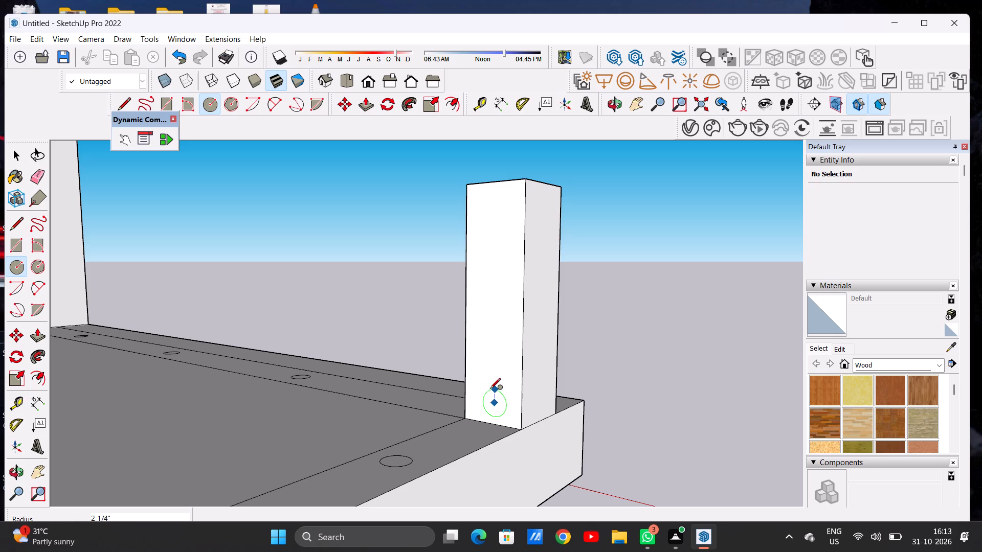
left_click(492, 390)
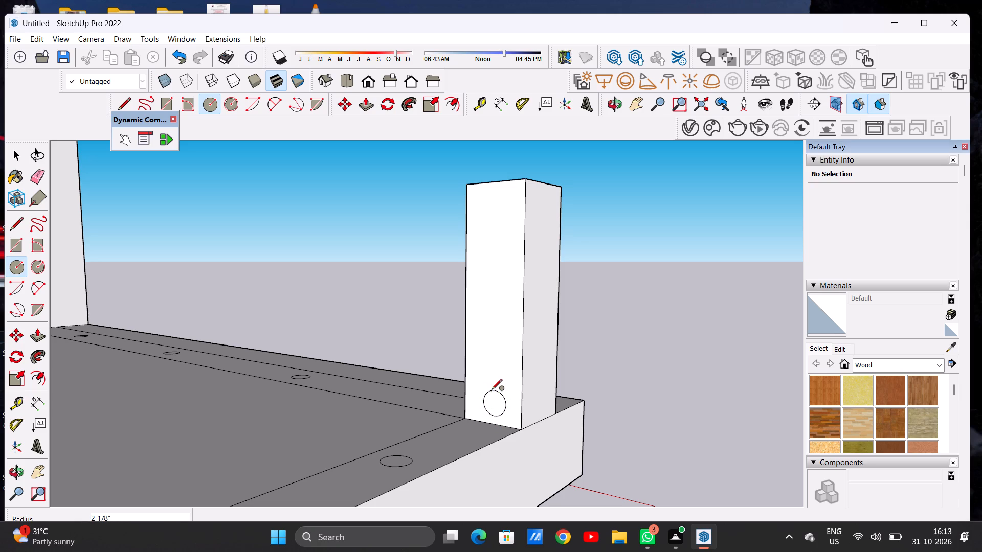
key("space")
Copy that base circle straight up the same post face about 2' 6 3/4" to near the top.
double_click(500, 403)
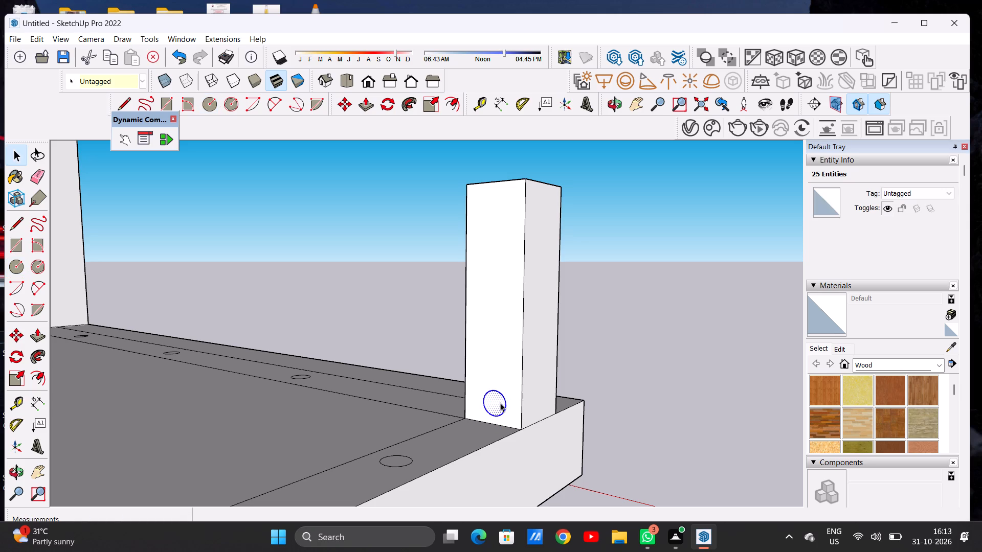
key("m")
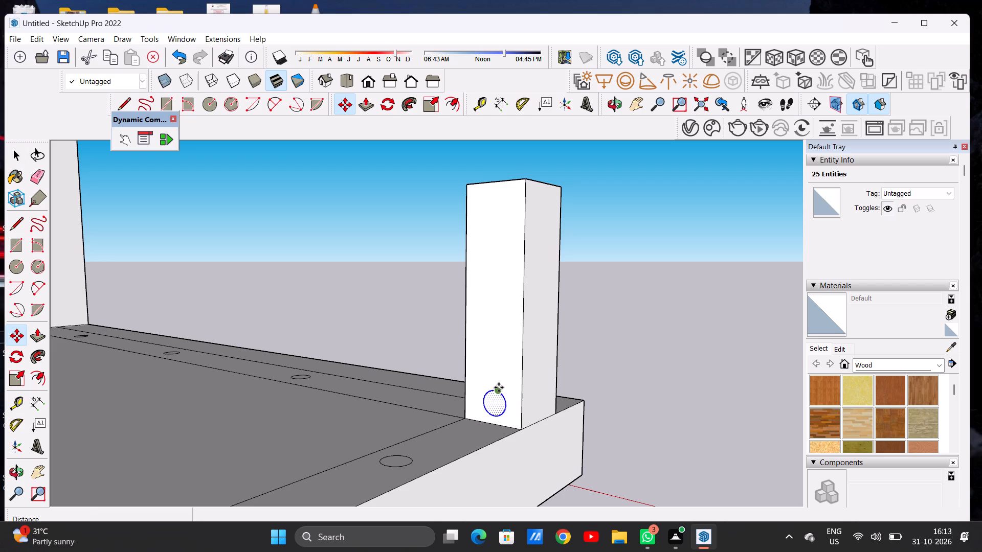
left_click(499, 387)
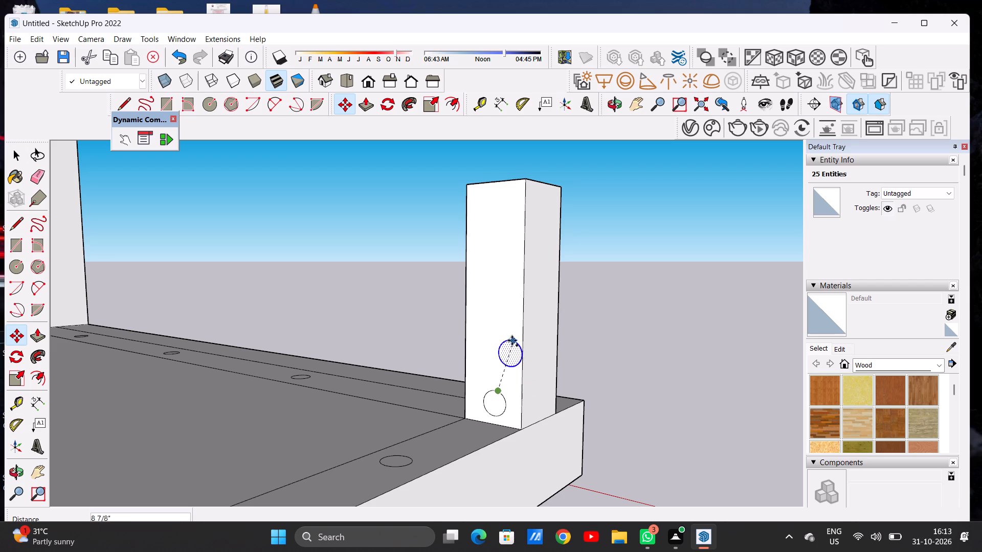
left_click(499, 199)
Copy the top circle down the face about 1' 10 1/4", and copy that new circle up about 1' 5/16".
left_click(499, 199)
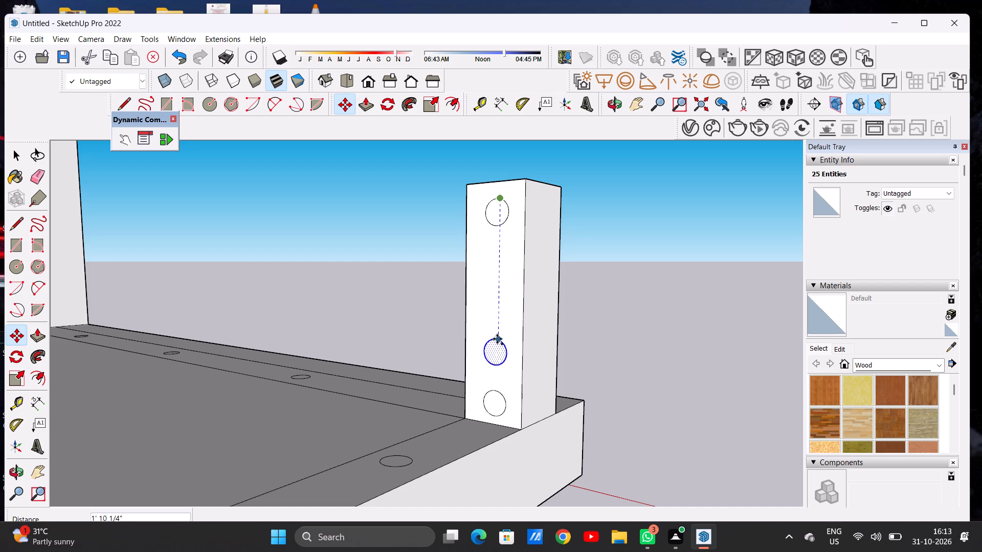
left_click(497, 339)
left_click(497, 338)
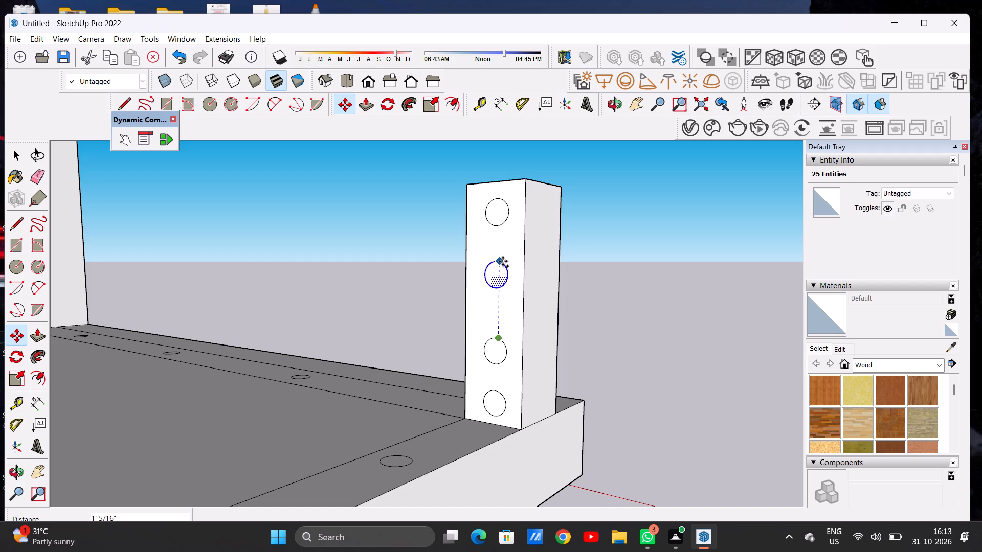
left_click(502, 261)
key("space")
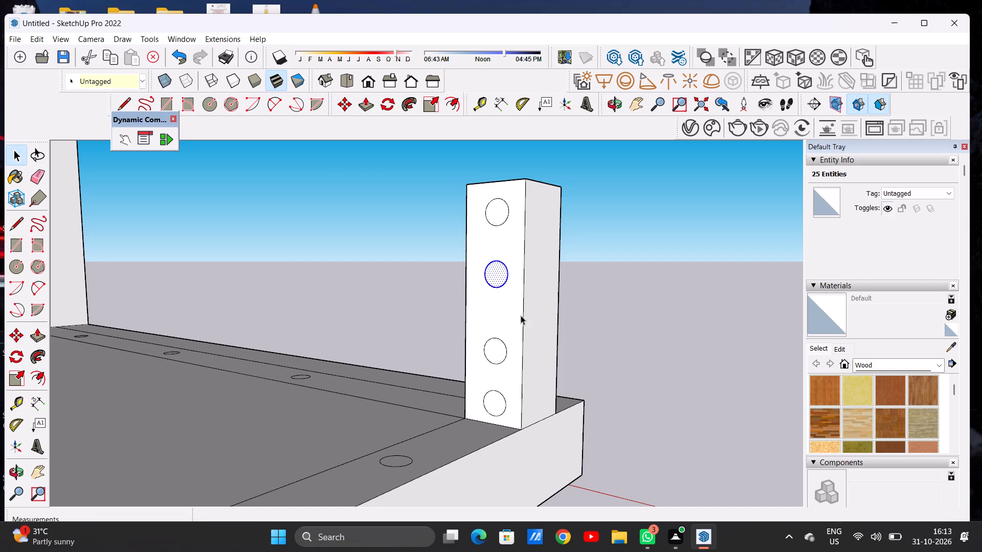
Move the second circle from the bottom straight up the corner post's face to even out the spacing.
double_click(494, 353)
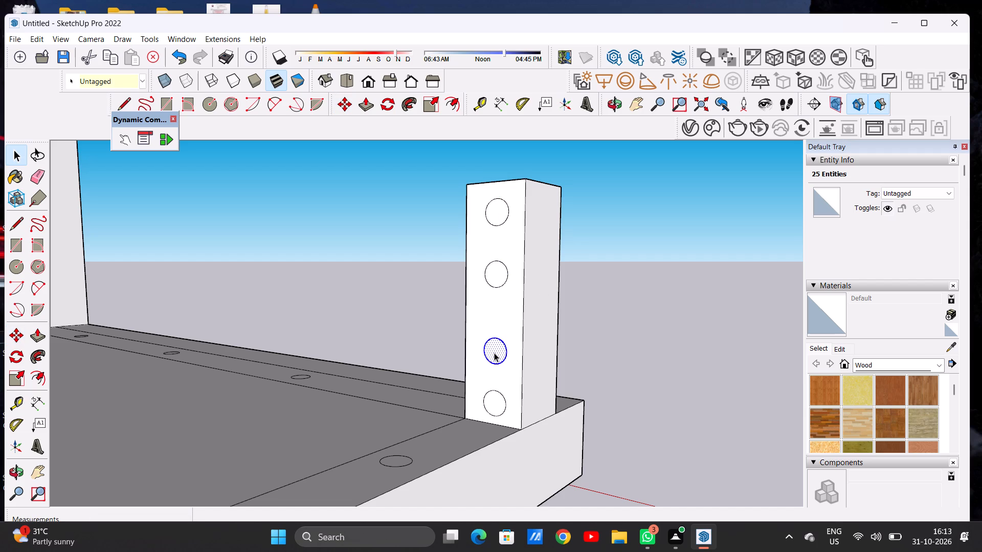
key("m")
left_click(496, 360)
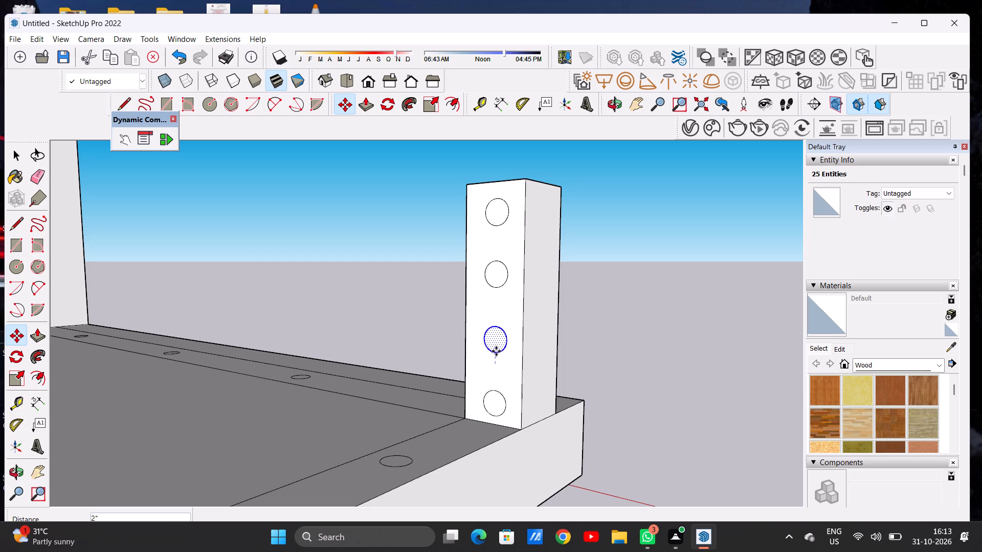
left_click(495, 347)
key("space")
left_click(613, 301)
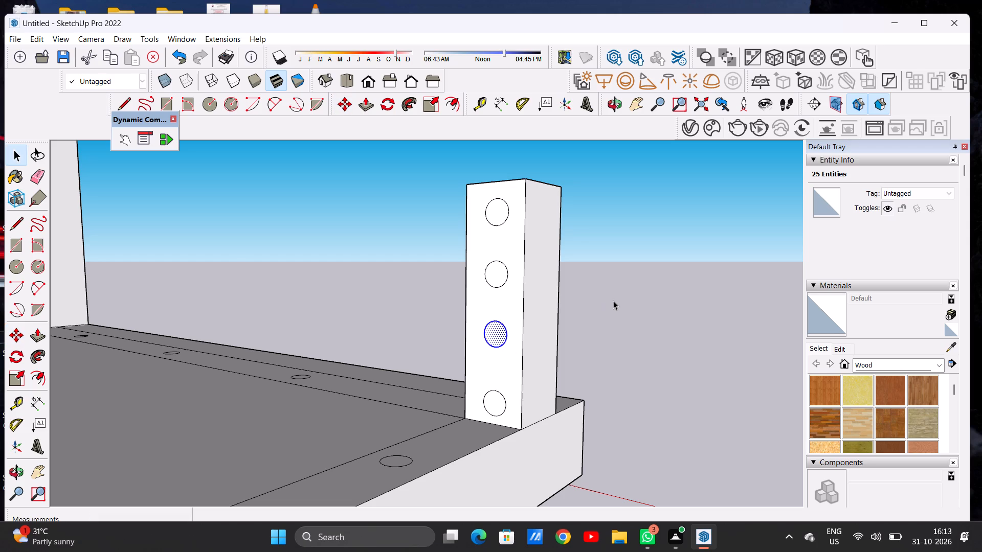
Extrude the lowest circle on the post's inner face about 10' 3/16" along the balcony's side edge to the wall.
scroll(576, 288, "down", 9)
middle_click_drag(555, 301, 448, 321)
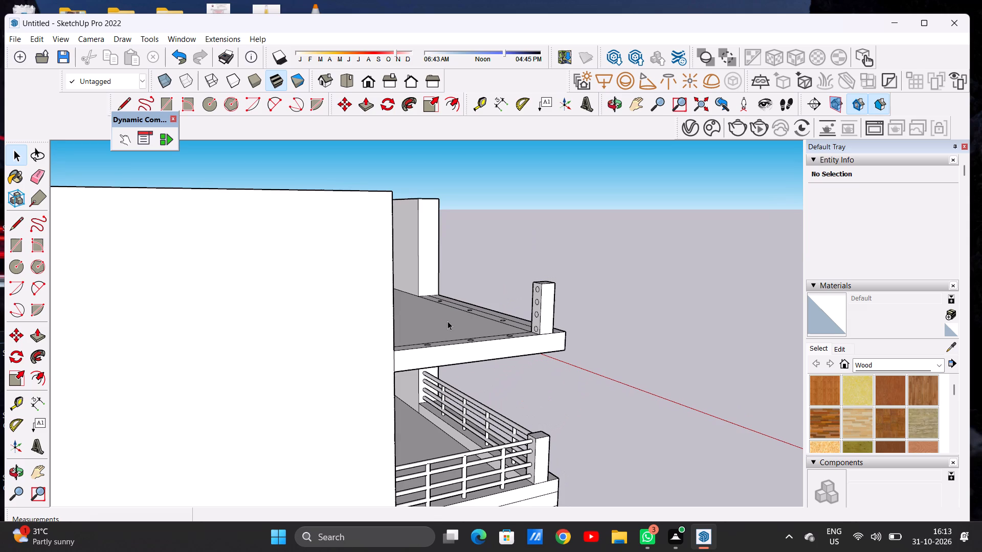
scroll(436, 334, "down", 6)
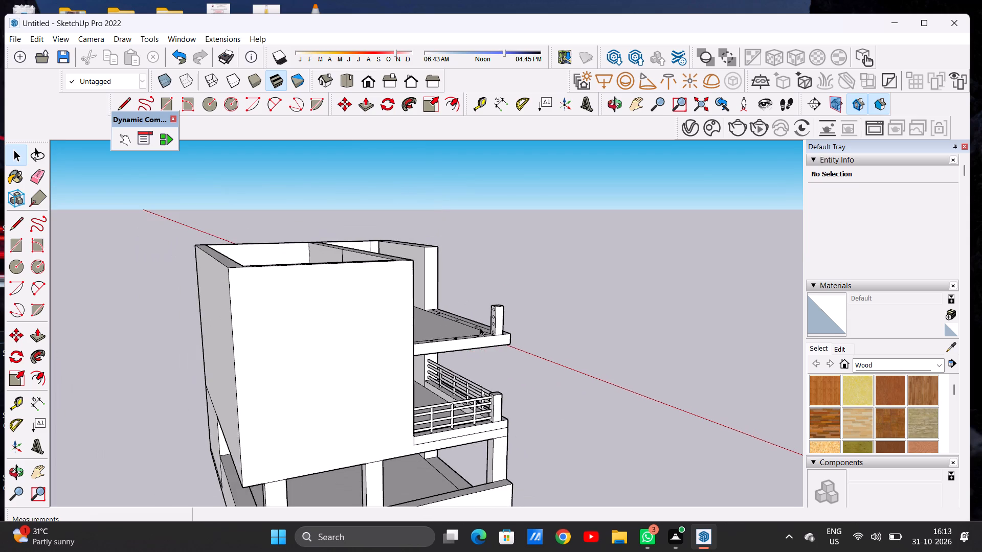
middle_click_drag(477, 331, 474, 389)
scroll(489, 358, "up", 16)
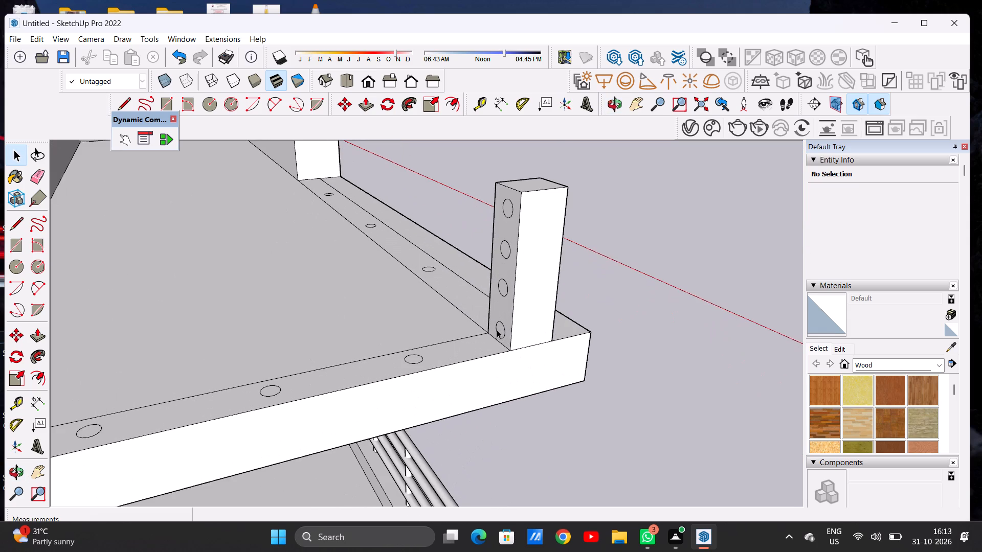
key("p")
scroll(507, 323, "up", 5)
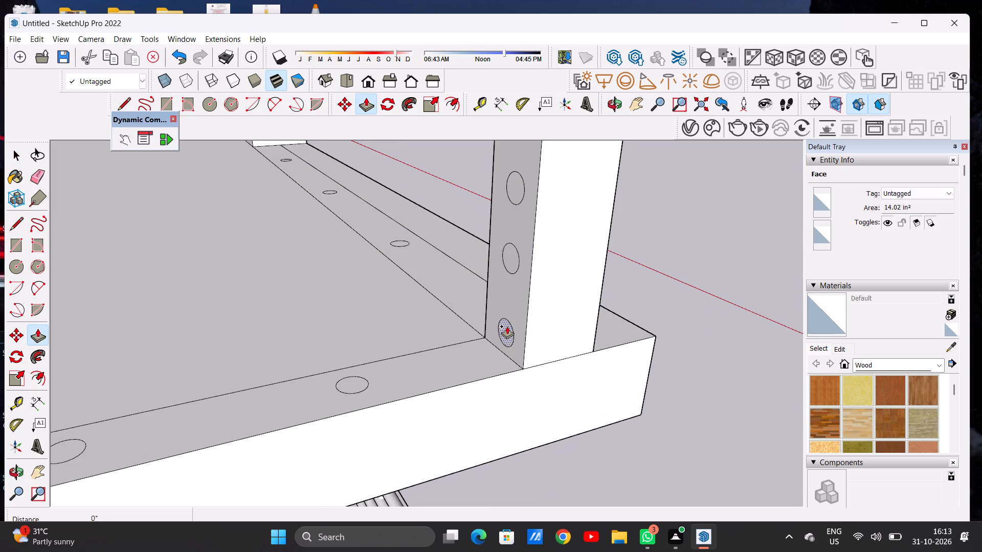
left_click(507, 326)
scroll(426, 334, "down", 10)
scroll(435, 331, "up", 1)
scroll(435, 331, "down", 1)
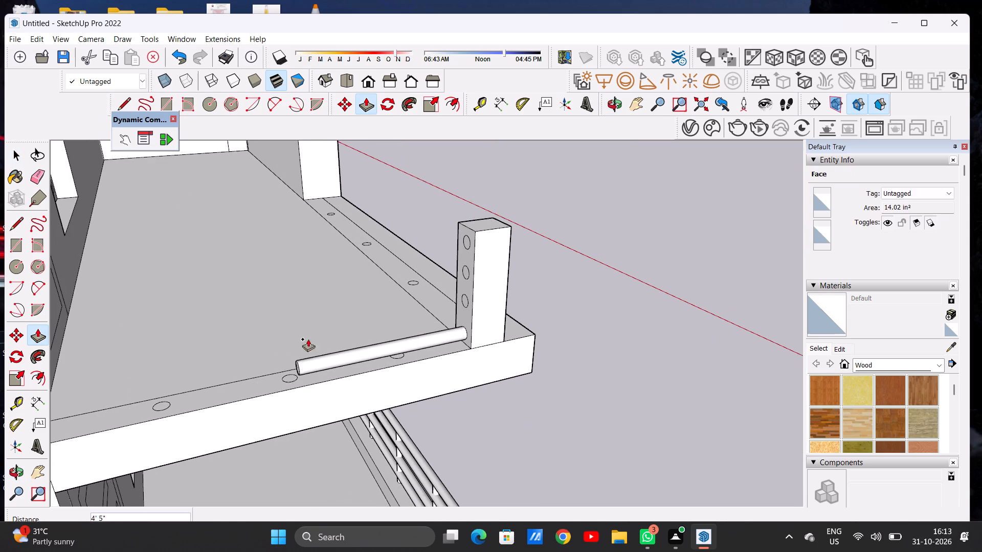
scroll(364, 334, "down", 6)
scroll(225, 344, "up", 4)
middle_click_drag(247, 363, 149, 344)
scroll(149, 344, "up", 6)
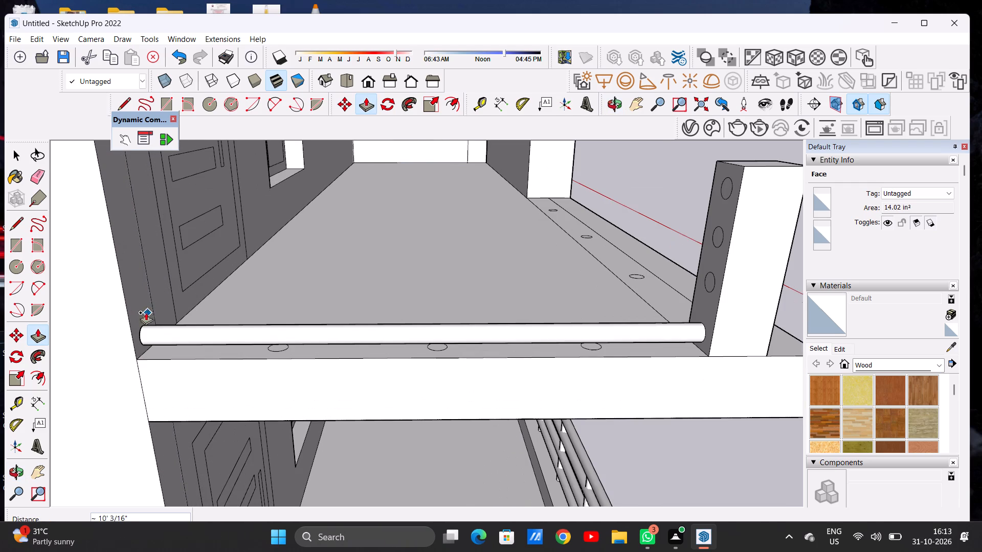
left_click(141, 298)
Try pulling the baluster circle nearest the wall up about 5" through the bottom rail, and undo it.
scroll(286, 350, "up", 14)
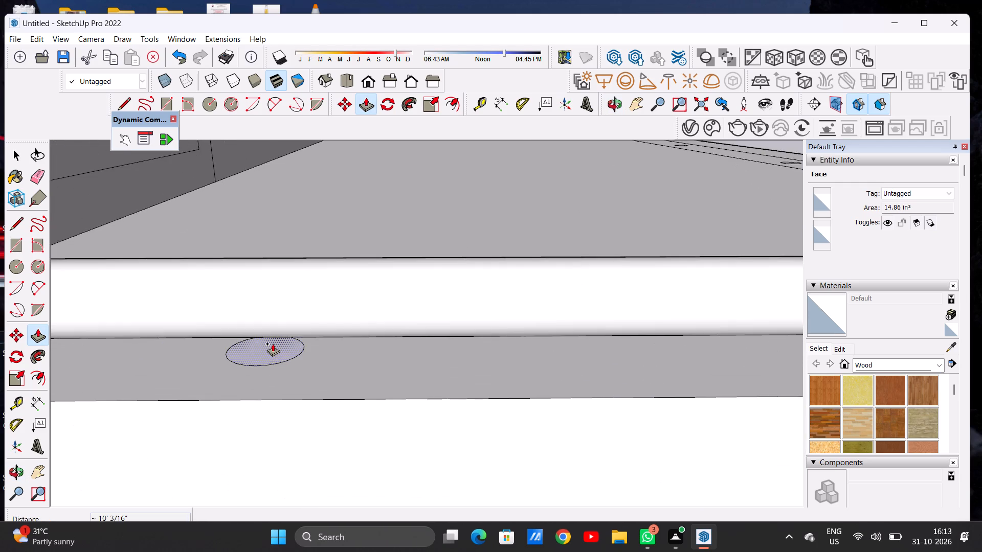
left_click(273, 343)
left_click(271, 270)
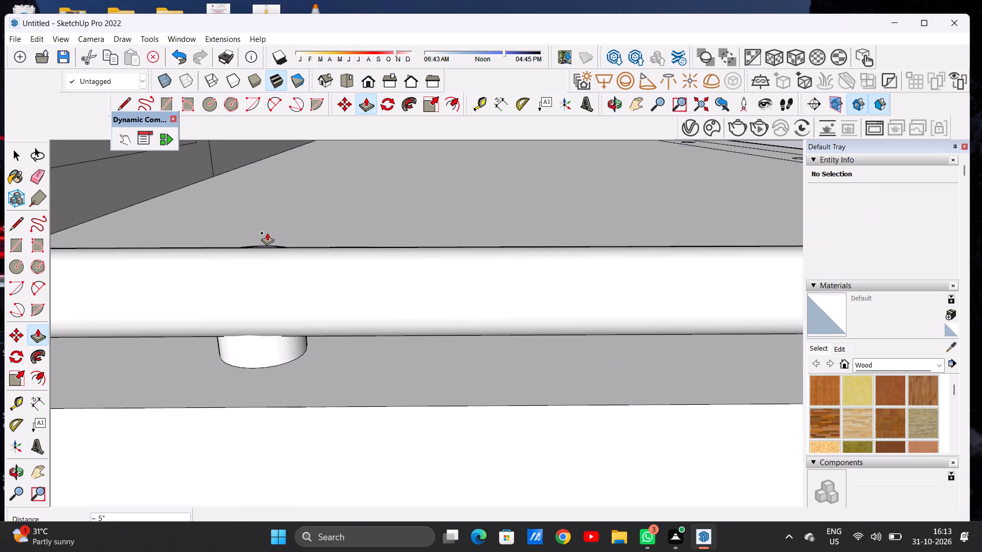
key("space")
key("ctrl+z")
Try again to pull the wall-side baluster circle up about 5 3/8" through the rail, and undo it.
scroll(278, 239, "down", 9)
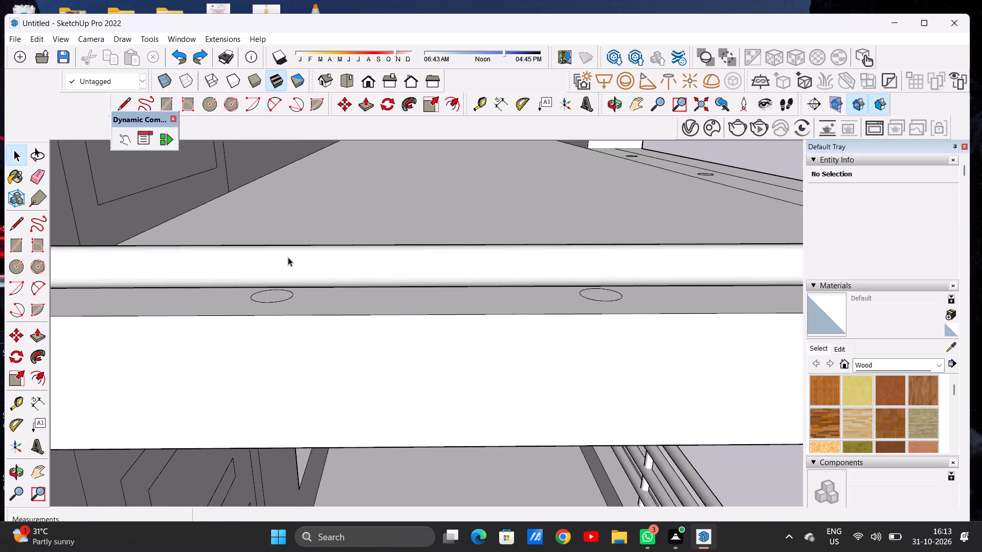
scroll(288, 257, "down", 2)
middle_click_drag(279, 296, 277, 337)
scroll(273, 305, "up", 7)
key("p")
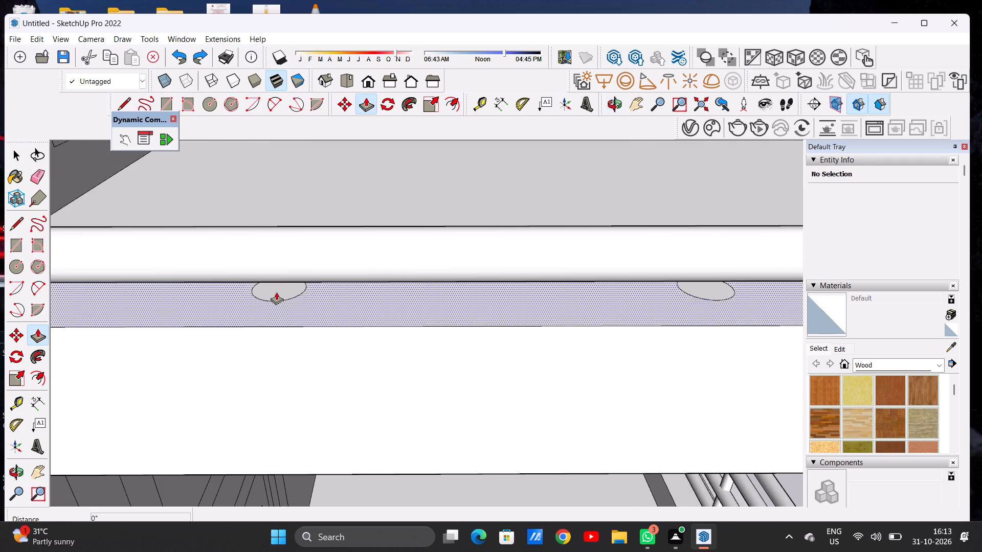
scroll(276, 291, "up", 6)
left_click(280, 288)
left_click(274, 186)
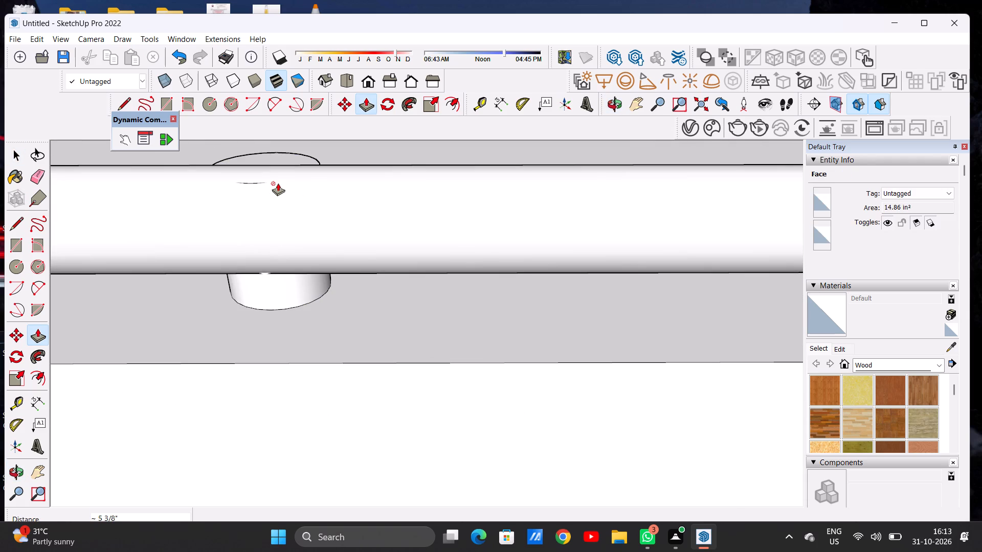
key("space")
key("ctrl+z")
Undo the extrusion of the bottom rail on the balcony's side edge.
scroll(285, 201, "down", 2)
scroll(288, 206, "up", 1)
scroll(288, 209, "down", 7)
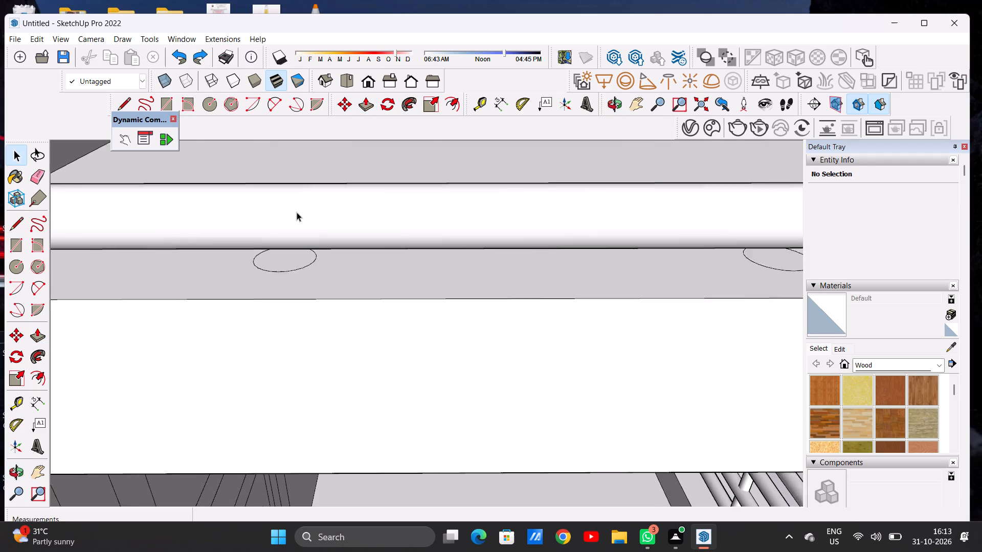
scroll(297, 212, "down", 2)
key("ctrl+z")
Move the side-edge baluster circle nearest the corner post about 1 9/16" toward the slab's outer edge.
scroll(297, 213, "down", 13)
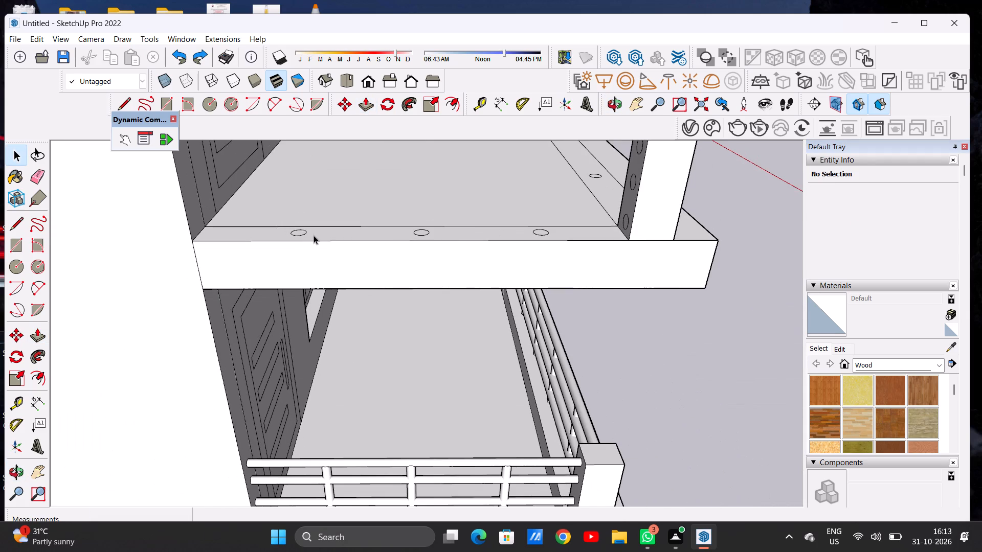
scroll(343, 236, "down", 4)
middle_click_drag(475, 217, 476, 327)
scroll(468, 349, "up", 6)
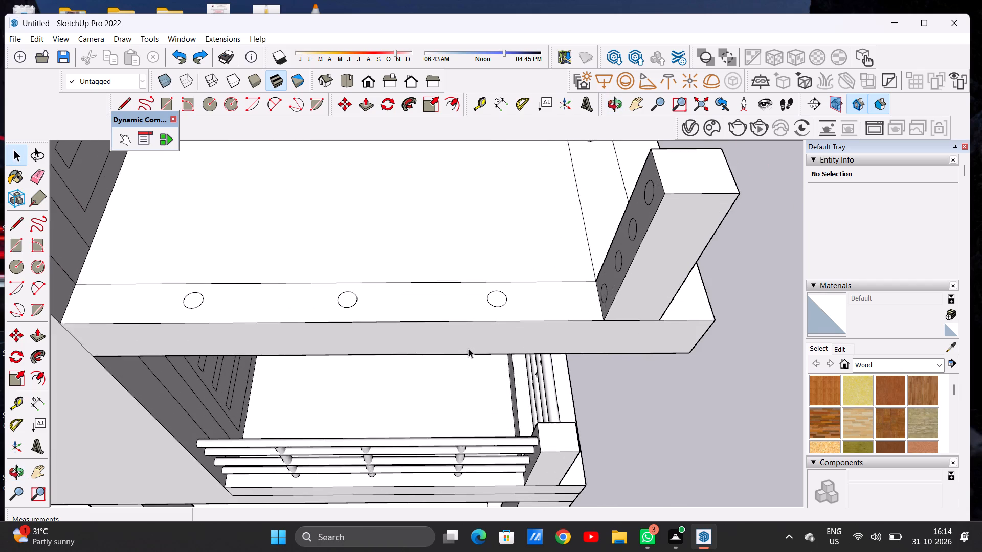
scroll(501, 309, "up", 3)
double_click(497, 299)
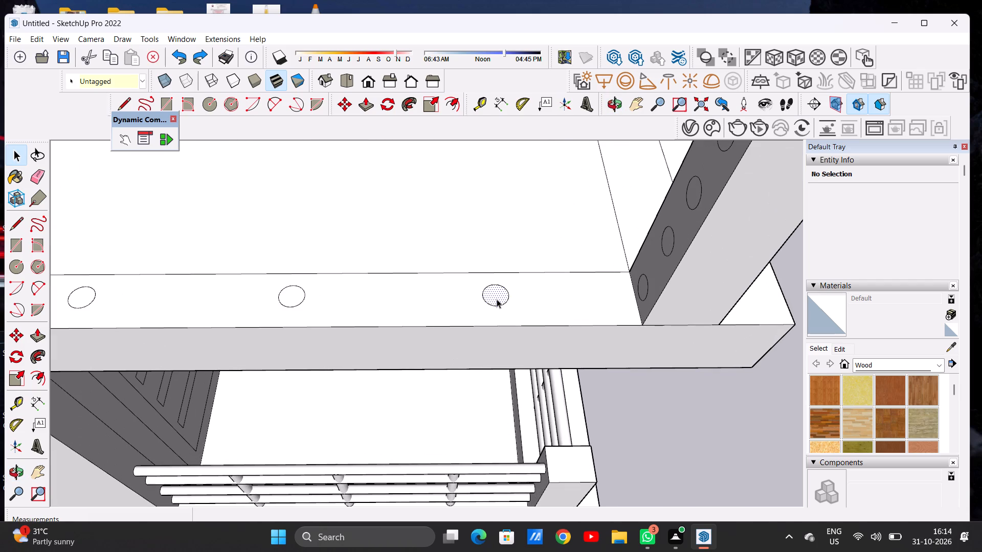
key("m")
left_click(498, 308)
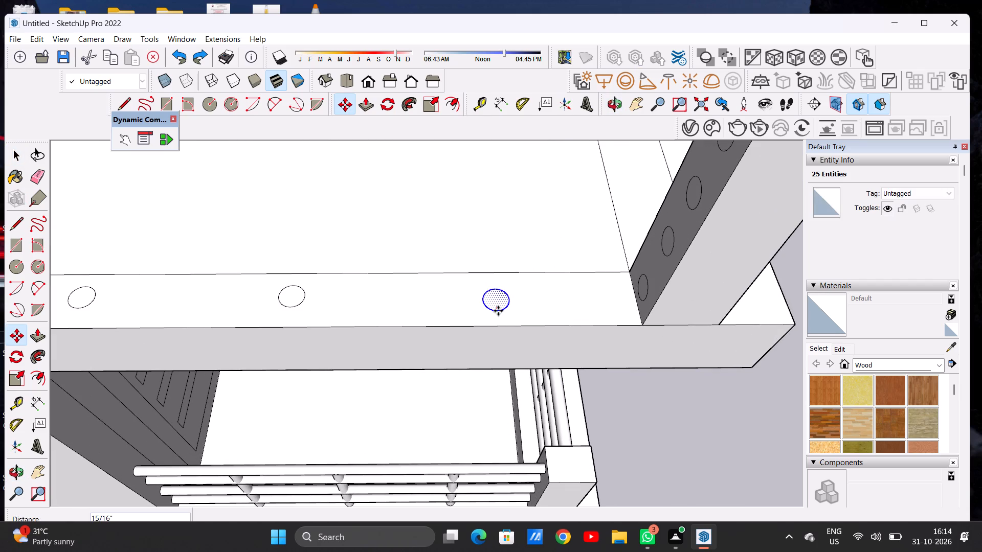
left_click(498, 314)
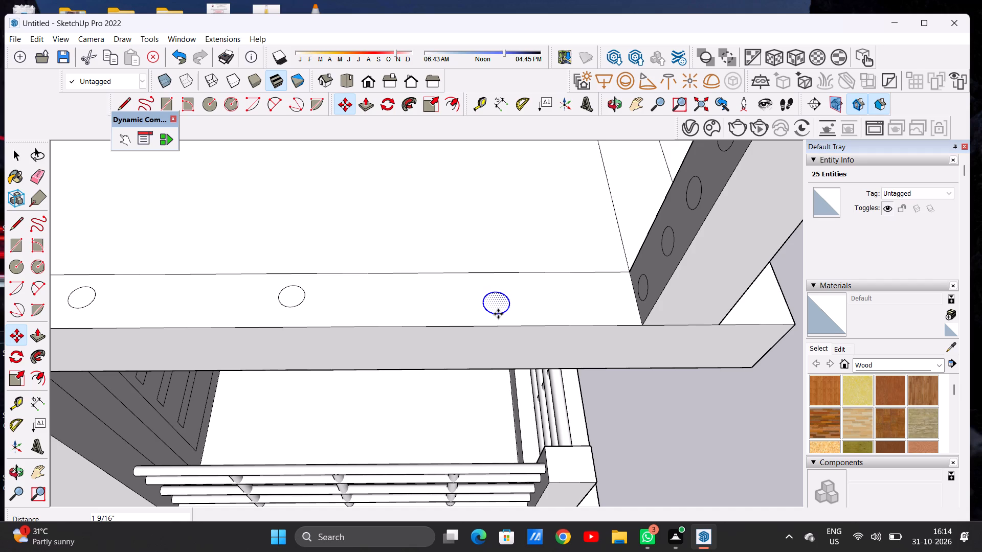
key("space")
Move the middle side-edge baluster circle about 1 11/16" toward the slab's outer edge.
double_click(296, 298)
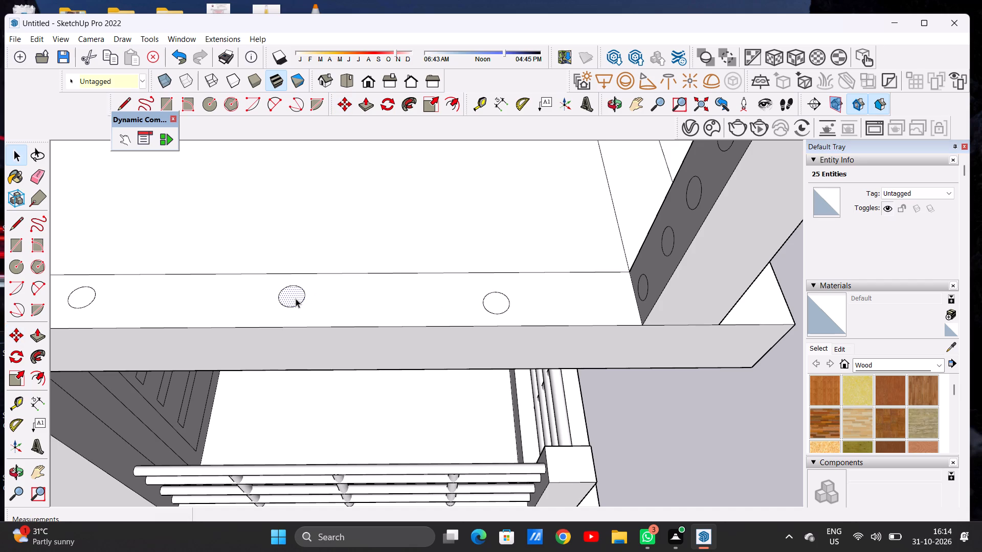
key("m")
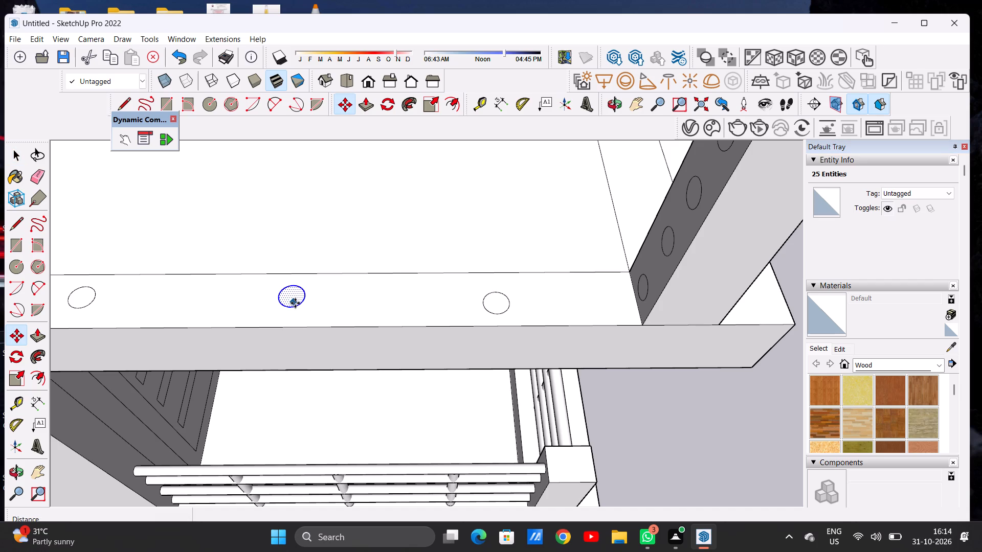
left_click(295, 304)
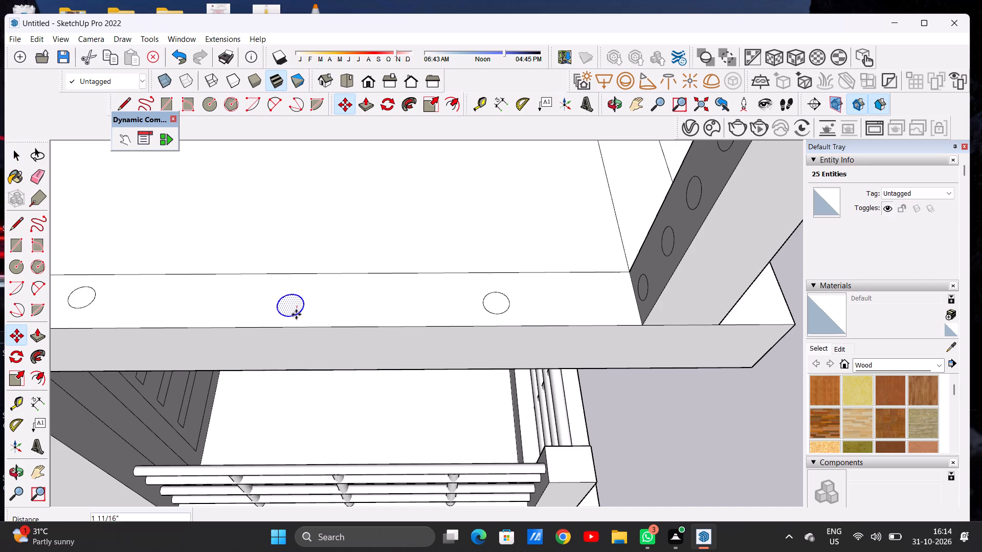
left_click(297, 315)
scroll(412, 310, "down", 7)
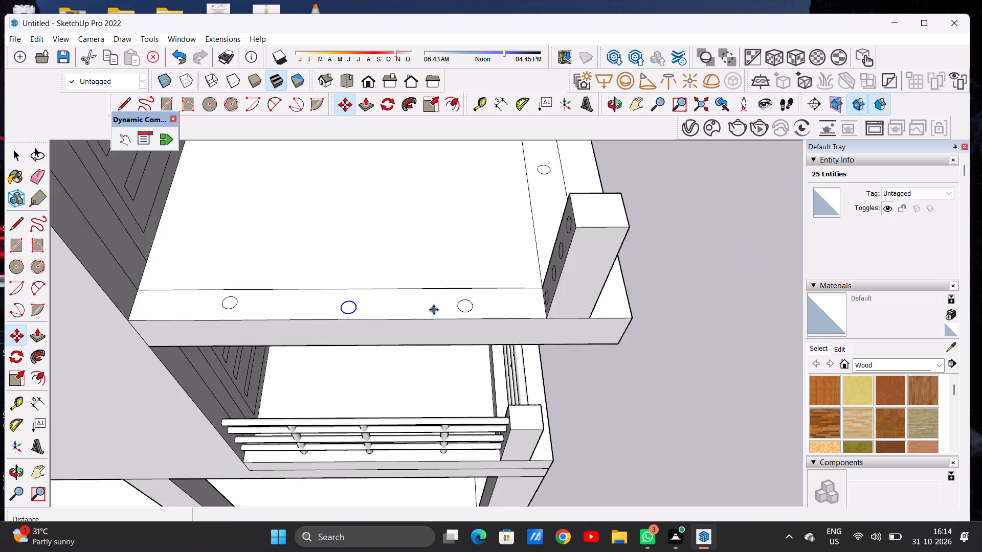
scroll(241, 304, "up", 5)
key("space")
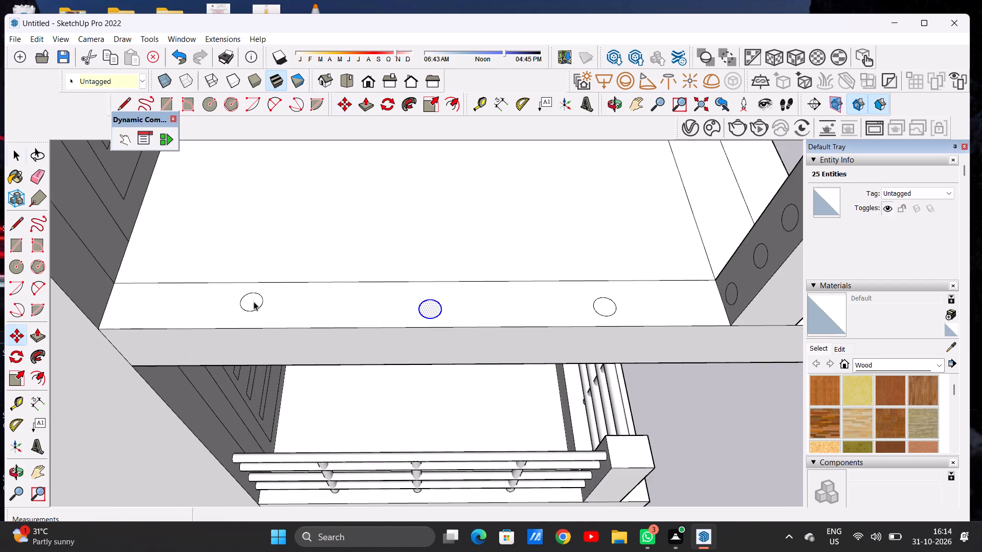
Move the side-edge baluster circle nearest the wall about 1 7/8" toward the slab's outer edge.
scroll(258, 299, "up", 5)
double_click(252, 304)
key("m")
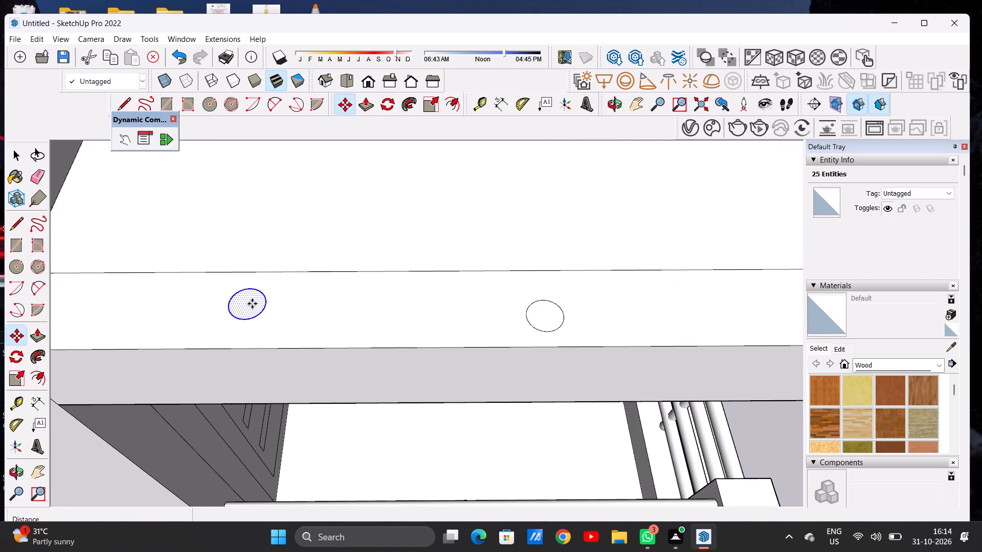
left_click(244, 320)
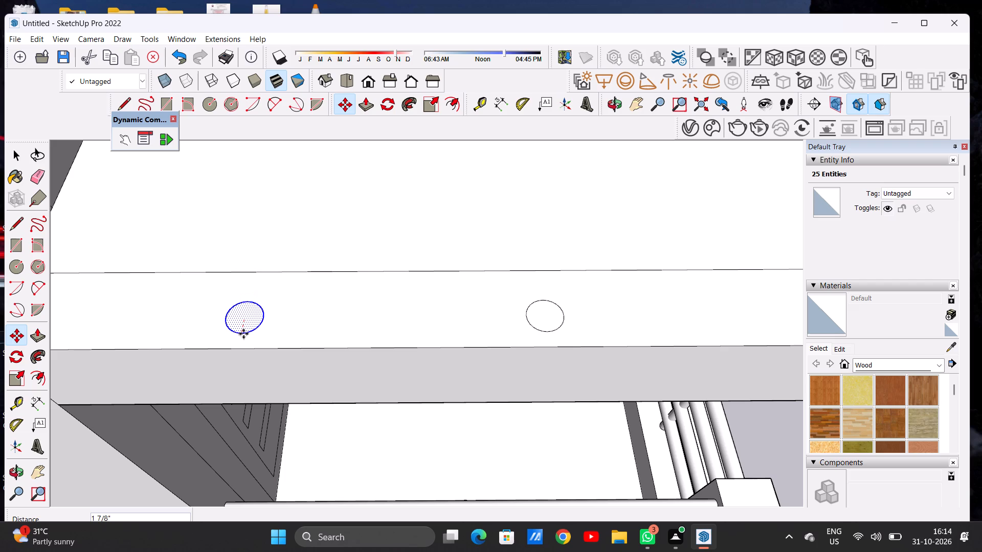
left_click(243, 334)
key("space")
scroll(304, 327, "down", 14)
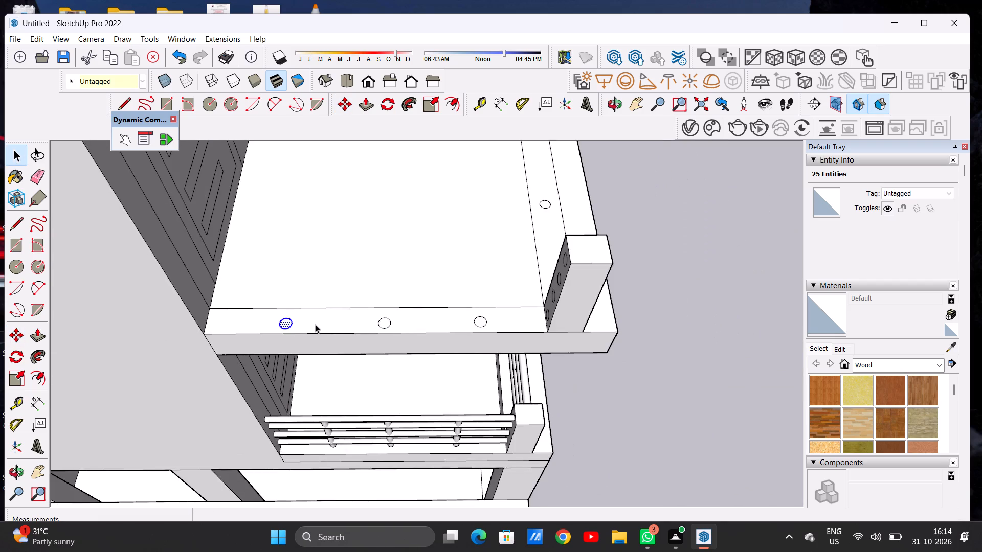
scroll(318, 327, "down", 3)
left_click(600, 360)
Extrude the lowest circle on the post's side-edge face about 10' 3/16" to the wall as the bottom rail.
middle_click_drag(462, 354, 546, 306)
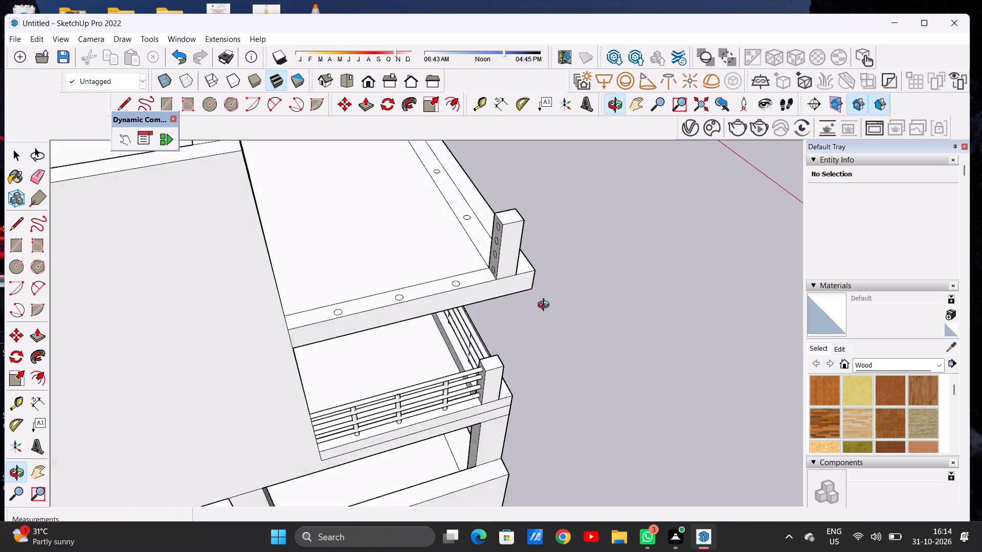
middle_click_drag(546, 306, 598, 291)
scroll(517, 248, "up", 8)
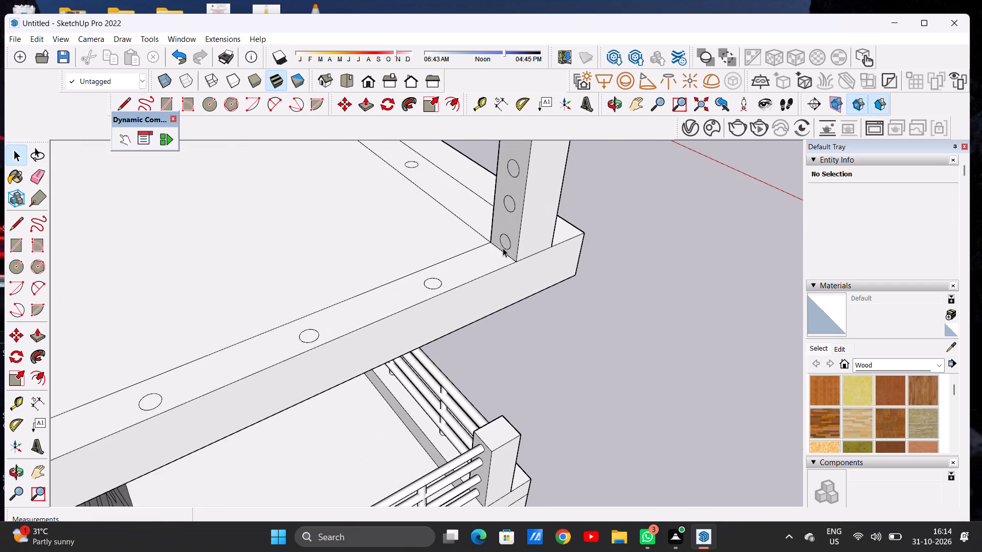
key("p")
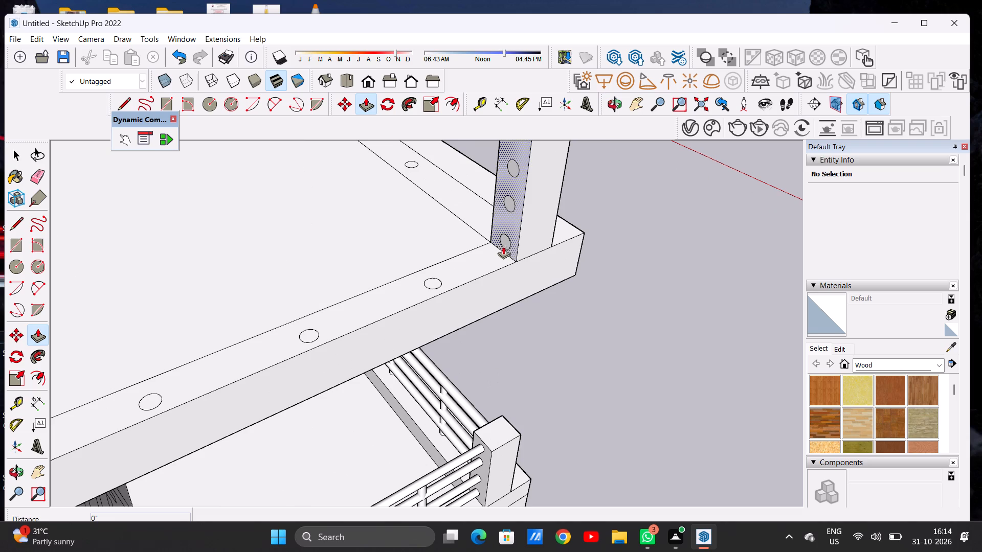
scroll(504, 239, "up", 9)
left_click(504, 239)
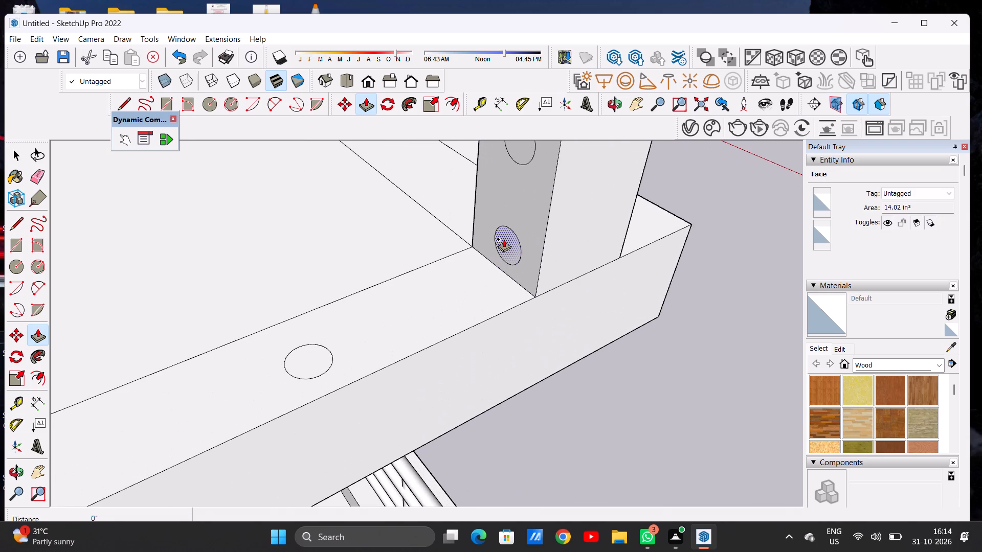
scroll(431, 258, "down", 19)
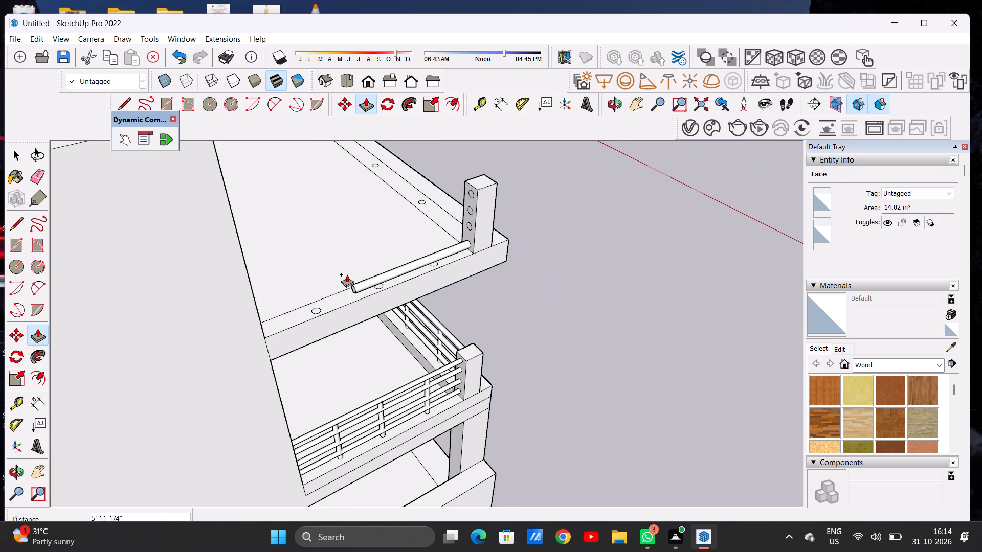
middle_click_drag(340, 277, 215, 260)
scroll(206, 215, "up", 5)
scroll(208, 218, "down", 1)
scroll(211, 220, "up", 5)
left_click(198, 244)
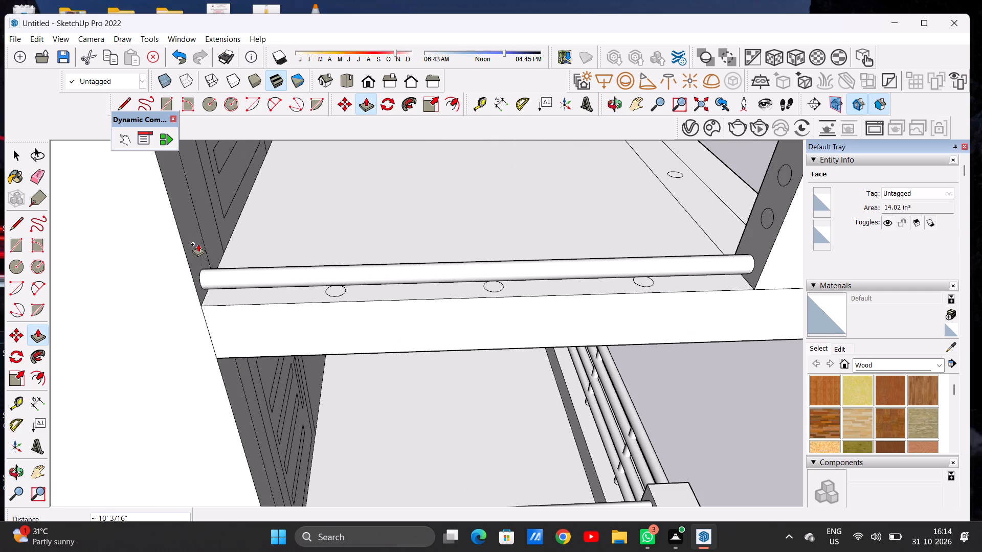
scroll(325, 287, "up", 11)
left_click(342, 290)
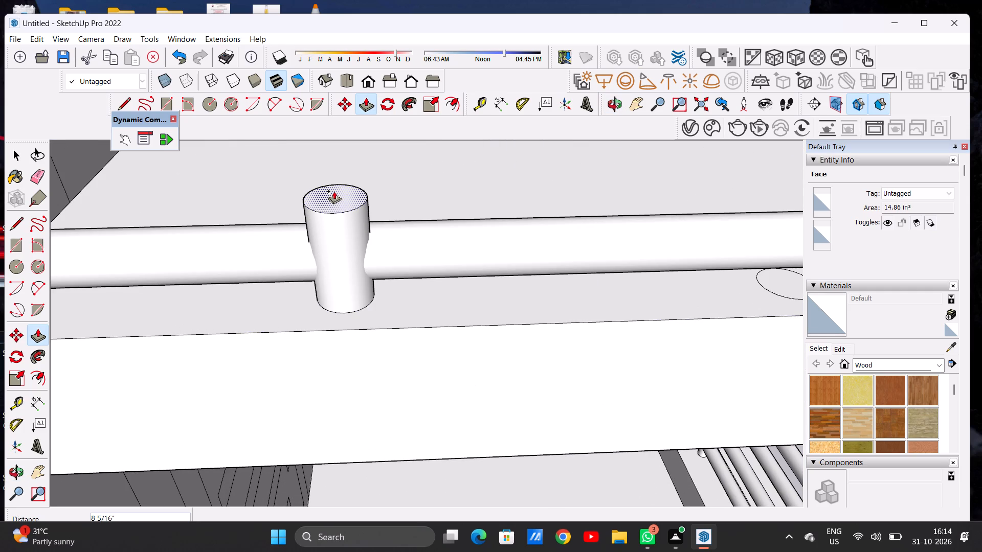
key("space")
Extrude the topmost circle on the post's side-edge face about 10' 3/16" to the wall as the top rail.
scroll(364, 296, "down", 15)
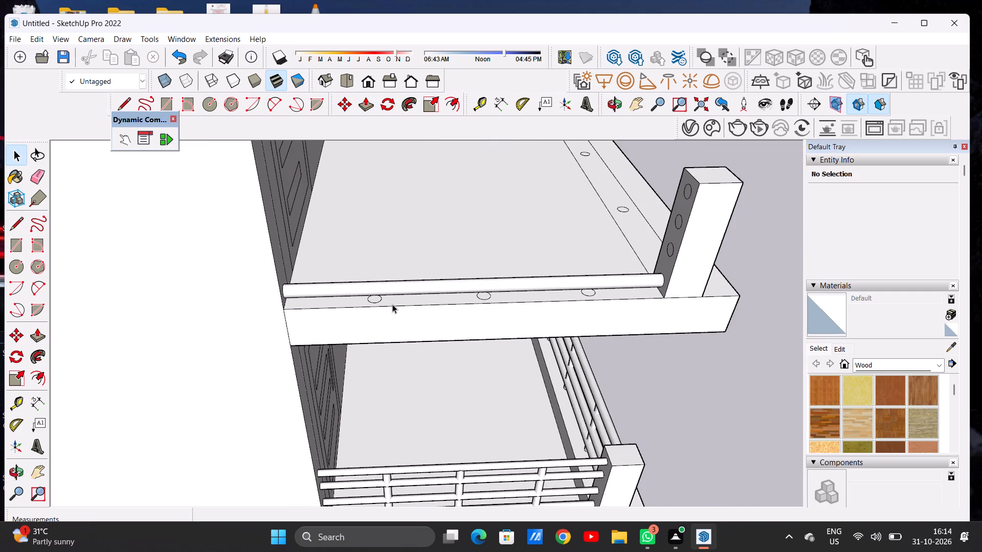
middle_click_drag(392, 303, 408, 266)
scroll(410, 280, "down", 11)
scroll(518, 220, "up", 3)
scroll(518, 220, "down", 1)
scroll(519, 222, "up", 1)
scroll(519, 224, "down", 1)
scroll(520, 226, "up", 1)
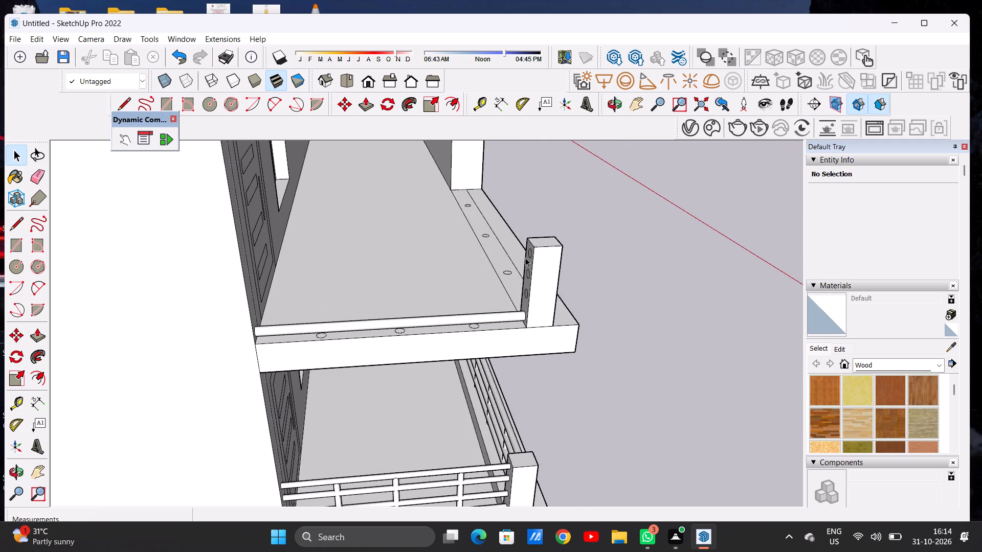
middle_click_drag(532, 256, 573, 228)
scroll(524, 251, "up", 2)
scroll(524, 251, "down", 1)
scroll(524, 251, "up", 4)
scroll(524, 251, "down", 6)
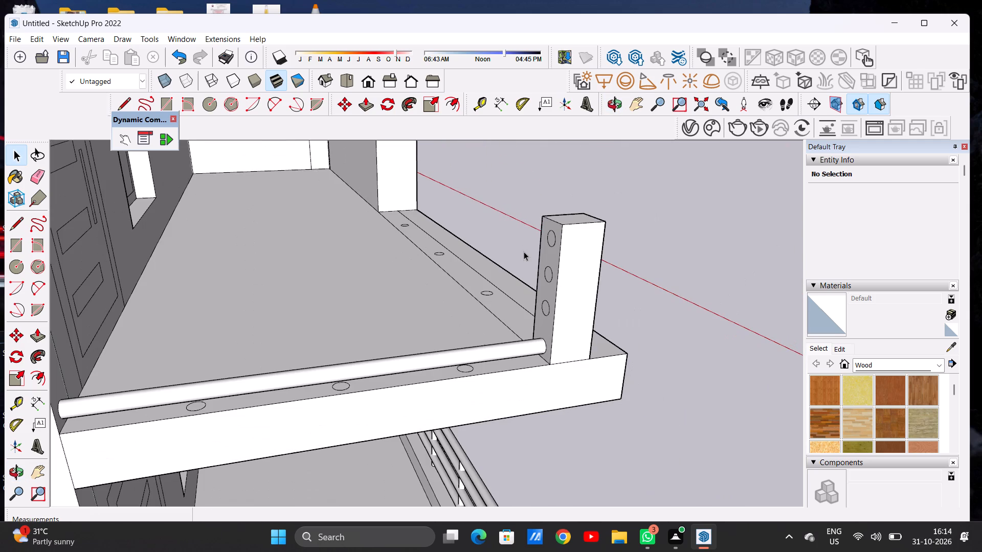
middle_click_drag(534, 277, 588, 243)
scroll(563, 217, "up", 6)
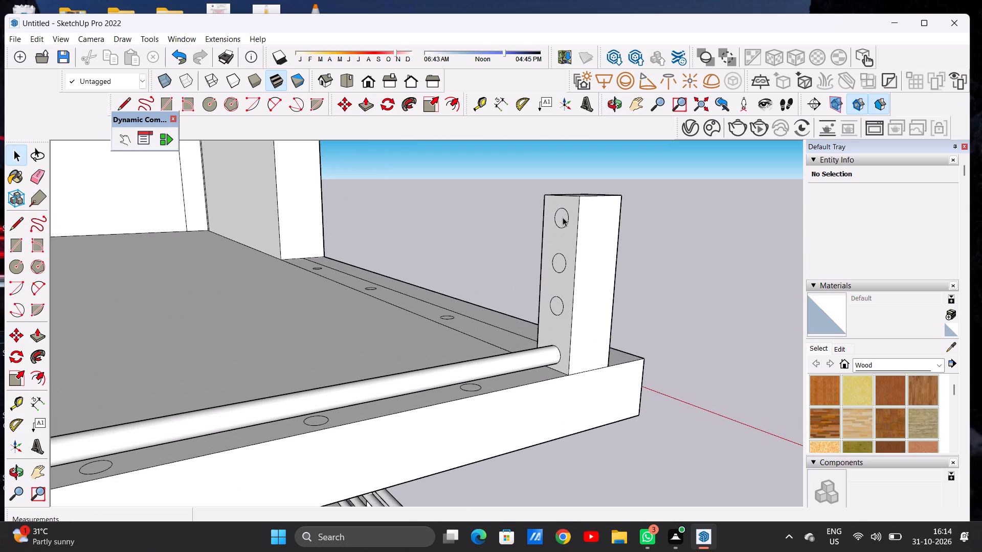
key("p")
scroll(563, 217, "up", 3)
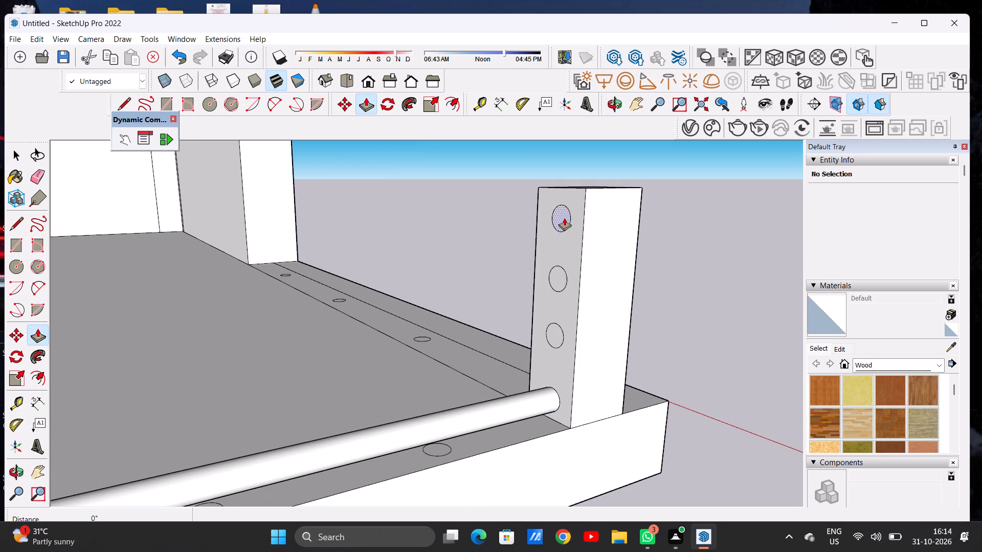
left_click(564, 218)
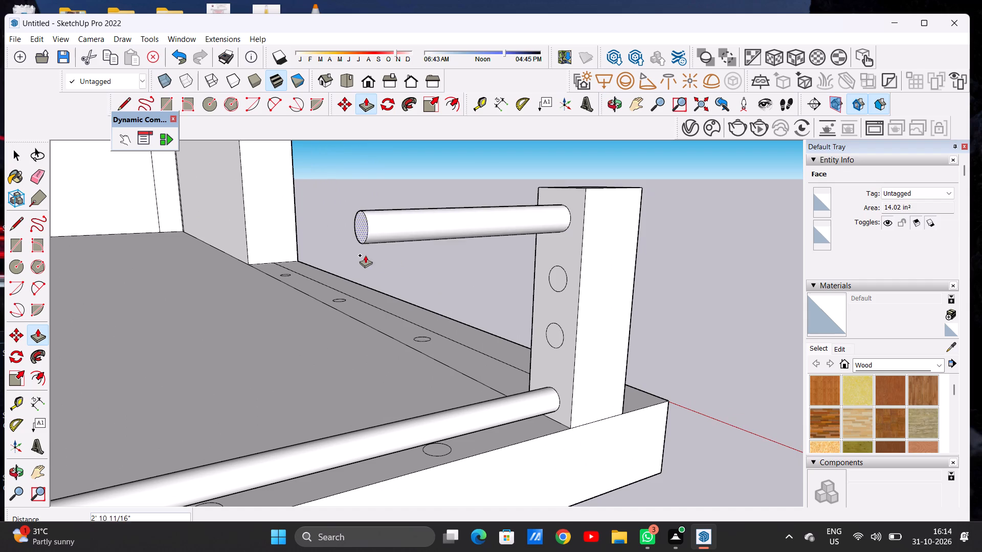
scroll(413, 247, "down", 8)
middle_click_drag(356, 249, 271, 248)
scroll(323, 222, "up", 2)
scroll(323, 222, "down", 1)
scroll(320, 224, "up", 3)
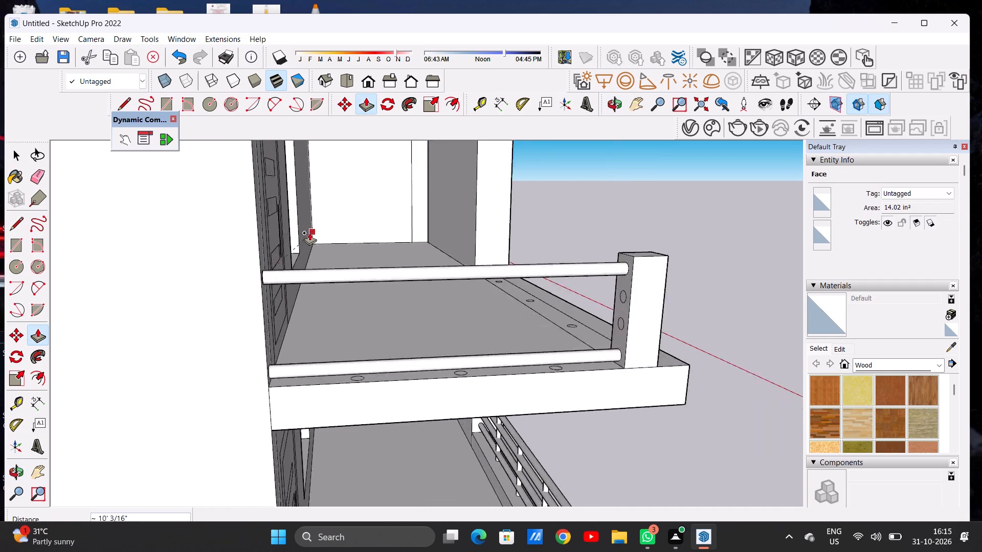
scroll(309, 233, "up", 1)
left_click(247, 242)
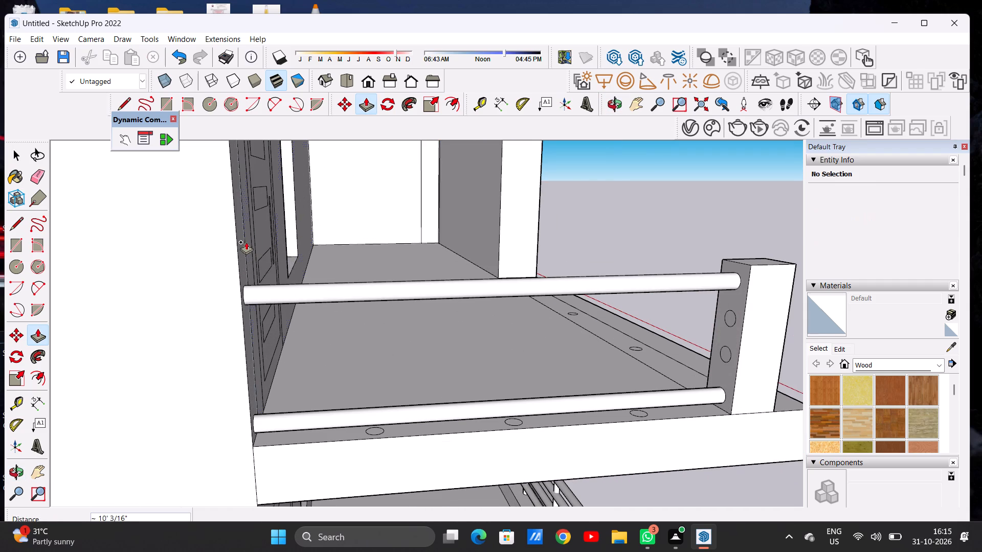
Extrude the second-lowest circle on the post's side-edge face about 10' 3/16" to the wall as a rail.
scroll(276, 255, "down", 4)
middle_click_drag(351, 315, 405, 324)
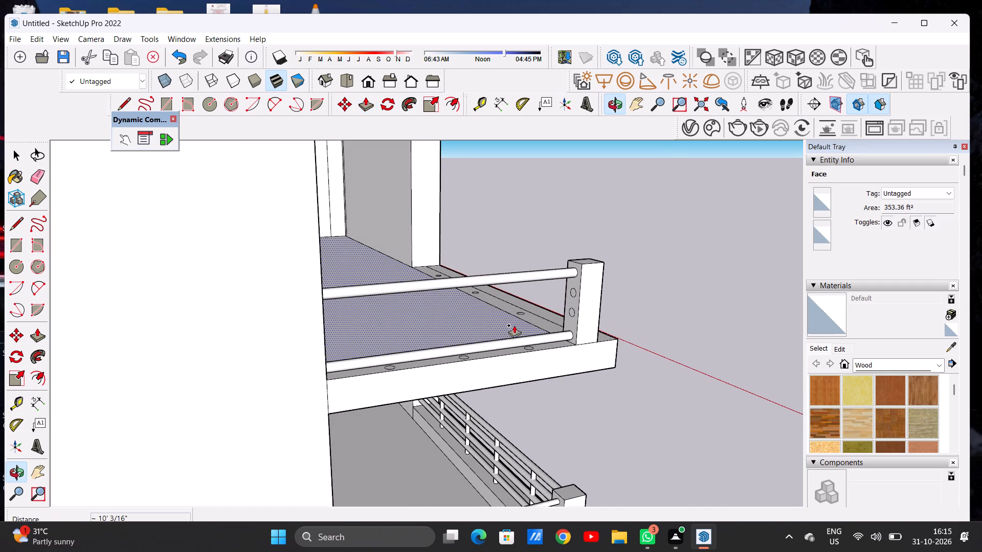
scroll(554, 309, "up", 6)
scroll(547, 289, "down", 5)
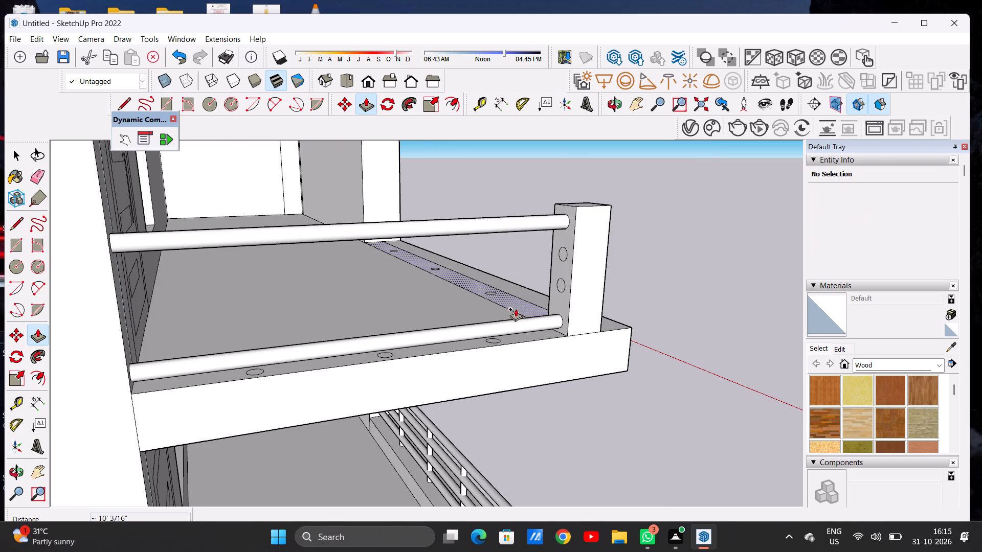
left_click(561, 280)
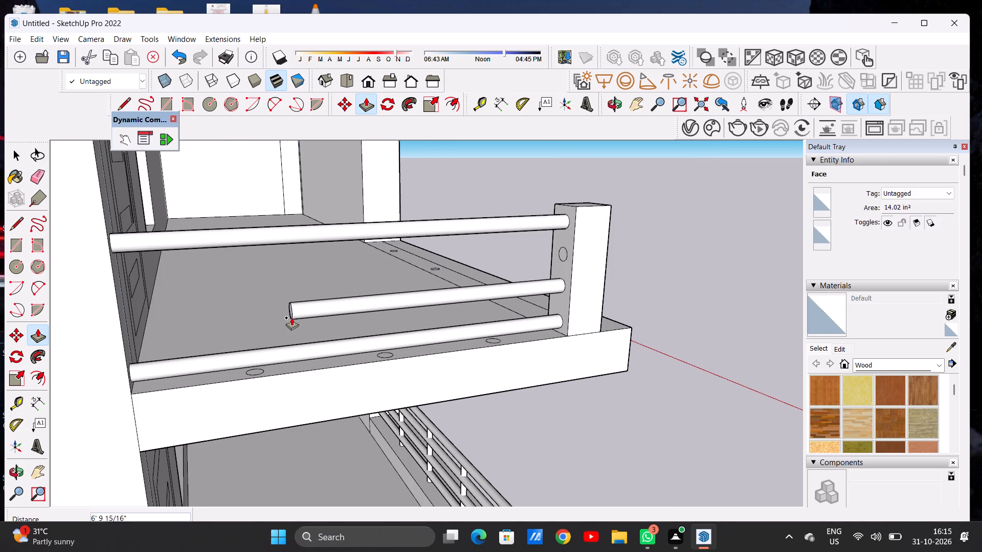
left_click(121, 297)
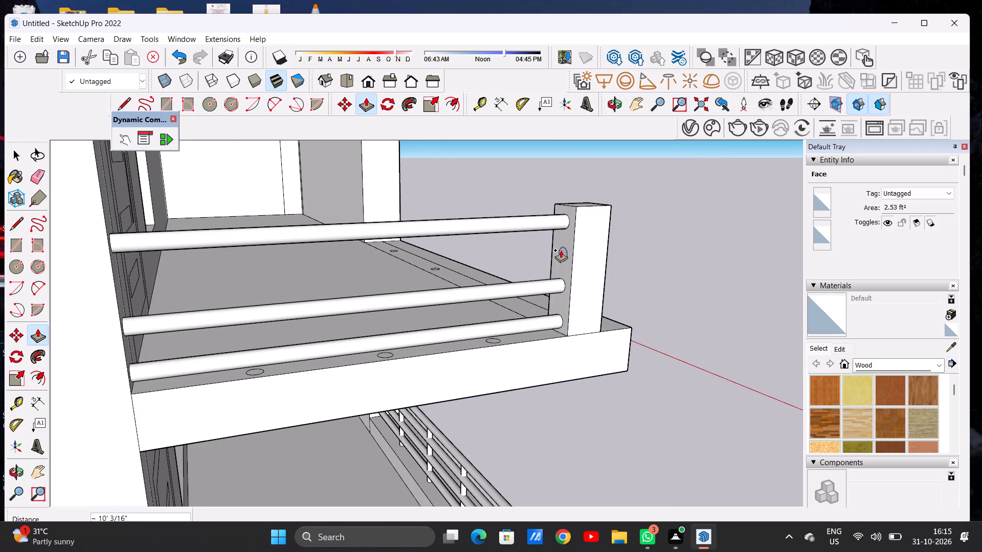
Extrude the remaining circle below the top rail about 10' 3/16" from the post to the wall.
left_click(561, 250)
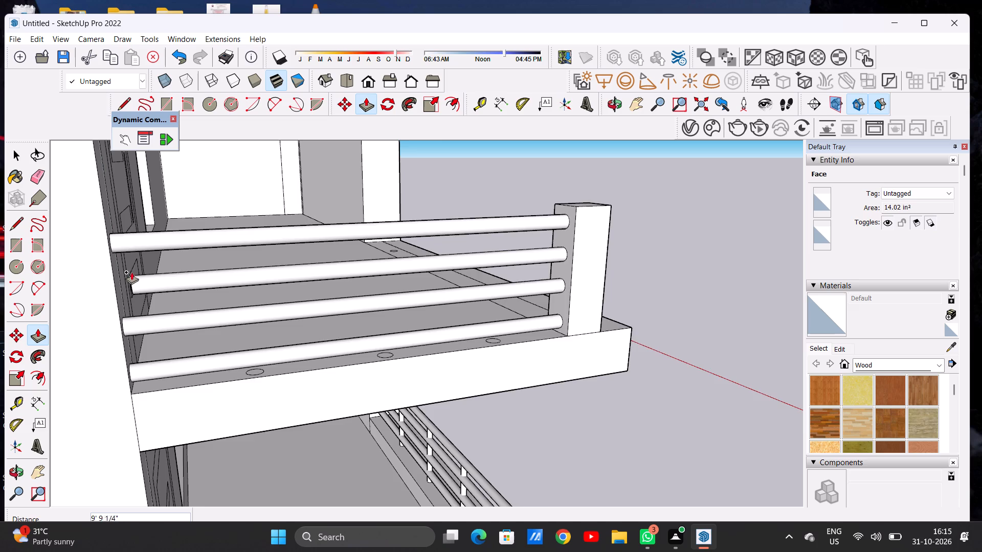
scroll(131, 271, "up", 5)
left_click(98, 252)
Extrude the side-edge baluster circle nearest the corner post about 2' 9 7/8" up into the top rail.
scroll(133, 312, "down", 5)
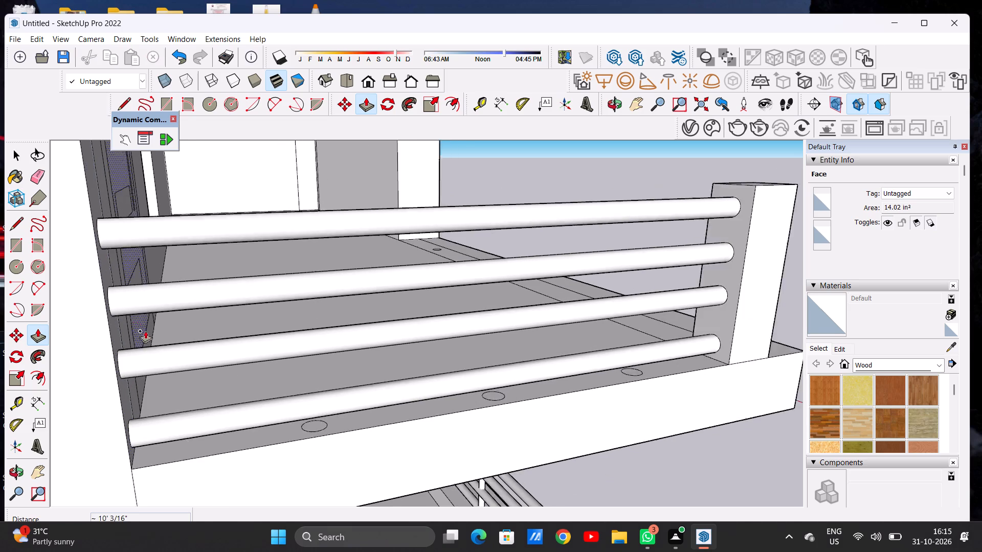
scroll(145, 331, "down", 8)
scroll(365, 354, "up", 19)
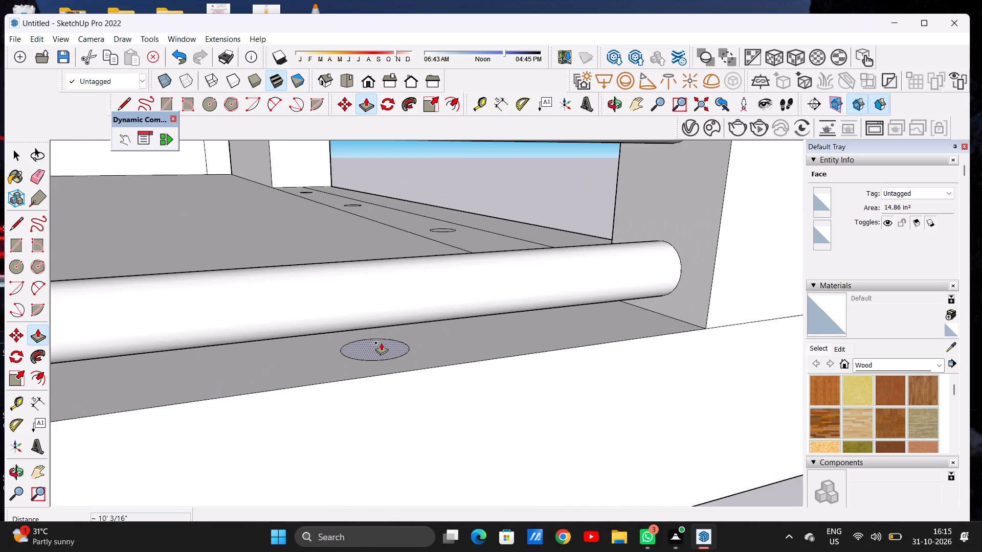
scroll(381, 342, "up", 1)
left_click(373, 346)
scroll(371, 255, "down", 4)
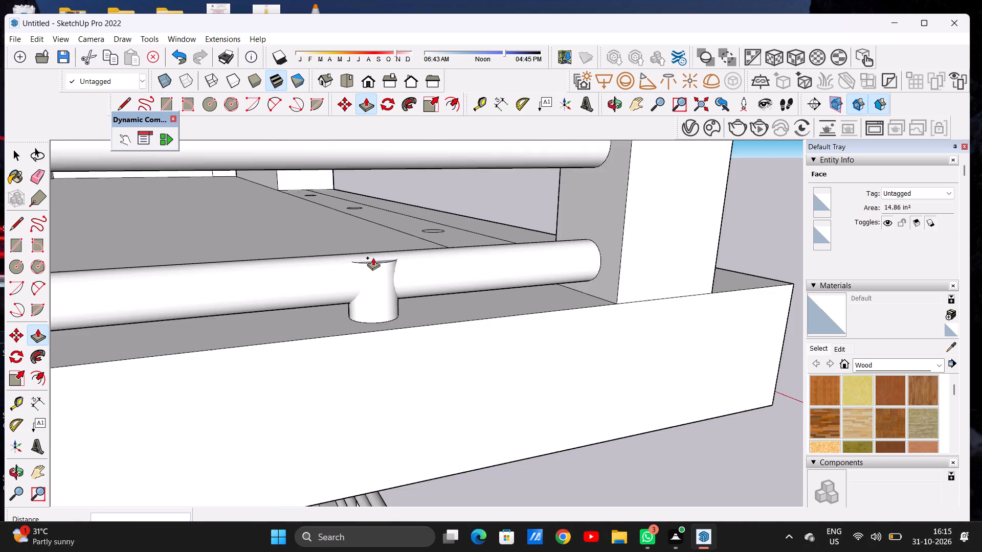
scroll(373, 258, "down", 14)
scroll(383, 170, "up", 5)
scroll(377, 191, "down", 3)
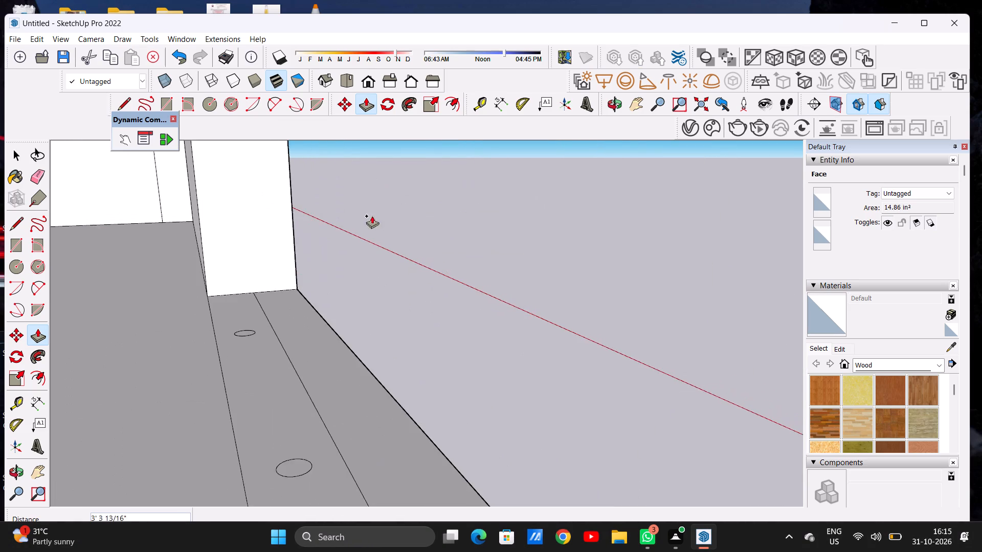
scroll(372, 216, "down", 3)
middle_click_drag(359, 226, 340, 209)
scroll(350, 213, "up", 5)
left_click(352, 221)
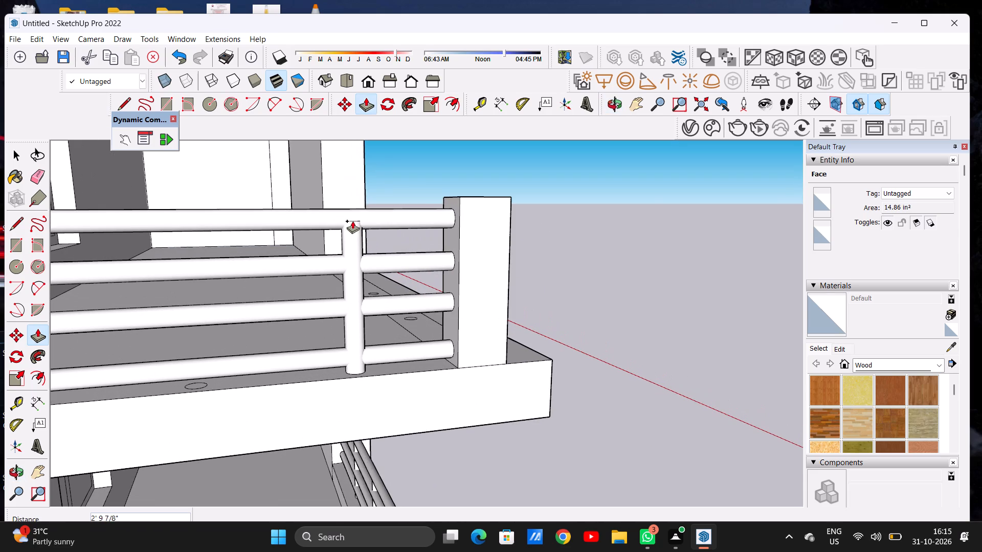
Extrude the middle side-edge baluster circle about 2' 11 5/16" up into the top rail.
scroll(370, 249, "down", 8)
middle_click_drag(312, 284, 297, 293)
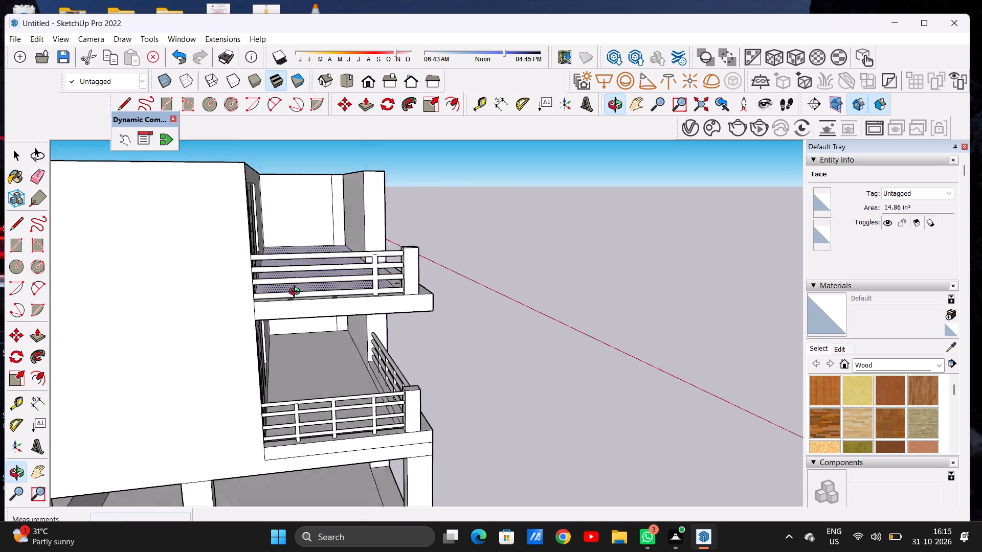
middle_click_drag(297, 293, 293, 323)
scroll(304, 315, "up", 19)
scroll(377, 293, "down", 1)
scroll(377, 293, "up", 3)
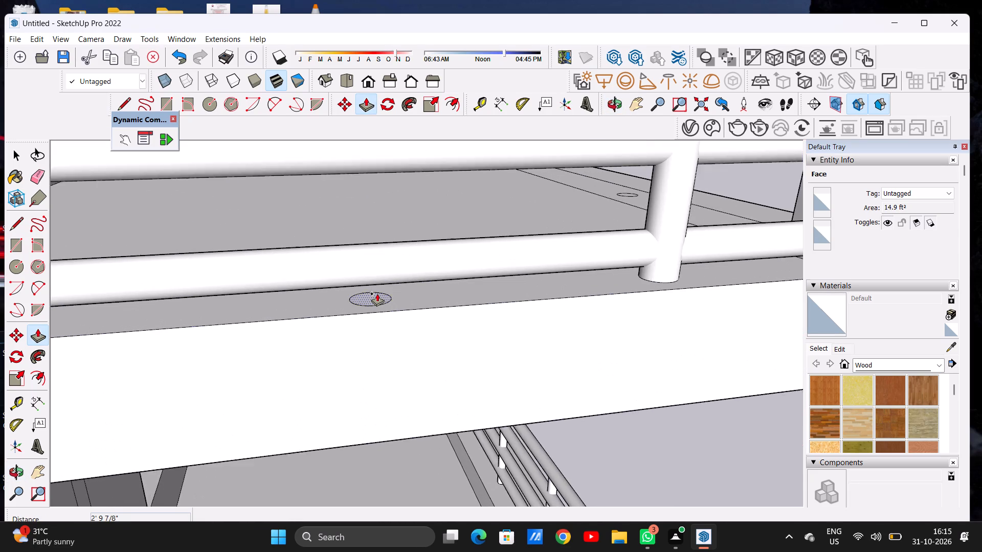
left_click(377, 293)
scroll(361, 208, "down", 6)
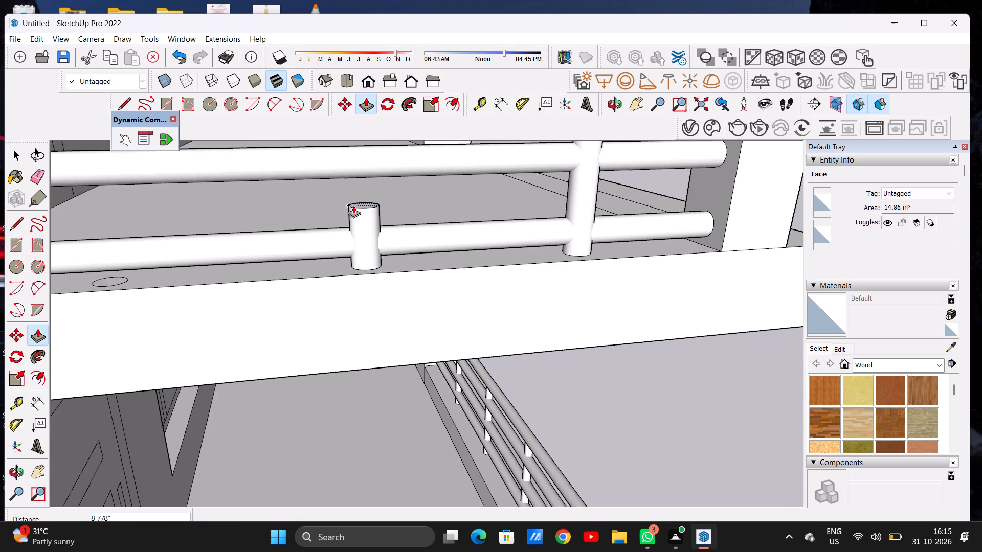
scroll(353, 205, "down", 13)
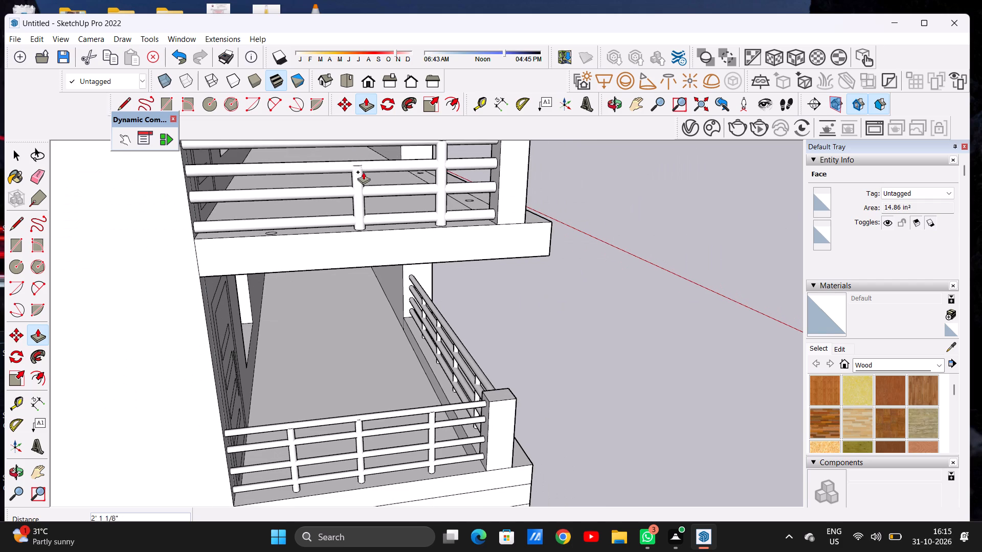
scroll(363, 172, "down", 9)
scroll(373, 156, "up", 8)
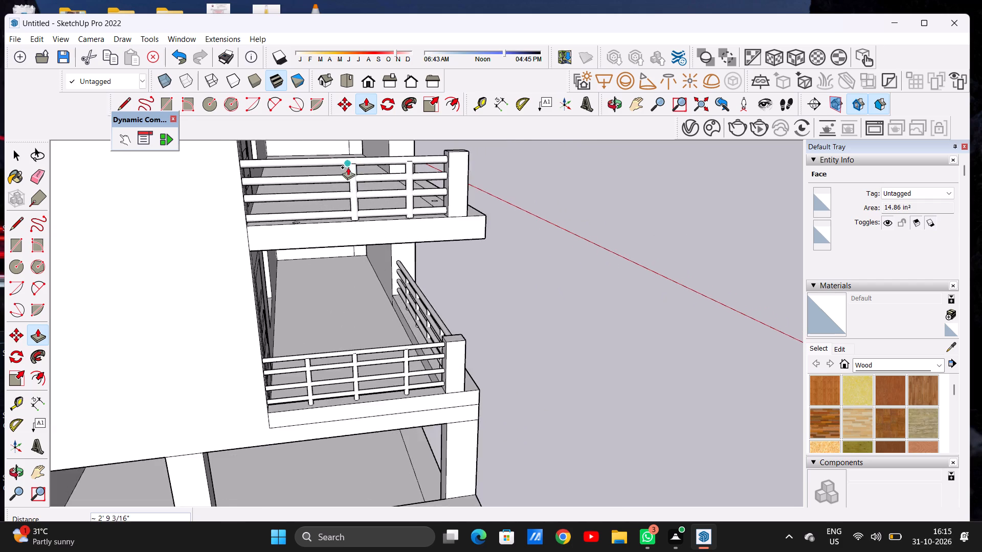
scroll(348, 167, "up", 10)
scroll(375, 190, "down", 6)
middle_click_drag(372, 199, 367, 191)
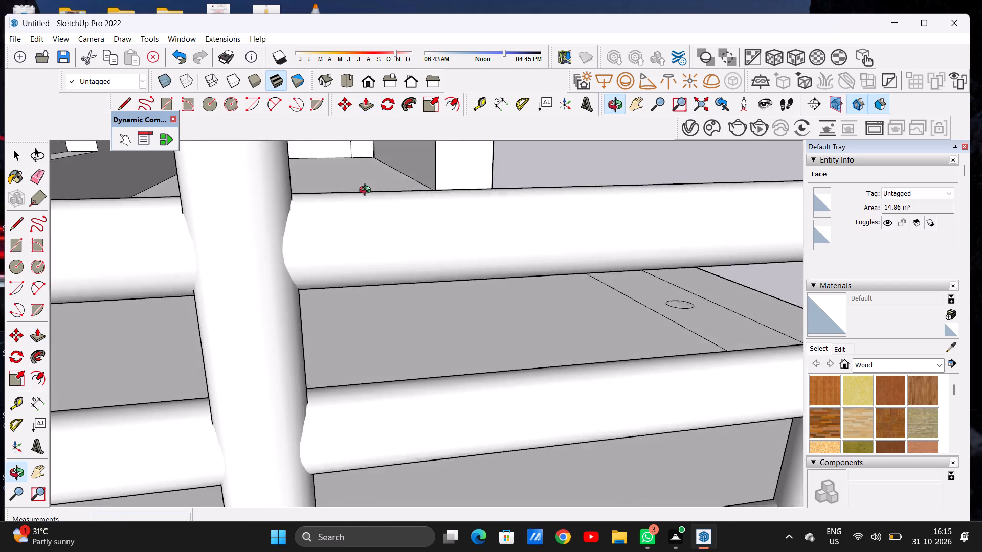
middle_click_drag(367, 191, 367, 188)
scroll(382, 214, "down", 10)
scroll(369, 183, "up", 6)
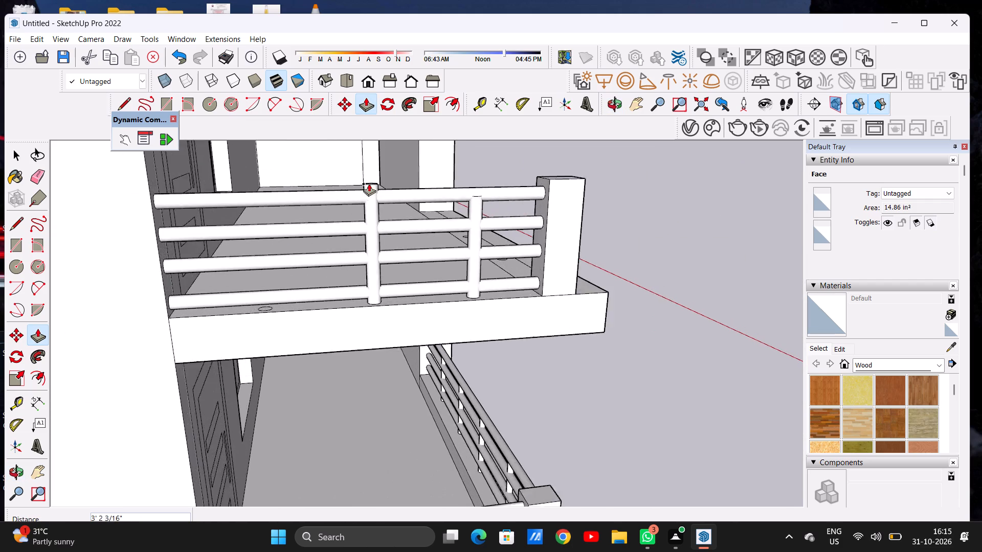
scroll(369, 183, "up", 7)
left_click(381, 264)
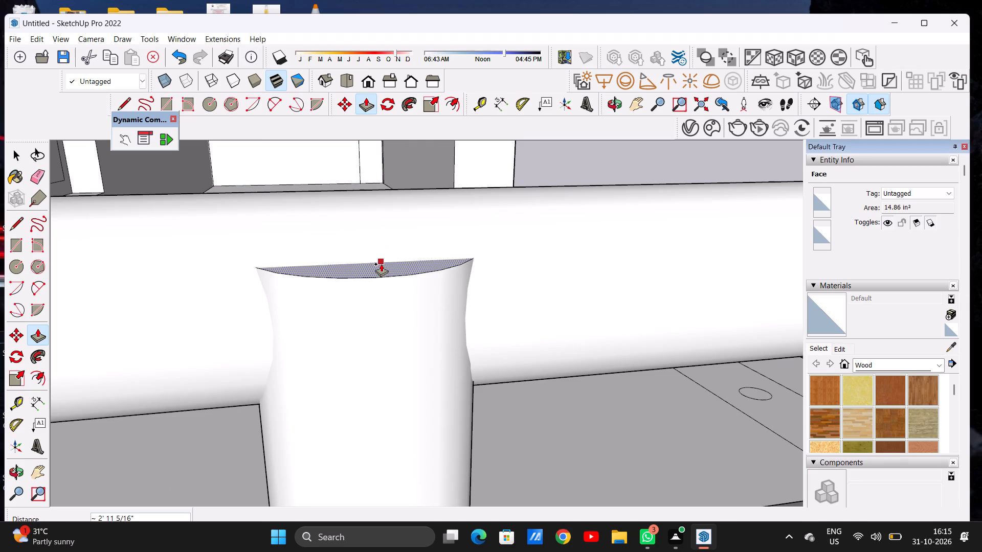
Extrude the side-edge baluster circle nearest the wall about 2' 9 7/8" up into the top rail.
scroll(381, 267, "down", 18)
scroll(392, 294, "up", 1)
scroll(392, 294, "down", 10)
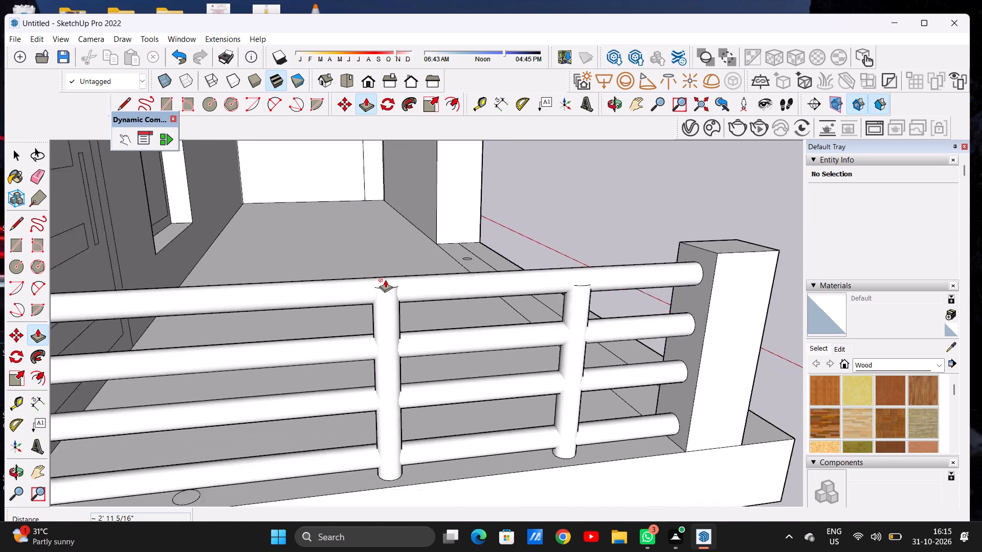
scroll(385, 280, "down", 7)
middle_click_drag(384, 314, 341, 334)
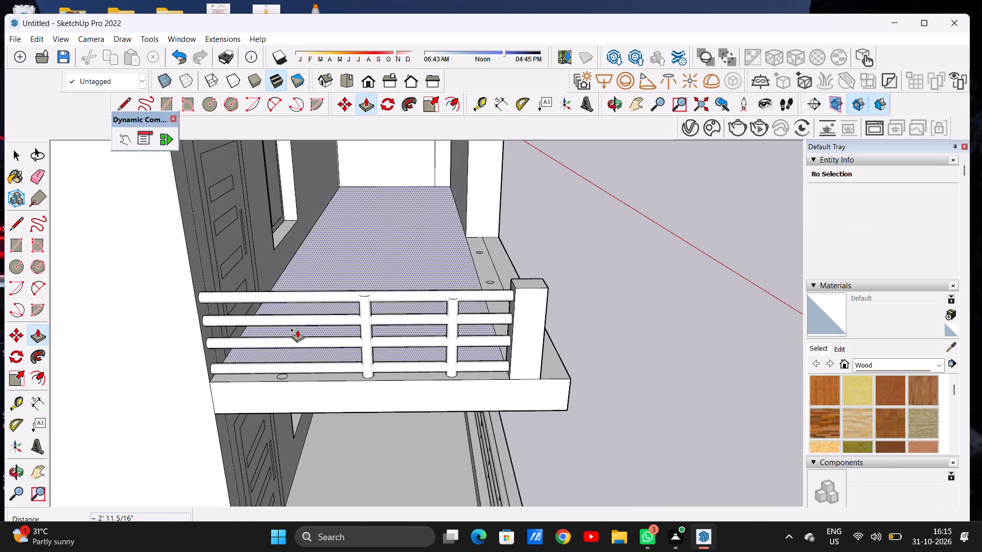
scroll(285, 375, "up", 3)
scroll(285, 375, "down", 1)
scroll(285, 375, "up", 7)
scroll(285, 370, "down", 1)
scroll(276, 374, "up", 7)
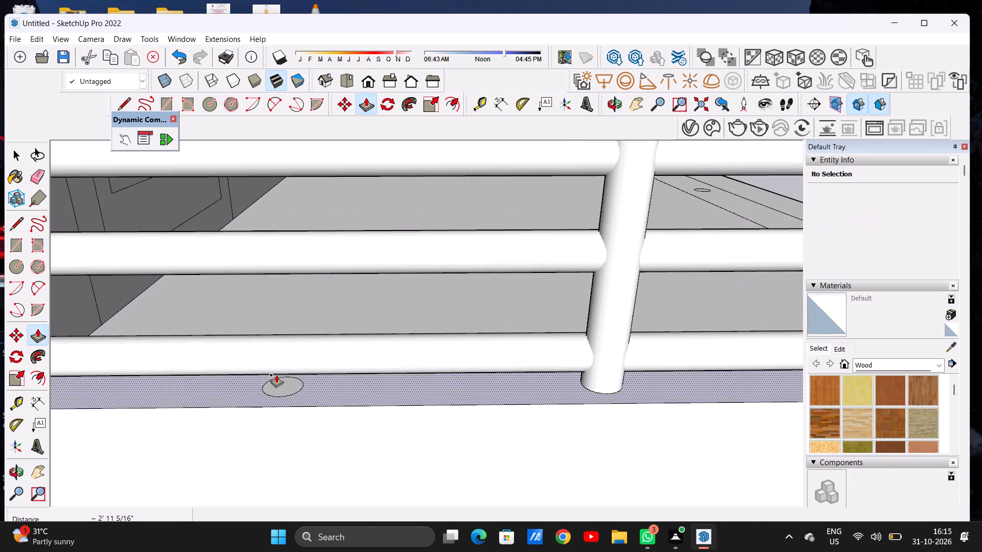
scroll(276, 375, "up", 6)
left_click(286, 392)
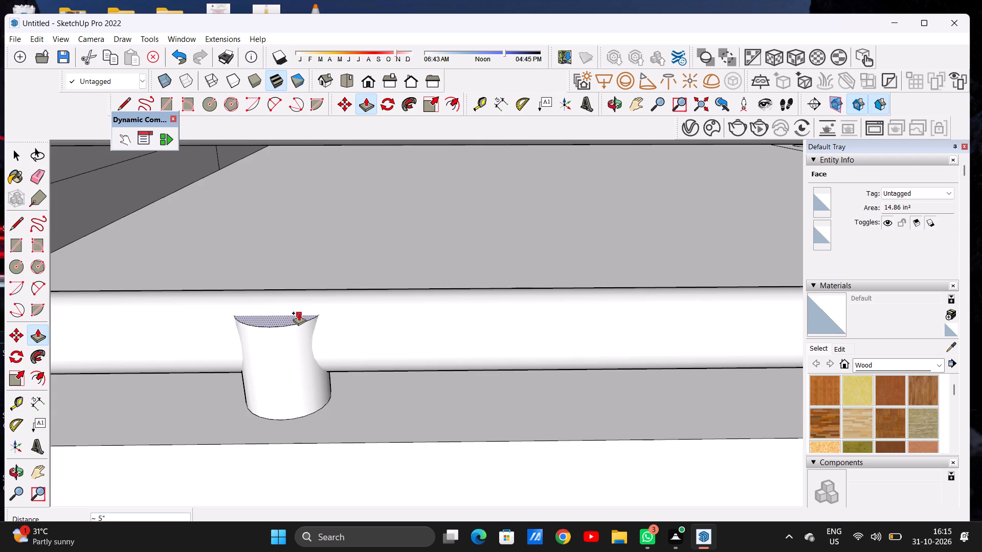
scroll(304, 316, "down", 11)
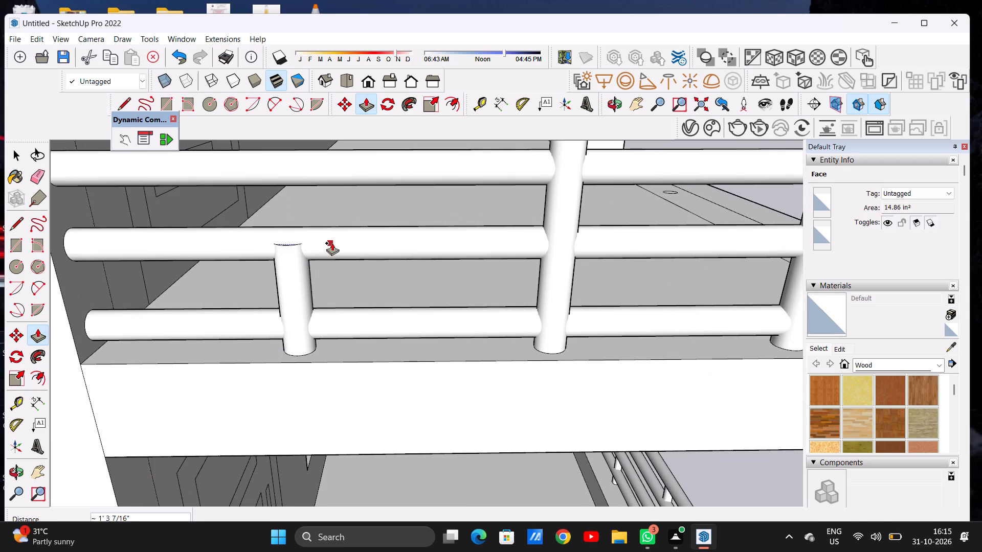
scroll(332, 243, "down", 16)
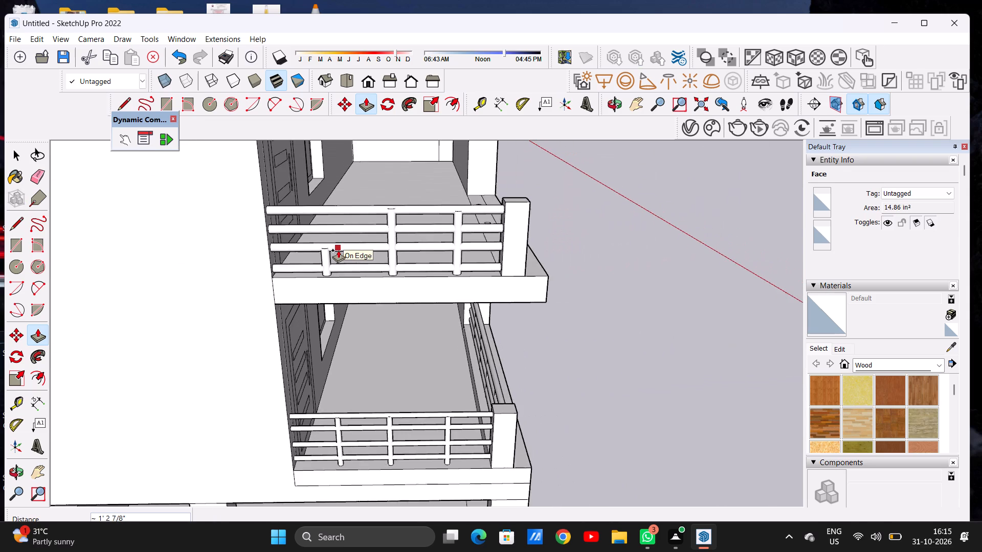
scroll(338, 250, "down", 2)
scroll(327, 221, "up", 15)
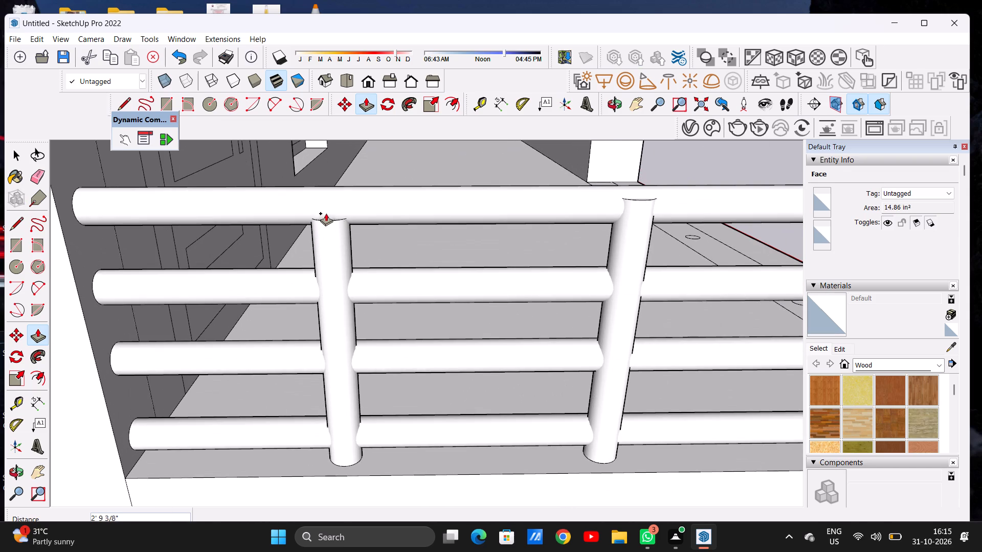
left_click(326, 210)
scroll(338, 245, "down", 18)
middle_click_drag(531, 255, 232, 260)
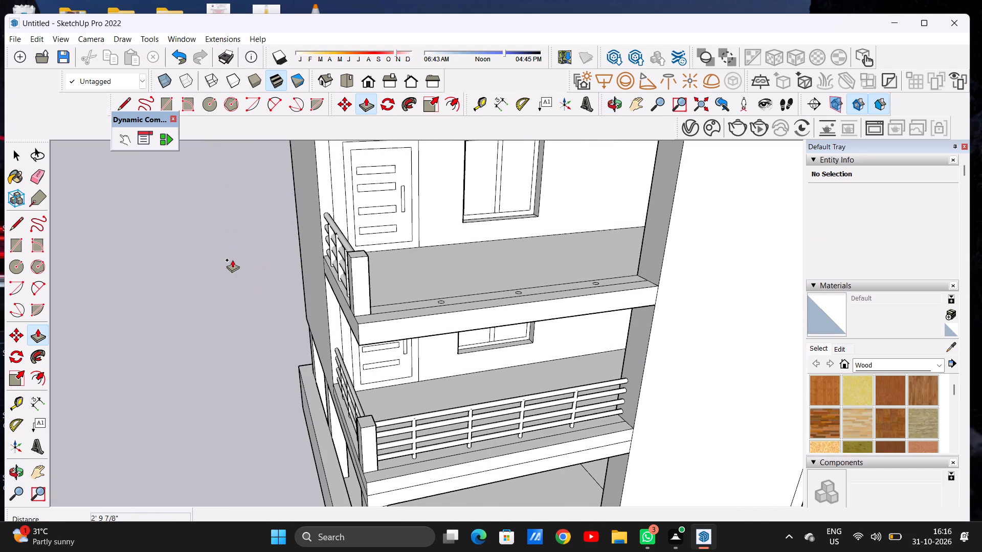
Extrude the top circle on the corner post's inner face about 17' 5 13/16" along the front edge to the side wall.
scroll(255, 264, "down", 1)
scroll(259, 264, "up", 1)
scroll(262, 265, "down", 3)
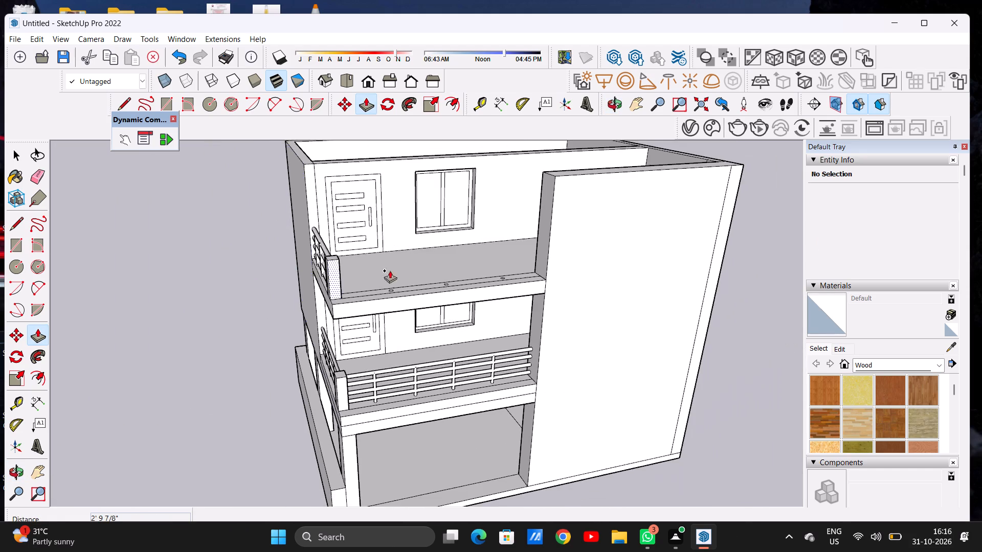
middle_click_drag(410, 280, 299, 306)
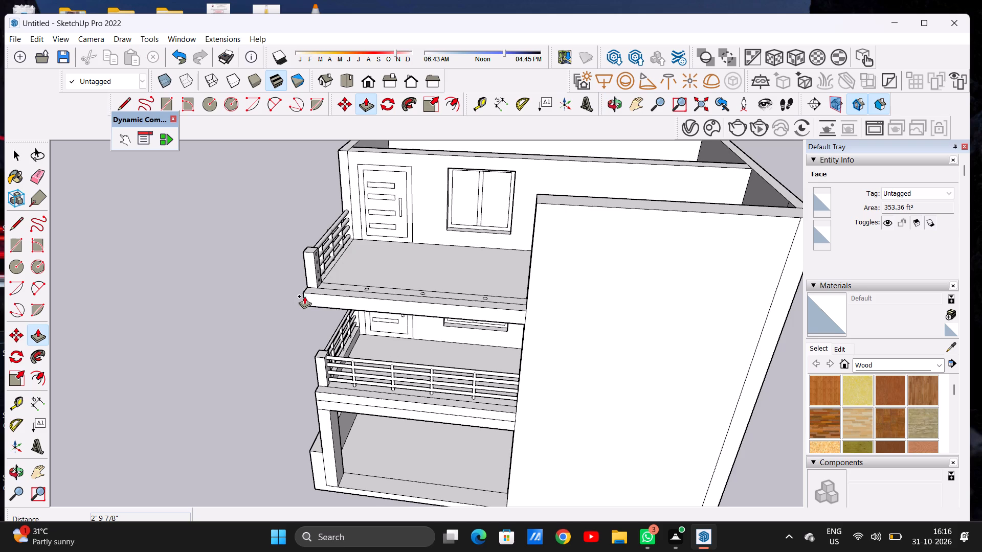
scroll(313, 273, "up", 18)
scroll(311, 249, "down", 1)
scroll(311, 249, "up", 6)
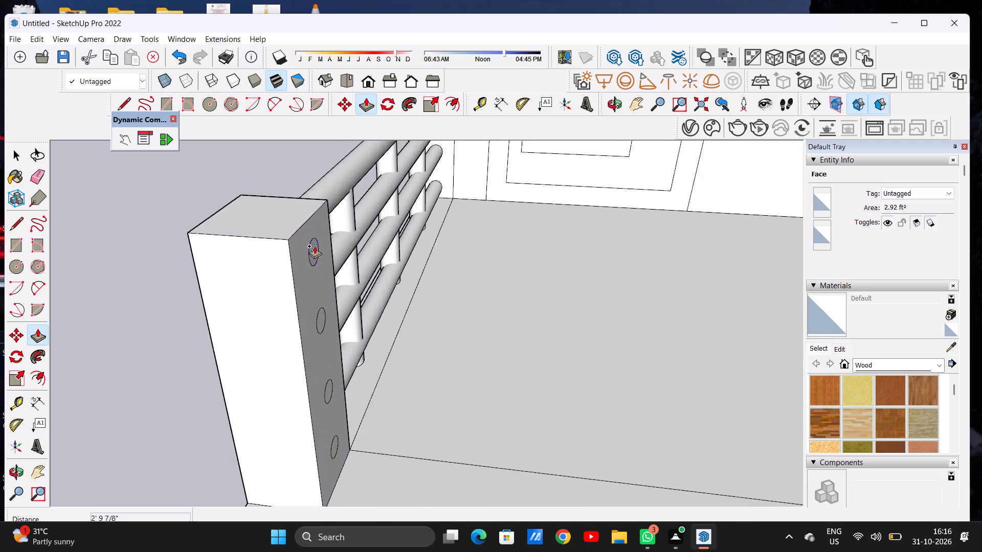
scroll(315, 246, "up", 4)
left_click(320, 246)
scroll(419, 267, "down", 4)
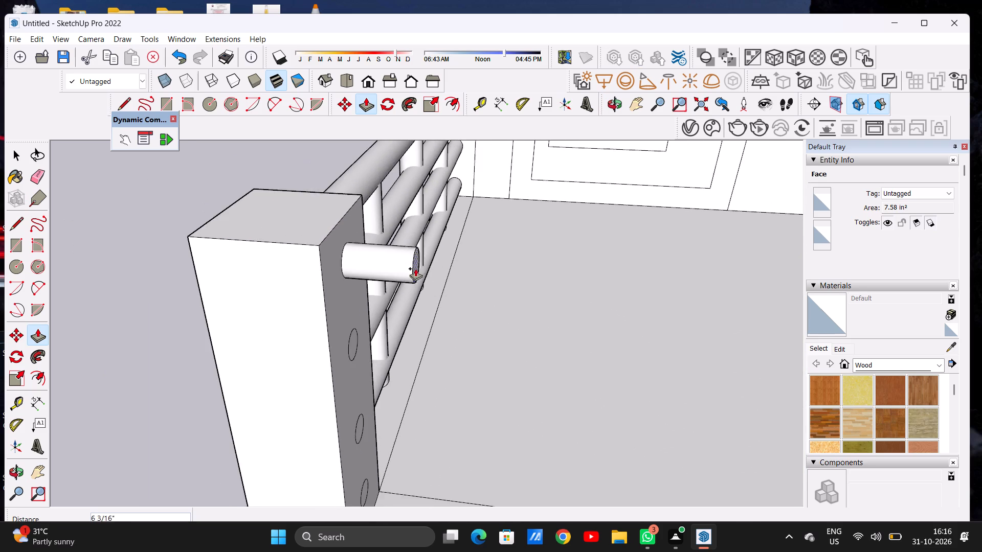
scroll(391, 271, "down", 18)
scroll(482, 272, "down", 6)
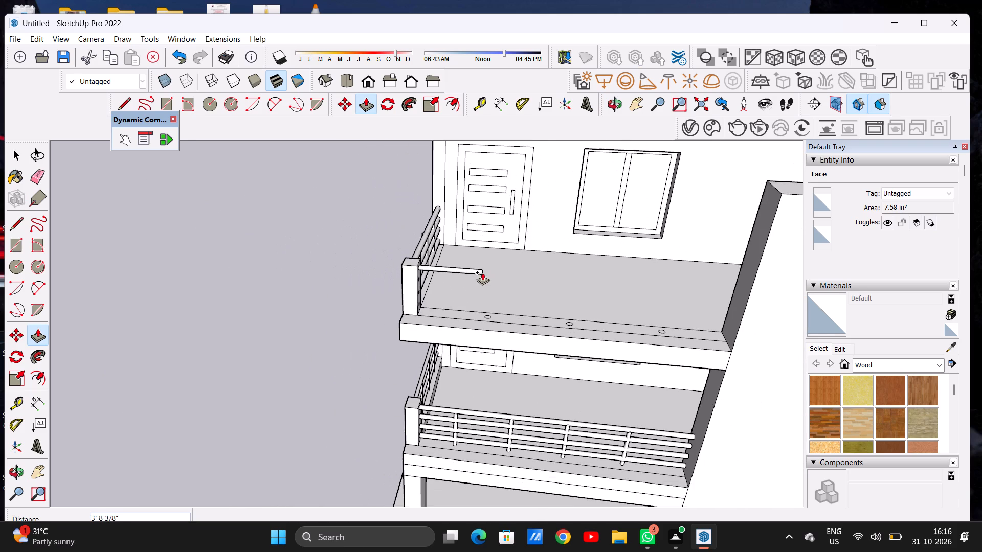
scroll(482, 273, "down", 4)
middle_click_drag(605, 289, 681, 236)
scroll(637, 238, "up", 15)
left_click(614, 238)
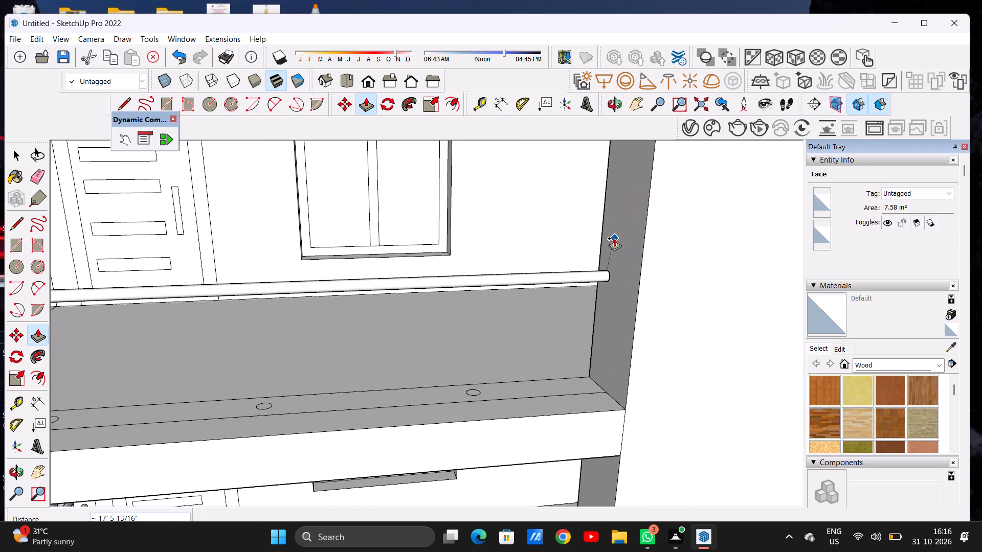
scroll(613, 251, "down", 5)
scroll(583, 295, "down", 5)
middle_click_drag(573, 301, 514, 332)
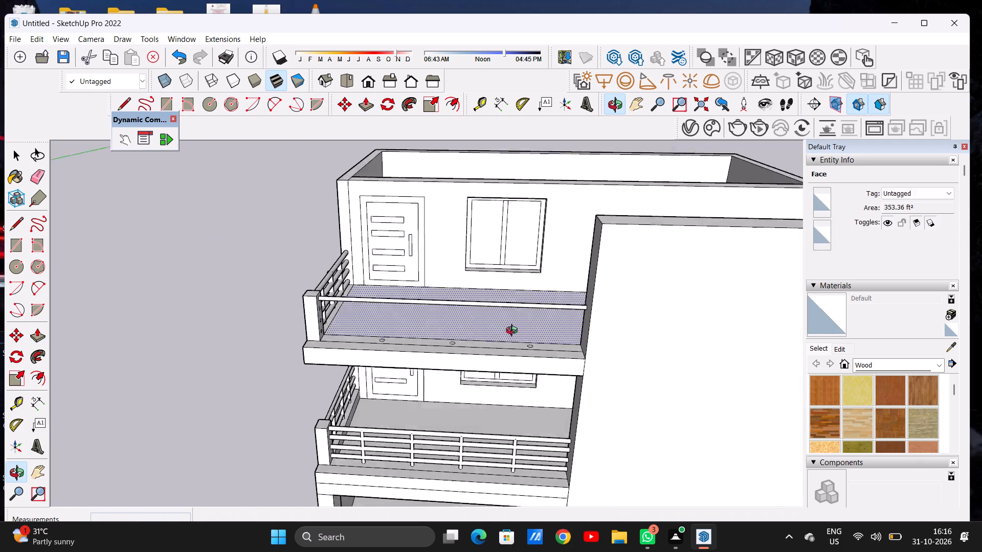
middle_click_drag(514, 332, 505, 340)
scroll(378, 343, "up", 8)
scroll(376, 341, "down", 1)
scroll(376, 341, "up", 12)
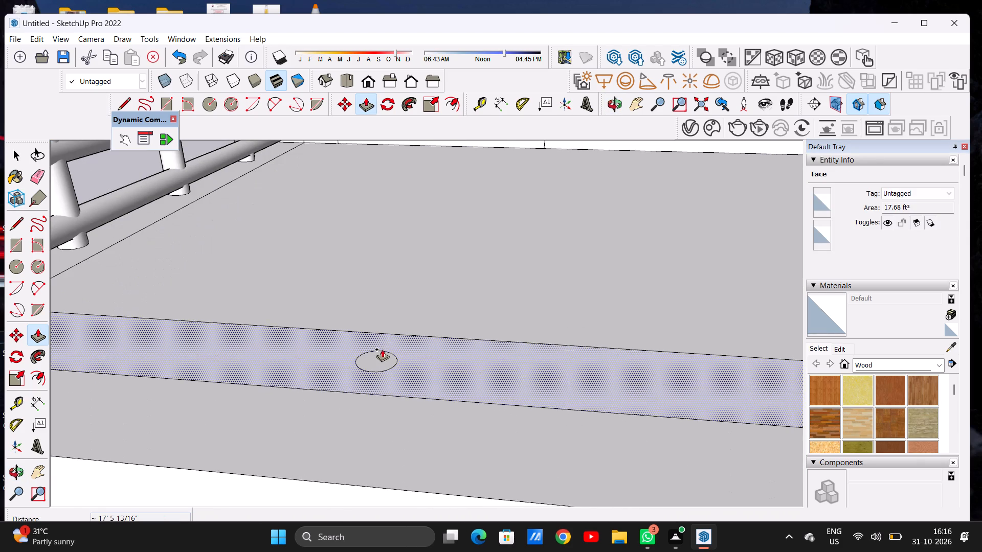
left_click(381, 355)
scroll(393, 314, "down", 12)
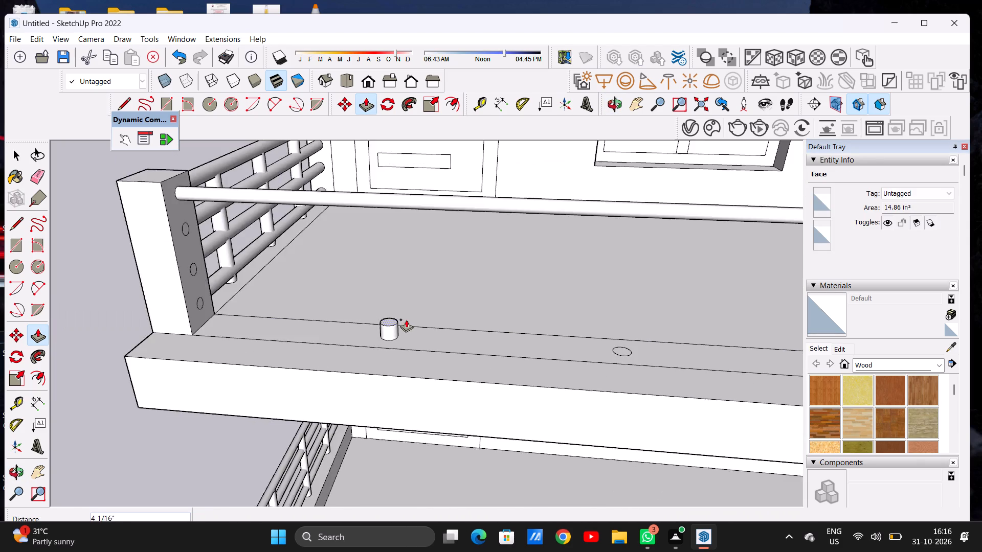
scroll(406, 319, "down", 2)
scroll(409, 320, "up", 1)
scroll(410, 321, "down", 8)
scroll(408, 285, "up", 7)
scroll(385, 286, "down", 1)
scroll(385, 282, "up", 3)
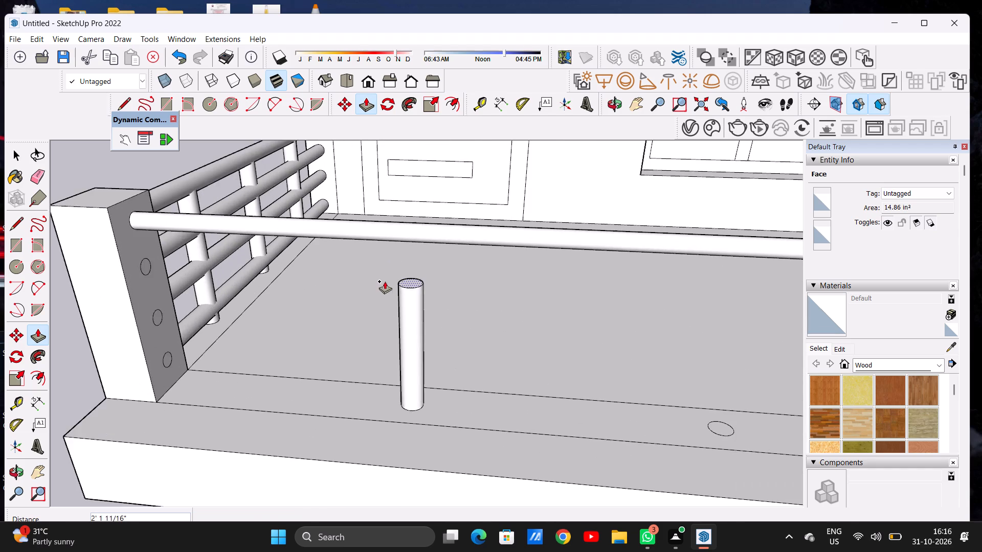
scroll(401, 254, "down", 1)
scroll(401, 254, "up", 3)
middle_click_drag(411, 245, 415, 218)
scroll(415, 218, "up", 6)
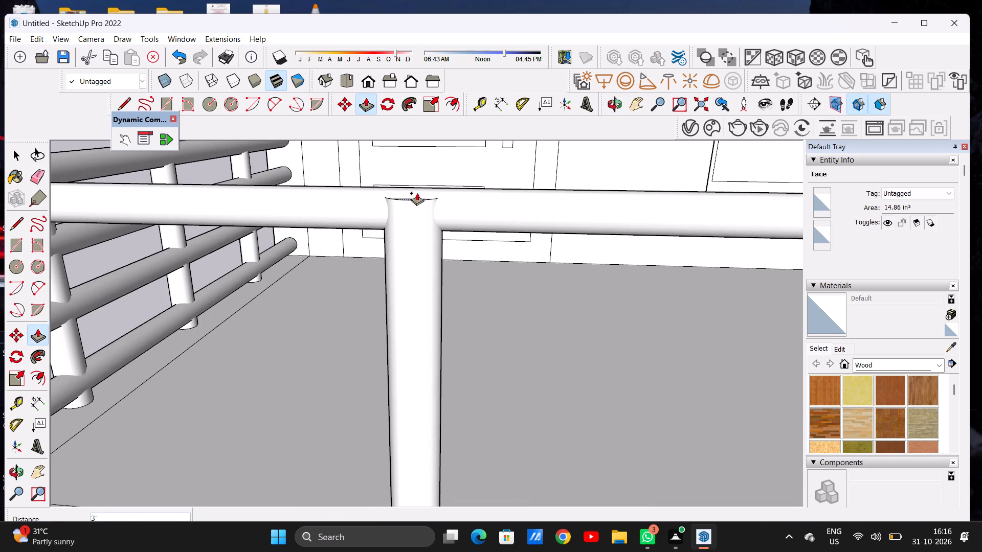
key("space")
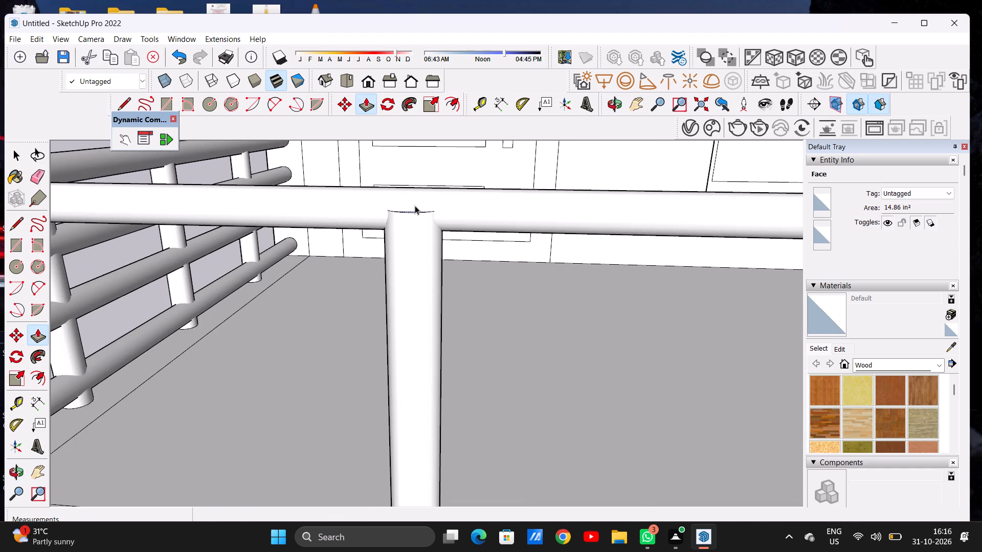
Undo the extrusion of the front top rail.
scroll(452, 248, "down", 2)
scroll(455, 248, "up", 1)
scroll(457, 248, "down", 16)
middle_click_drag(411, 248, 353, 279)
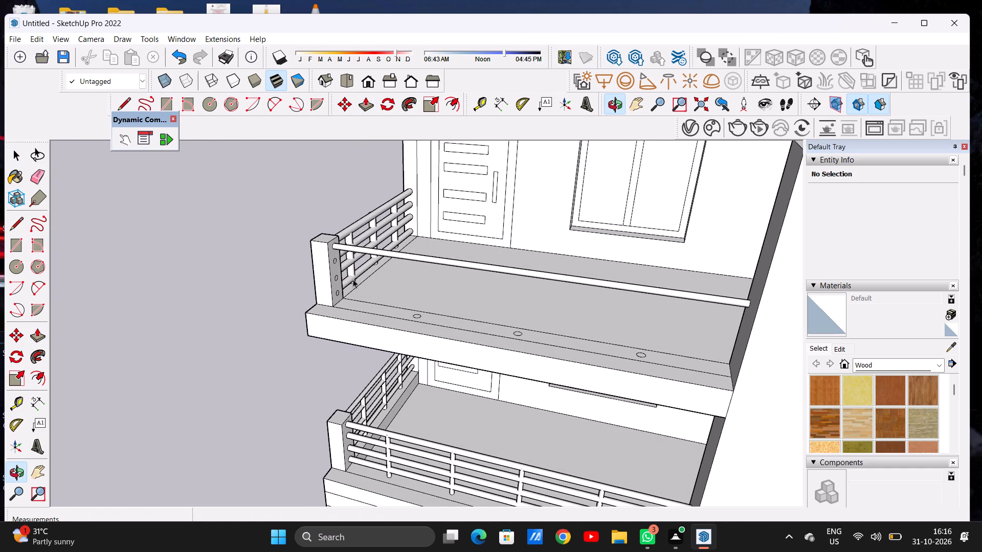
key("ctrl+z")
Delete the top rail circle, including its face, from the corner post's face toward the side wall.
middle_click_drag(354, 267, 336, 241)
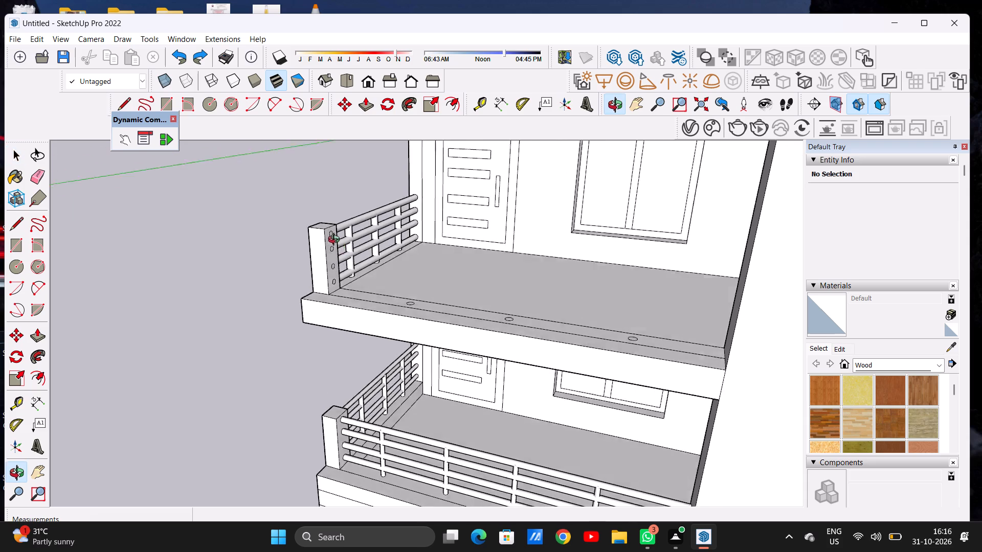
middle_click_drag(336, 241, 286, 249)
scroll(325, 216, "up", 3)
scroll(317, 243, "down", 7)
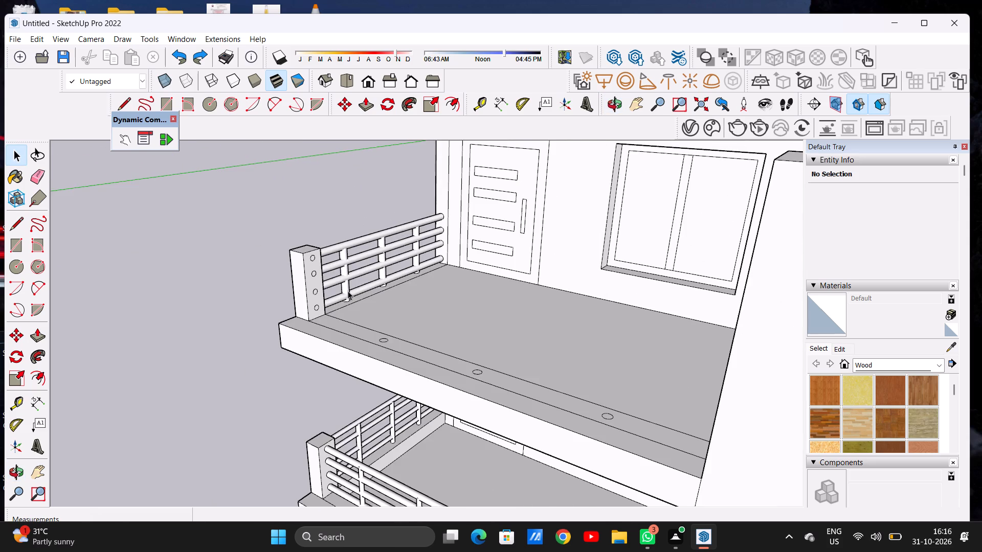
middle_click_drag(346, 290, 295, 270)
scroll(311, 245, "up", 13)
scroll(319, 241, "down", 1)
scroll(319, 241, "up", 3)
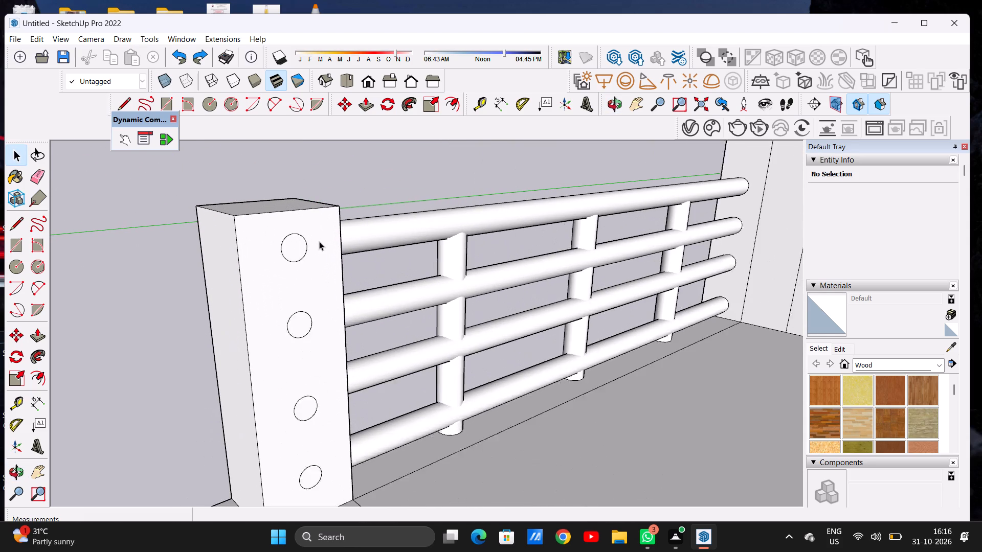
scroll(319, 241, "up", 2)
double_click(289, 249)
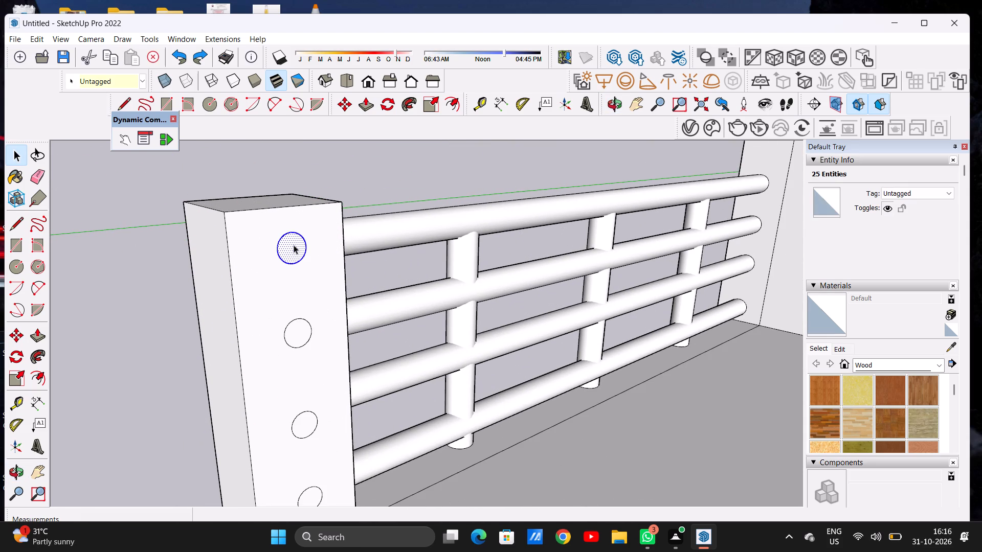
key("Delete")
Draw a replacement circle of about 1 11/16" radius near the top of the same corner post face.
key("c")
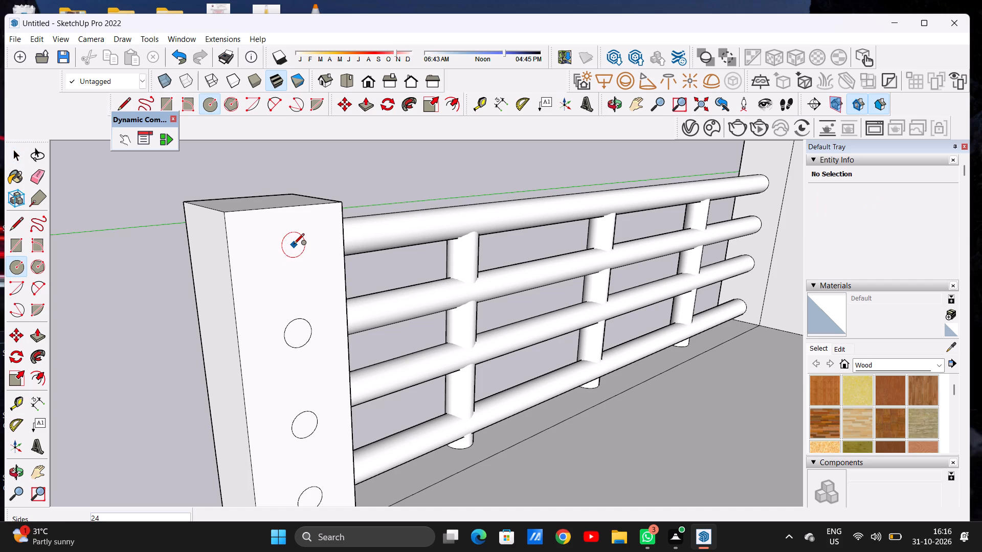
left_click(294, 245)
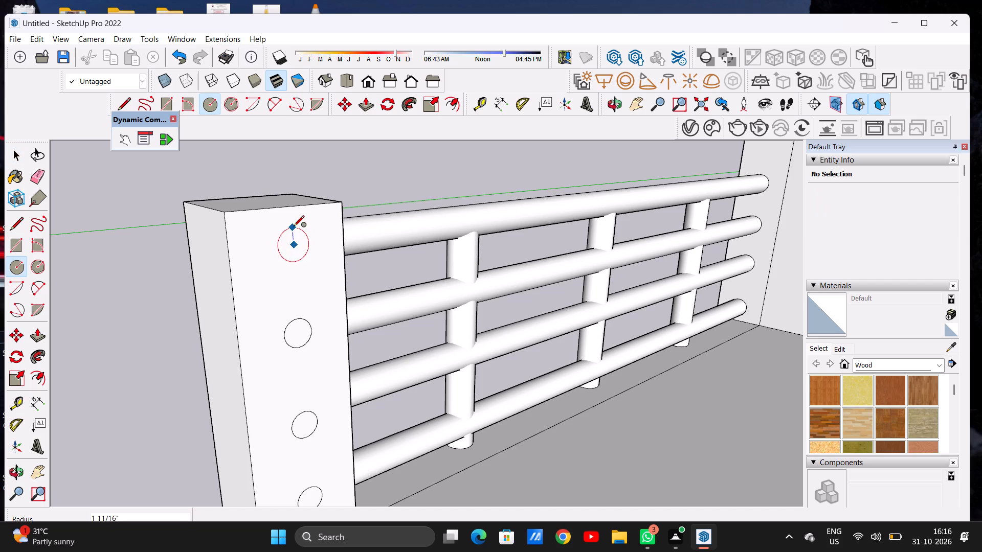
left_click(294, 227)
key("space")
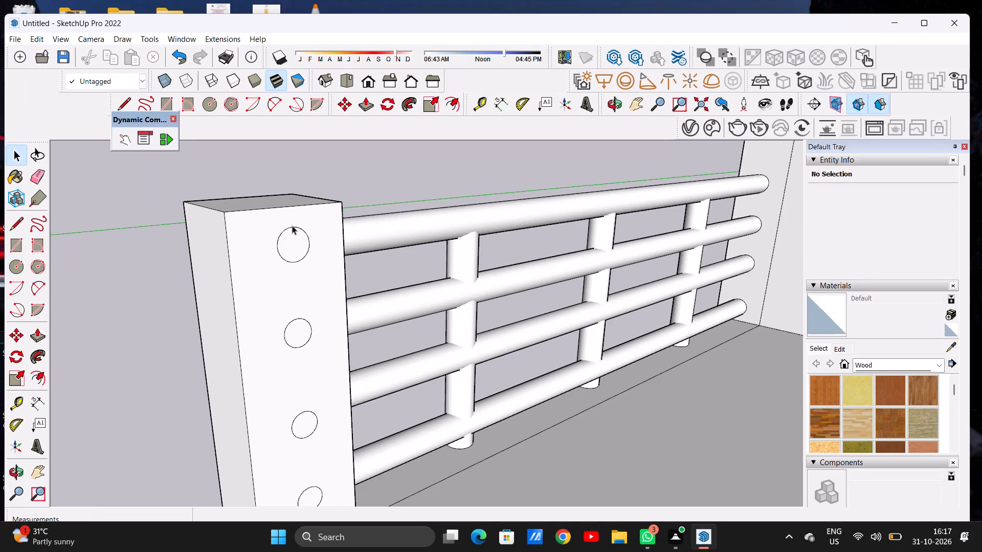
Erase the three old rail circles below the new circle on the corner post face.
scroll(292, 225, "down", 9)
scroll(294, 227, "down", 18)
scroll(308, 294, "up", 7)
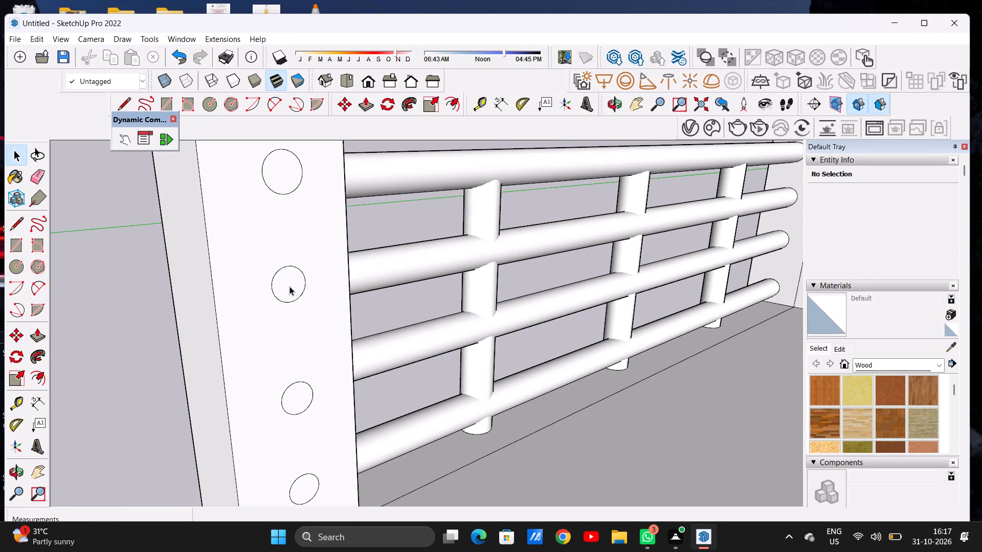
key("e")
left_click_drag(293, 268, 292, 284)
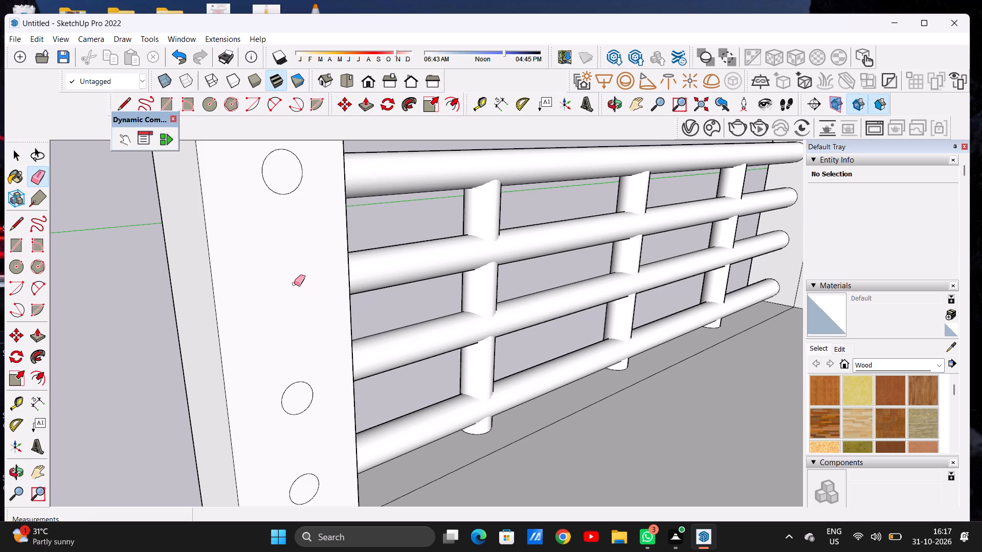
scroll(297, 281, "down", 6)
scroll(299, 361, "up", 5)
left_click_drag(299, 327, 298, 353)
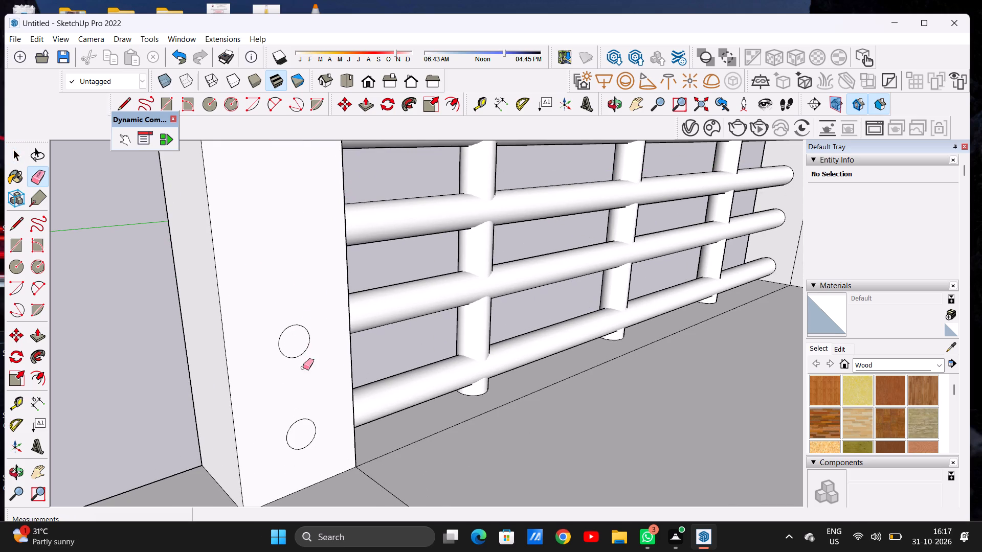
left_click_drag(293, 316, 293, 355)
left_click_drag(289, 422, 291, 441)
key("space")
Copy the new top circle about 2' 6" straight down to near the foot of the corner post.
scroll(278, 385, "down", 3)
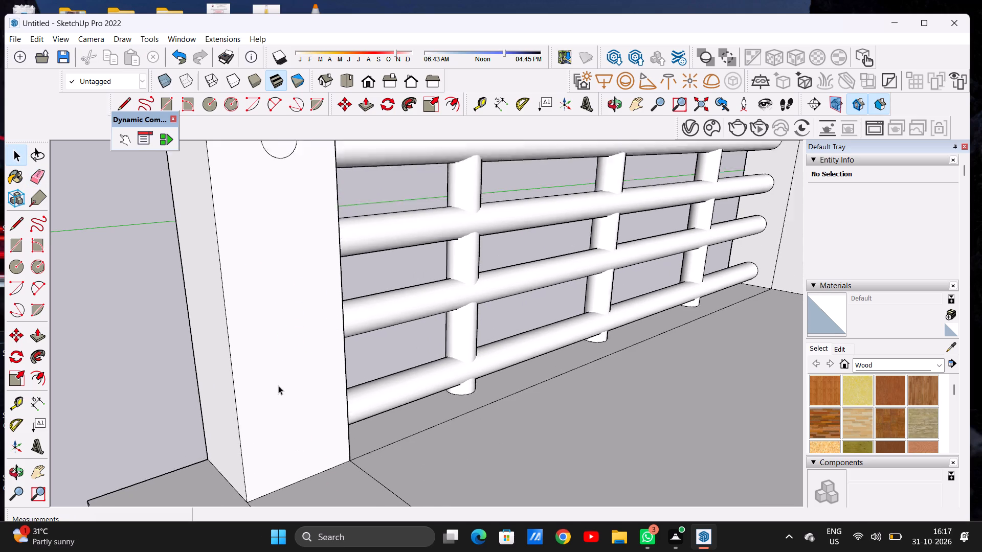
scroll(278, 385, "down", 5)
scroll(286, 266, "down", 1)
scroll(283, 266, "up", 5)
double_click(278, 262)
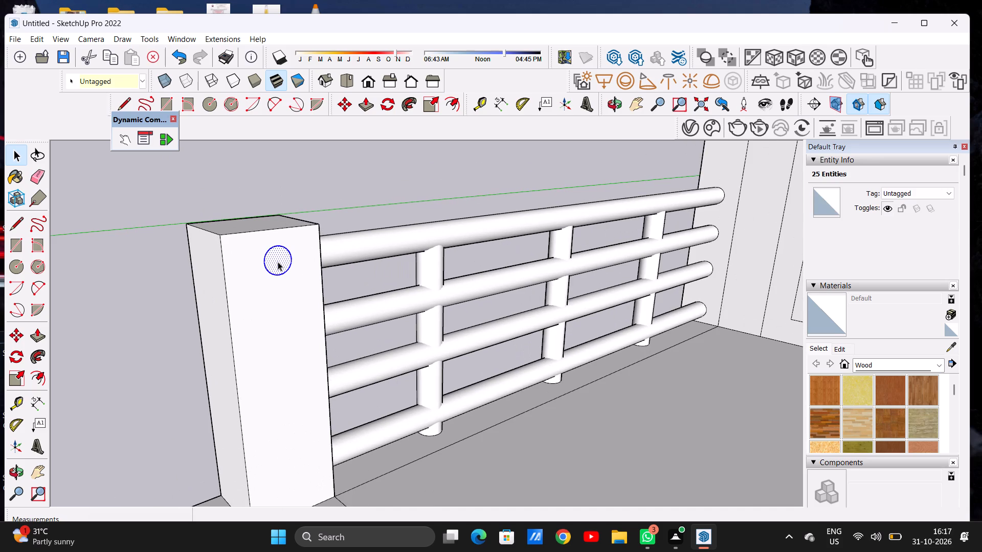
key("m")
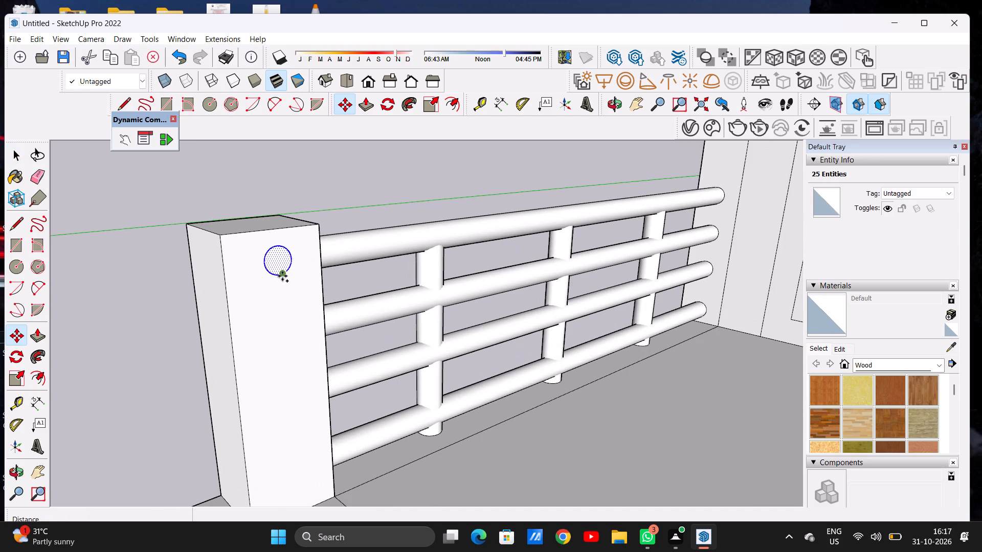
left_click(282, 276)
scroll(287, 288, "down", 8)
scroll(295, 350, "up", 4)
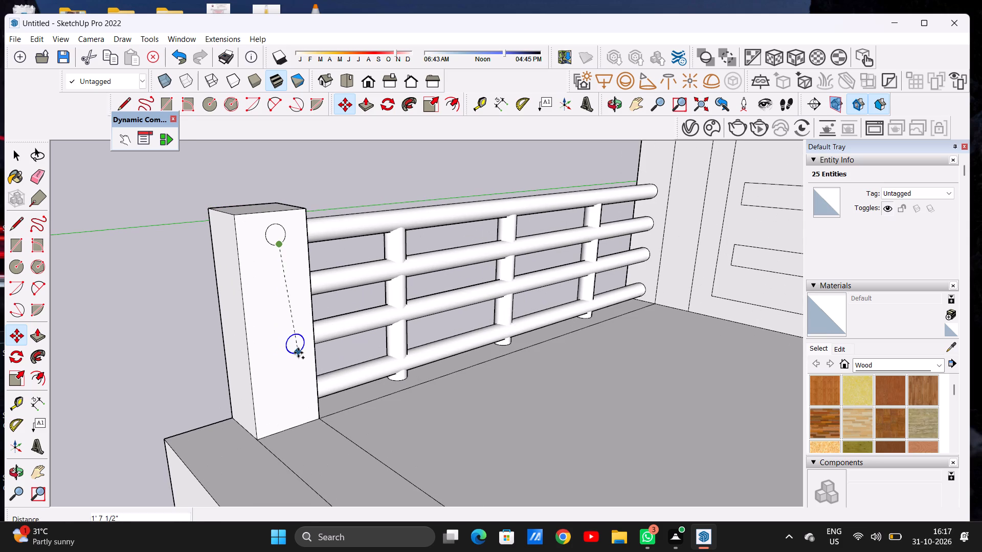
scroll(281, 385, "up", 1)
scroll(281, 389, "down", 1)
scroll(281, 392, "up", 2)
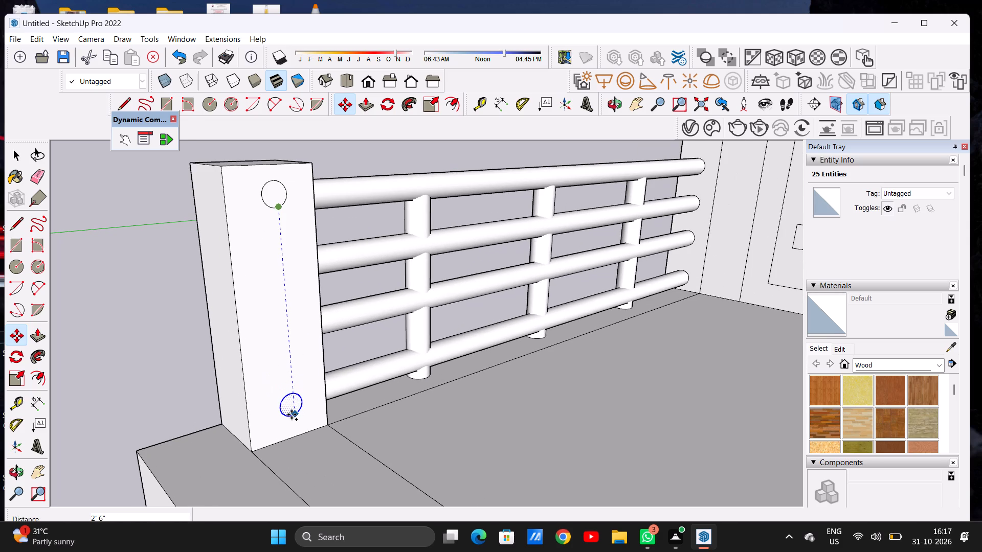
left_click(292, 415)
Add two copies between these circles: one about 1' 9 13/16" above the bottom circle, another about 11 13/16" below that copy.
left_click(292, 415)
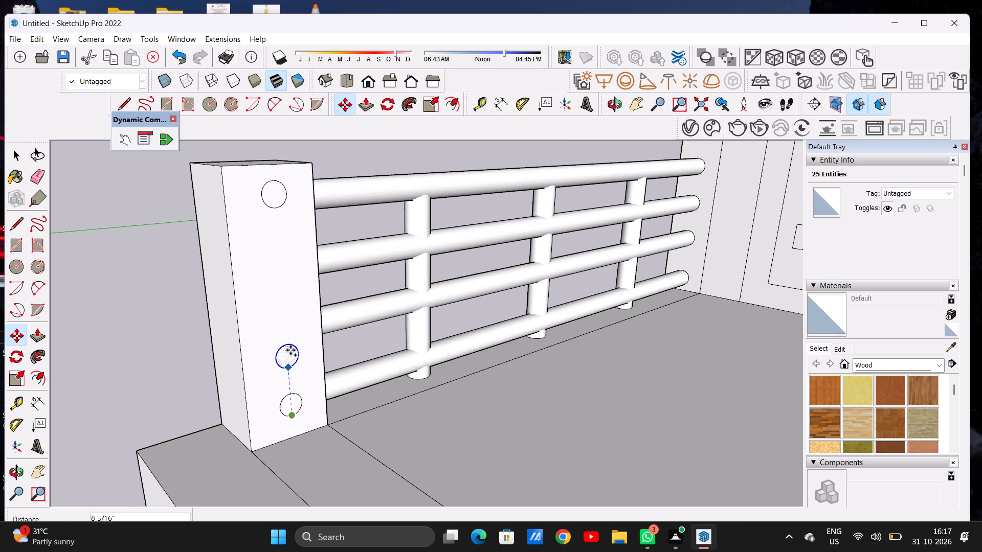
left_click(276, 270)
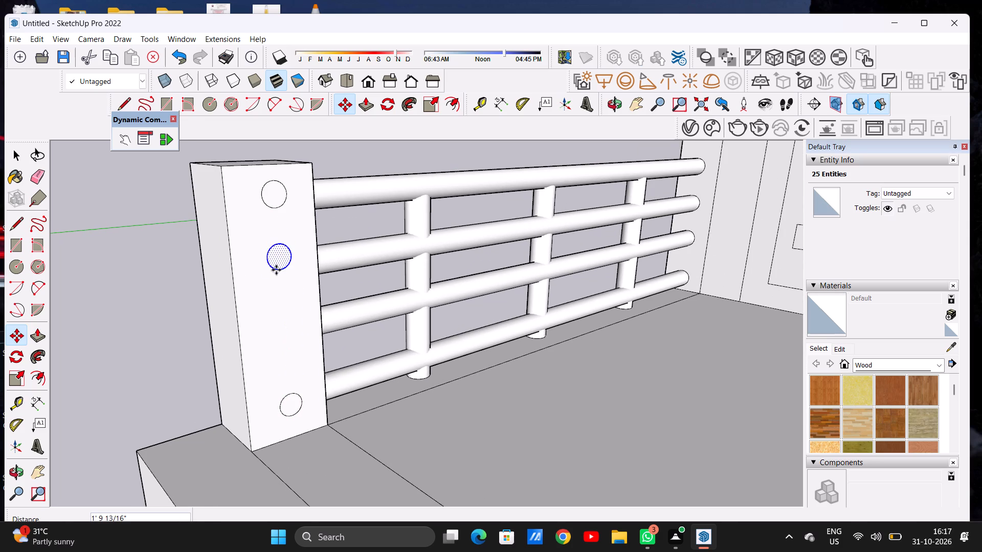
left_click(276, 270)
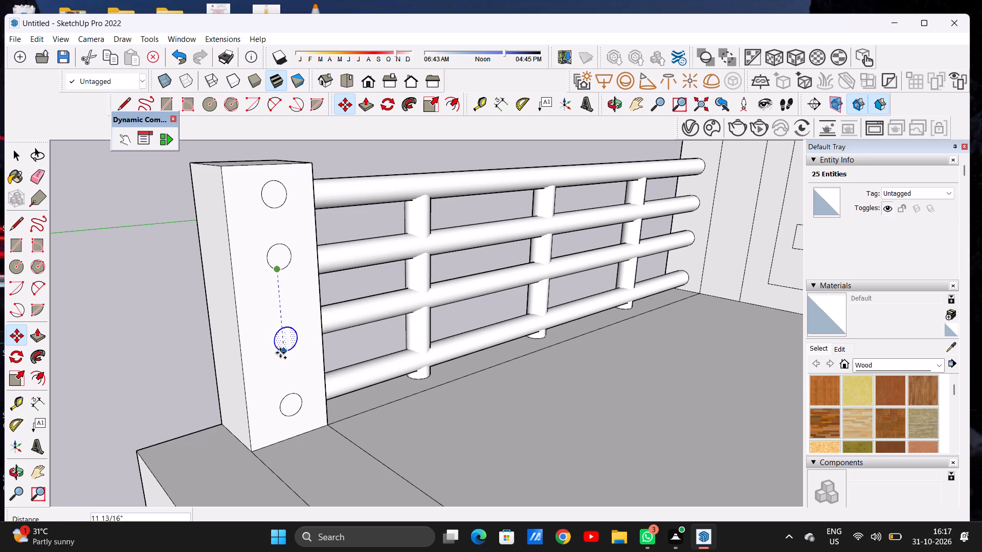
left_click(280, 353)
key("space")
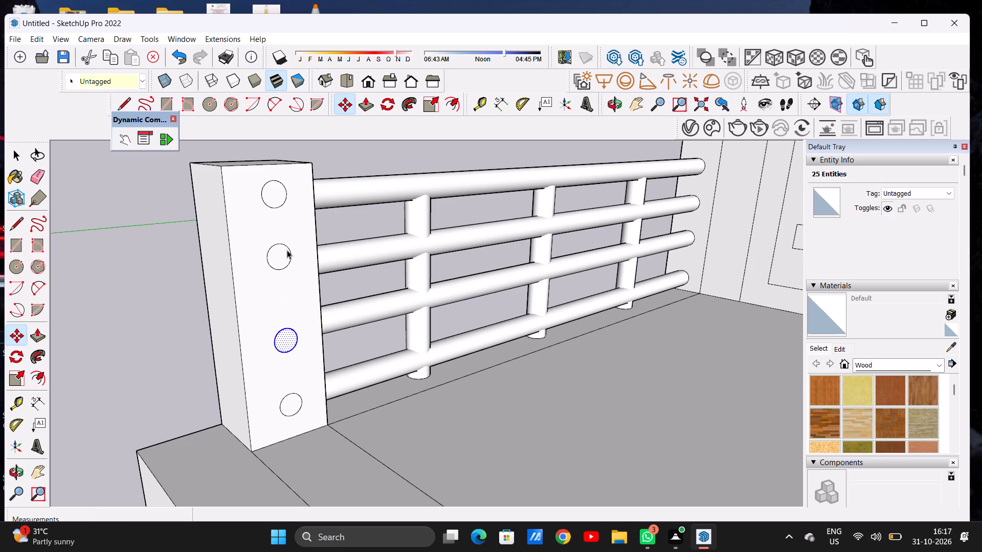
Move the second circle from the top of the corner post face about 1 1/2" straight down.
double_click(284, 254)
left_click(284, 254)
double_click(284, 254)
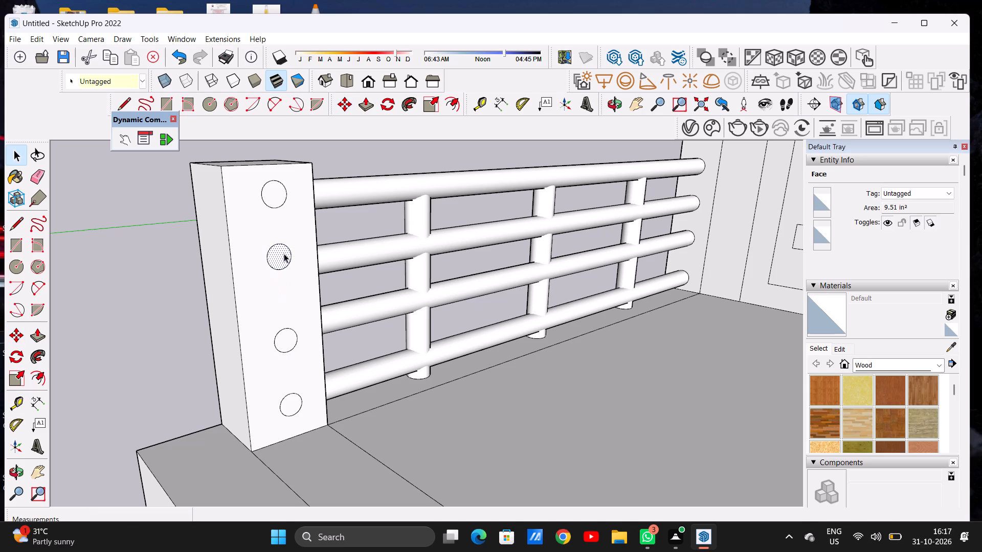
key("m")
left_click(282, 267)
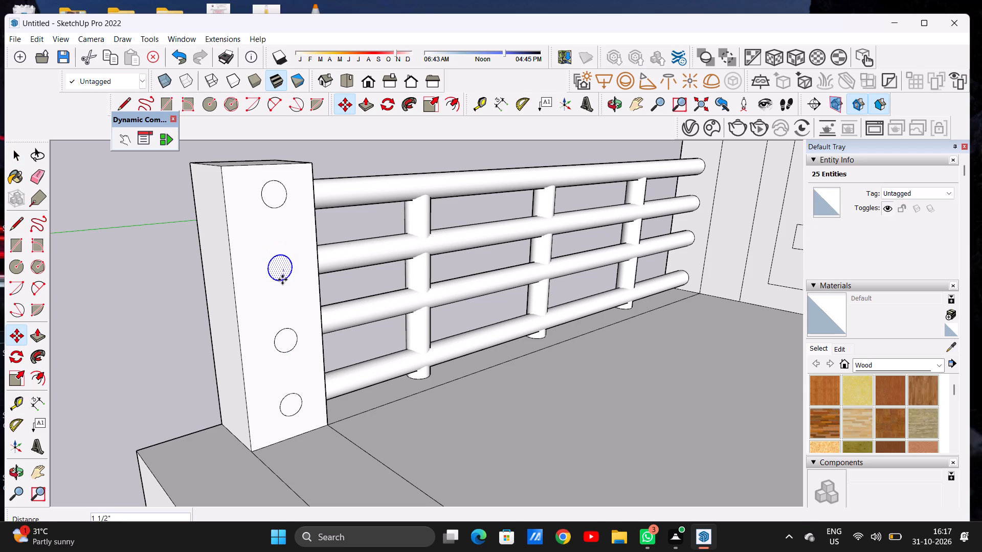
left_click(282, 280)
key("space")
scroll(282, 309, "down", 7)
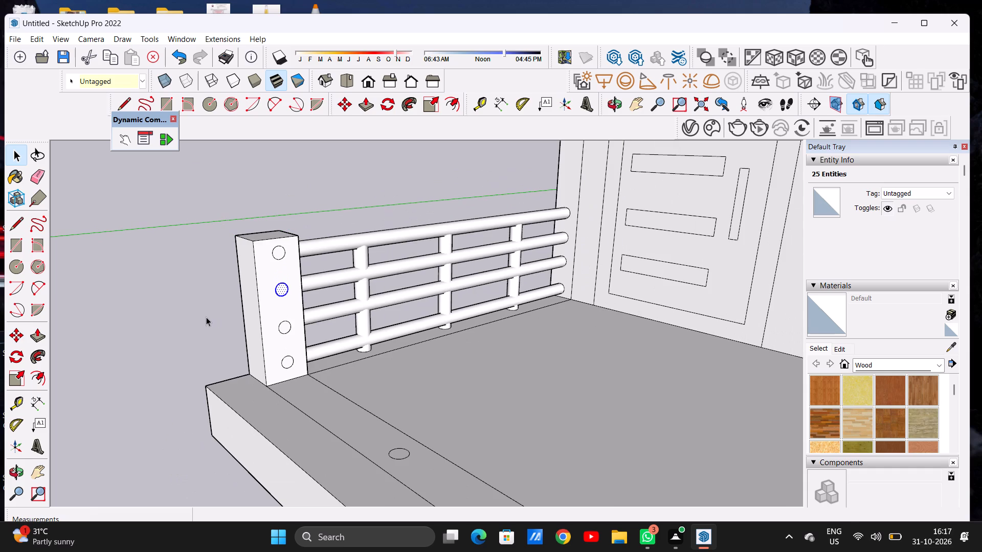
left_click(206, 317)
Push/Pull the top circle on the corner post about 17' 5 13/16" across the balcony front to the side wall.
scroll(288, 316, "down", 6)
middle_click_drag(295, 332, 358, 337)
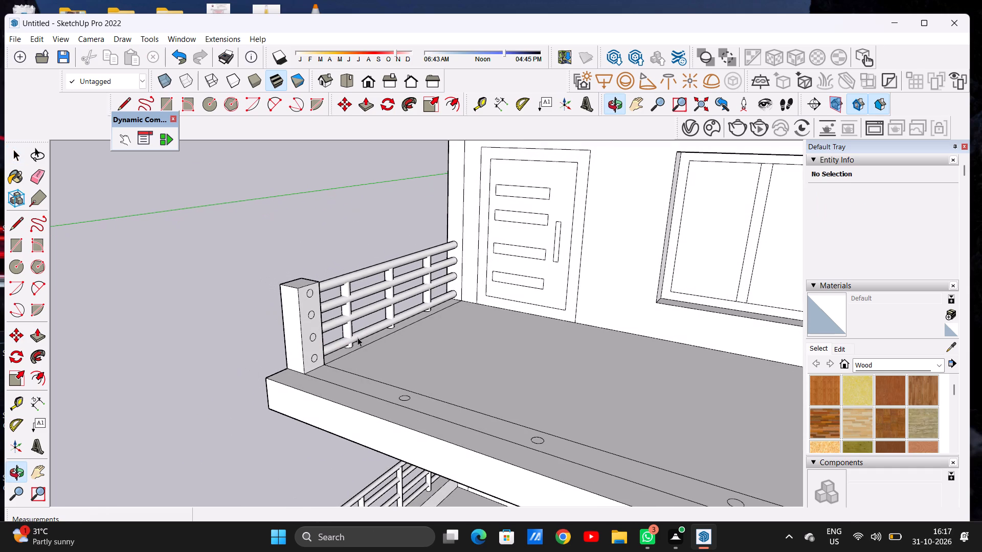
key("p")
scroll(315, 296, "up", 11)
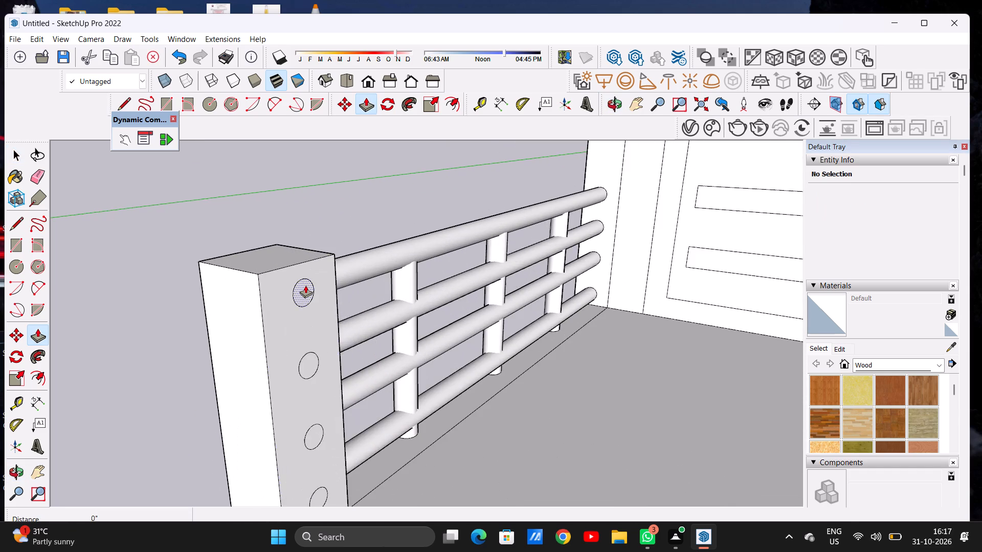
scroll(305, 285, "up", 6)
left_click(305, 285)
scroll(361, 331, "down", 7)
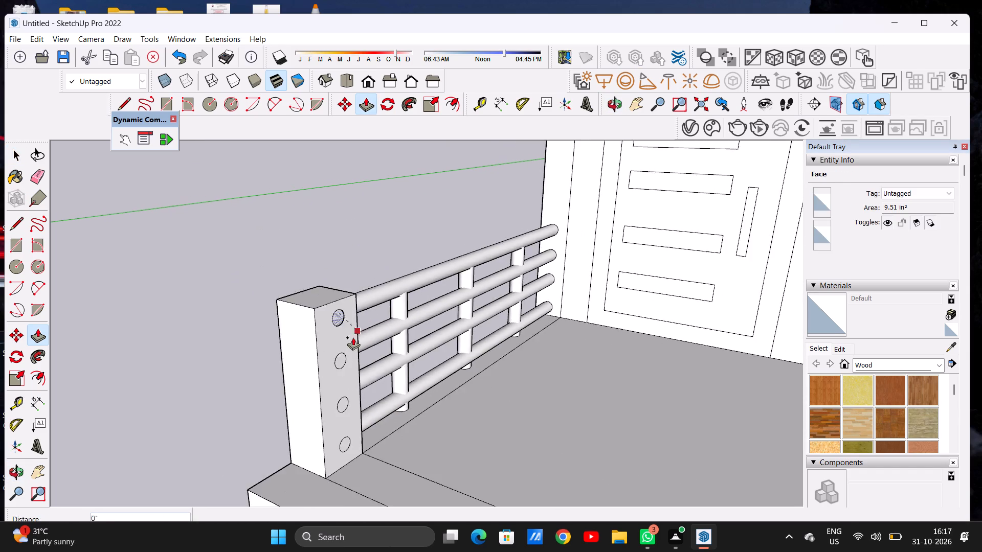
scroll(353, 337, "down", 14)
scroll(416, 364, "down", 5)
middle_click_drag(472, 373, 583, 349)
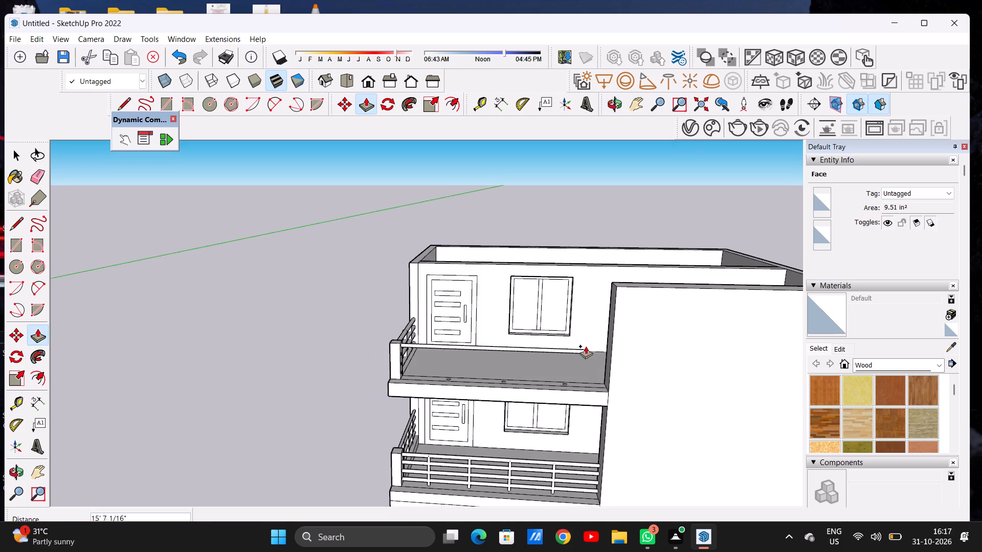
scroll(595, 343, "up", 5)
middle_click_drag(577, 359, 643, 339)
scroll(659, 323, "up", 8)
scroll(637, 317, "down", 1)
scroll(637, 317, "up", 4)
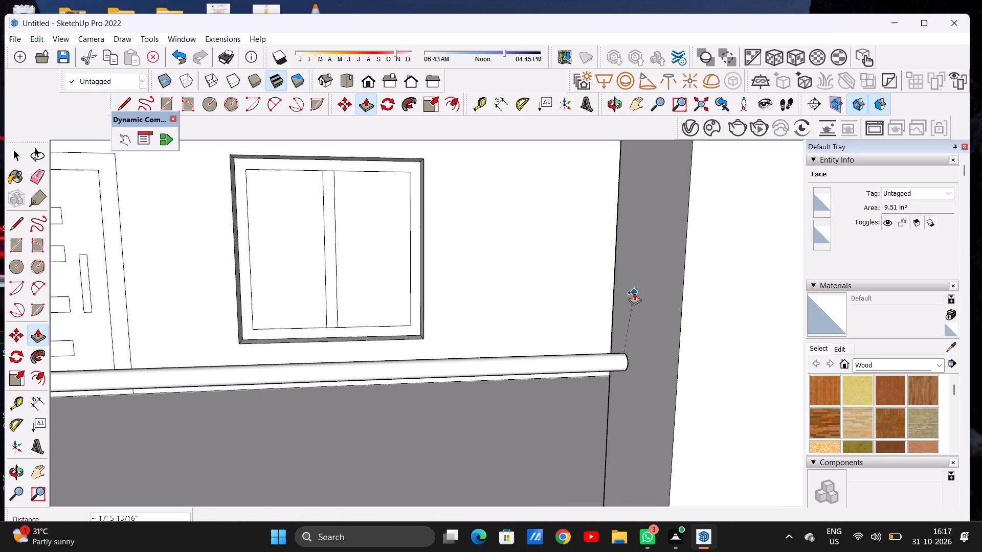
left_click(634, 292)
Push/Pull the second circle from the top about 17' 5 13/16" to the side wall as another front rail.
scroll(590, 342, "down", 5)
scroll(433, 353, "down", 2)
middle_click_drag(265, 361, 216, 344)
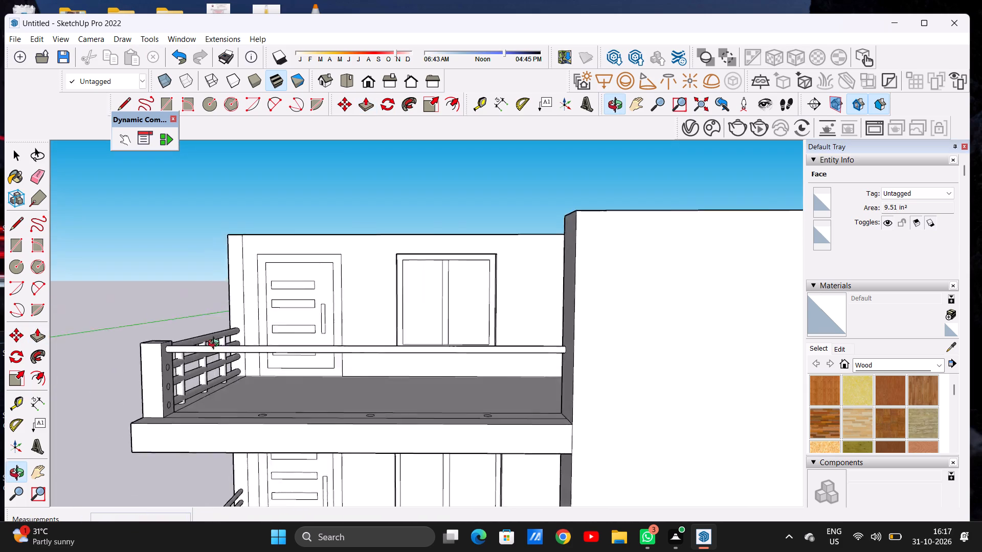
middle_click_drag(216, 344, 168, 366)
scroll(199, 373, "up", 2)
scroll(199, 372, "down", 1)
scroll(199, 372, "up", 15)
scroll(170, 348, "down", 1)
scroll(170, 348, "up", 3)
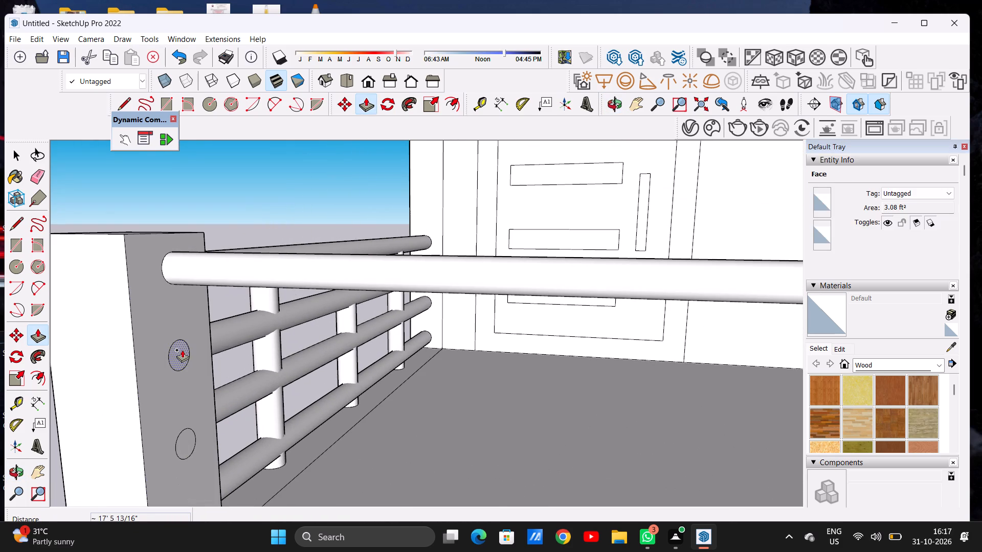
left_click(182, 350)
scroll(381, 383, "down", 15)
scroll(350, 351, "up", 1)
scroll(350, 351, "down", 4)
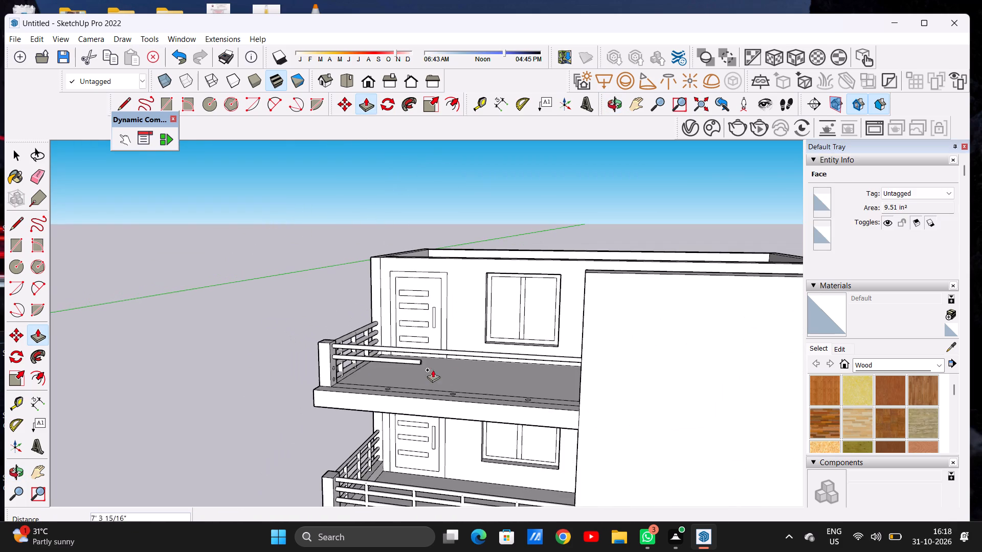
middle_click_drag(473, 368, 601, 347)
scroll(607, 344, "up", 12)
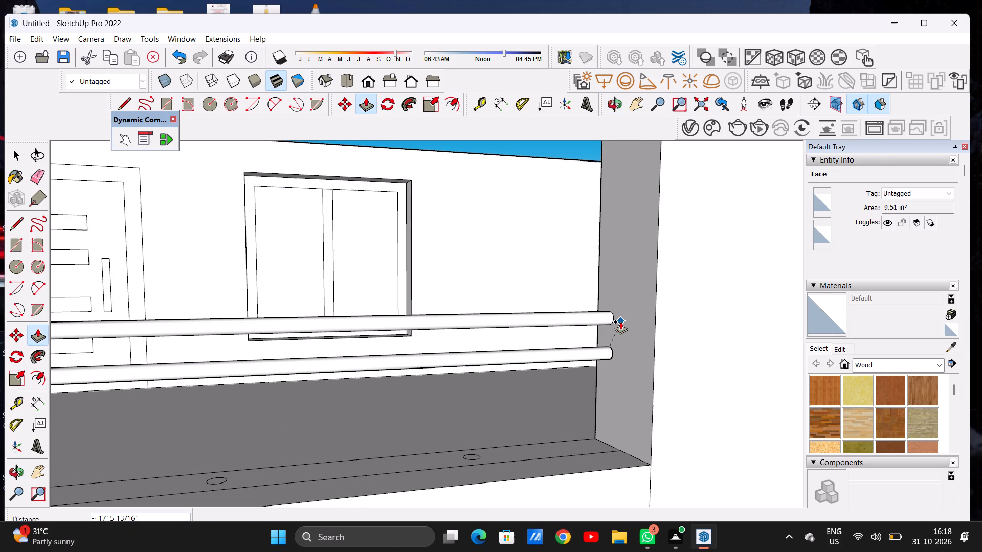
left_click(621, 321)
Push/Pull the third circle down the corner post about 17' 5 13/16" to the side wall as a front rail.
scroll(609, 327, "down", 10)
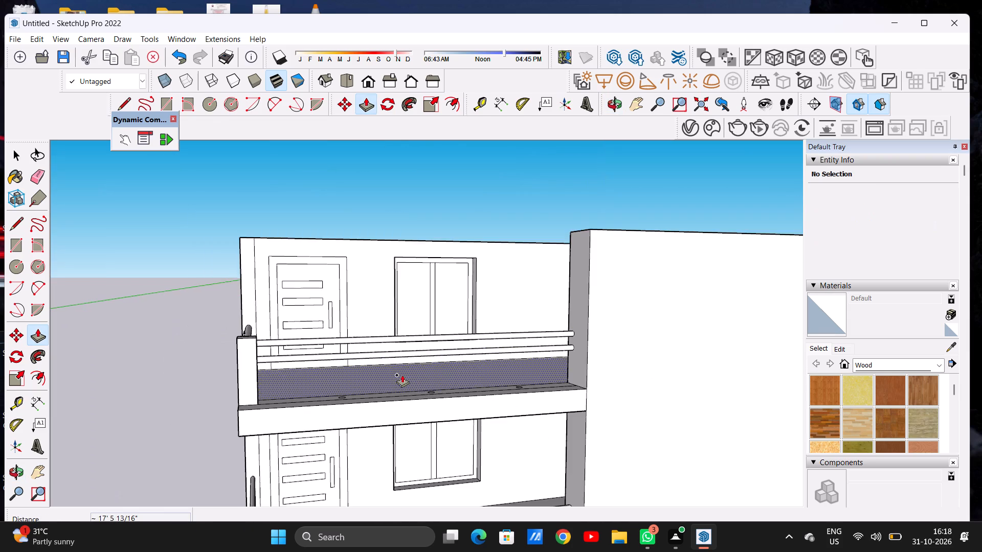
middle_click_drag(369, 383, 252, 387)
scroll(265, 368, "up", 20)
scroll(265, 368, "up", 3)
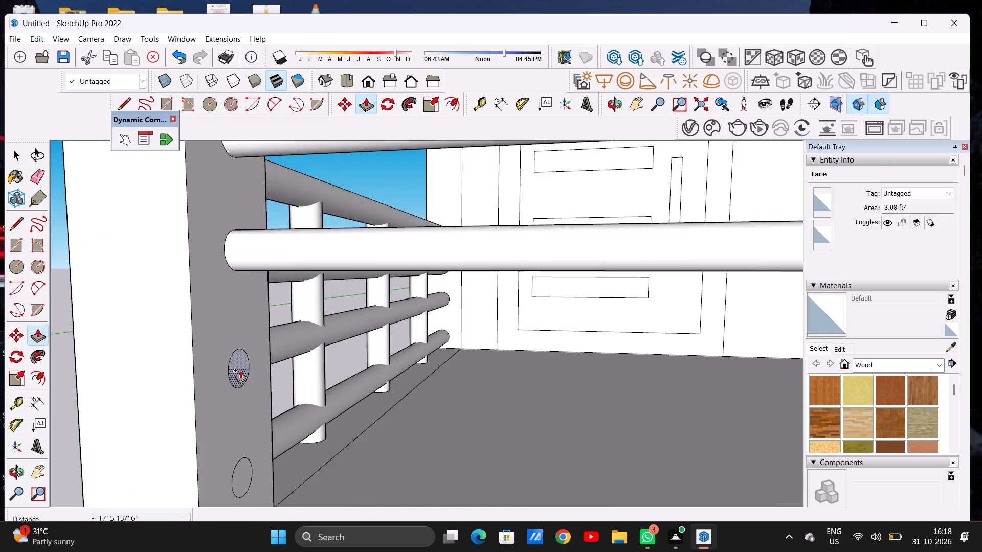
scroll(240, 370, "up", 1)
left_click(243, 363)
scroll(445, 374, "down", 18)
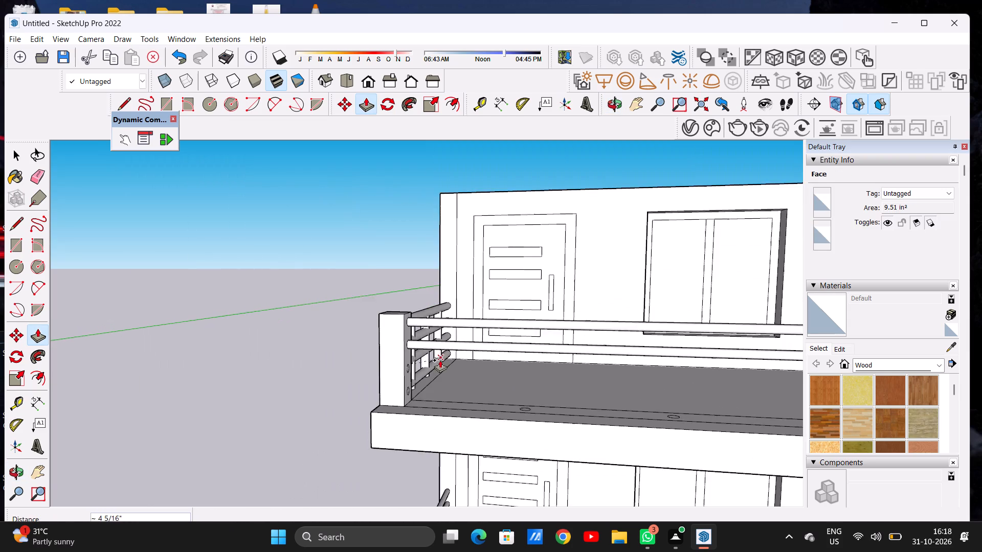
scroll(440, 360, "down", 8)
scroll(572, 369, "down", 6)
middle_click_drag(612, 365, 672, 354)
scroll(612, 366, "up", 7)
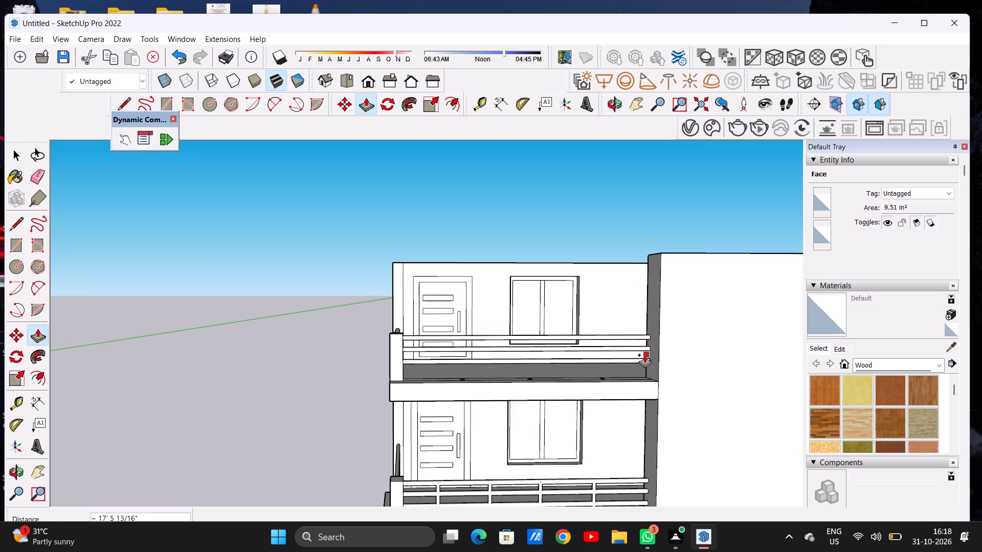
scroll(644, 355, "up", 4)
middle_click_drag(641, 364, 666, 364)
scroll(679, 348, "up", 6)
left_click(665, 310)
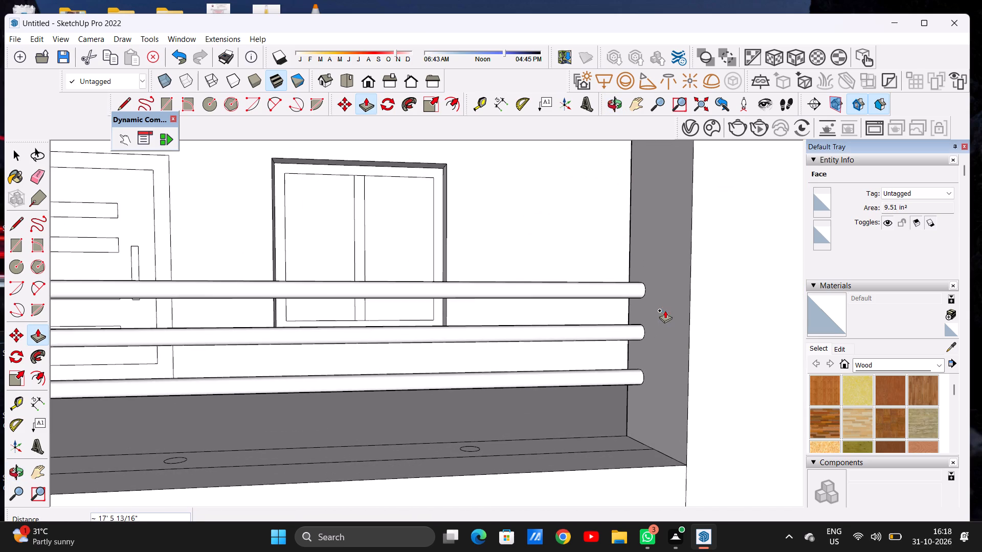
Push/Pull the bottom circle on the corner post about 17' 5 13/16" to the side wall as the lowest front rail.
scroll(644, 329, "down", 9)
middle_click_drag(258, 386, 171, 400)
scroll(180, 378, "up", 4)
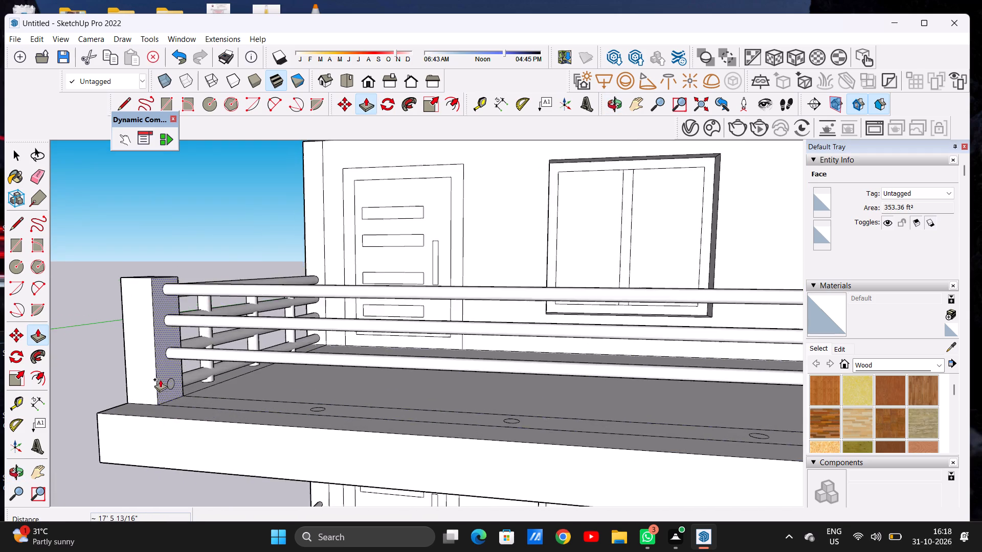
scroll(160, 379, "up", 20)
scroll(160, 379, "up", 3)
left_click(150, 372)
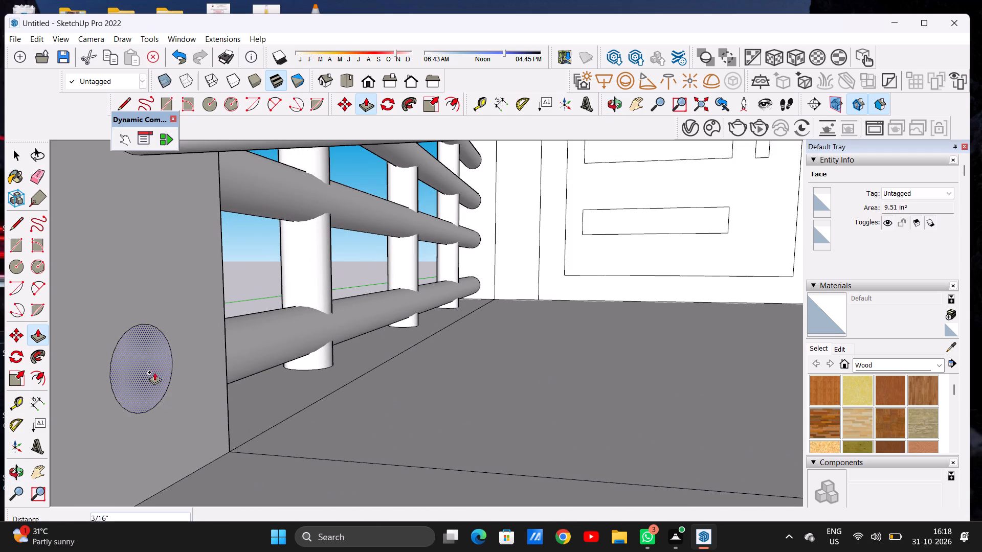
scroll(416, 401, "down", 8)
scroll(412, 401, "down", 19)
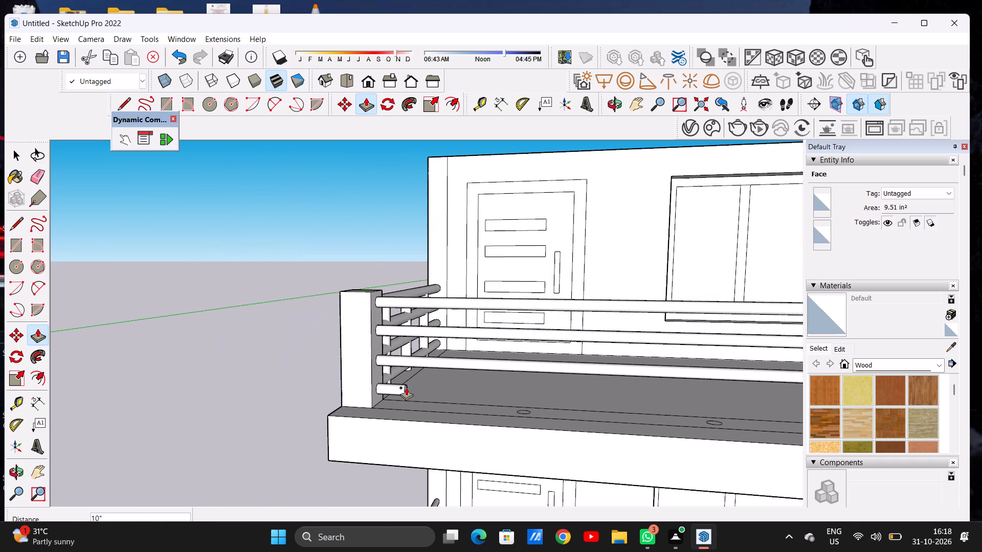
scroll(560, 396, "down", 7)
scroll(521, 382, "down", 9)
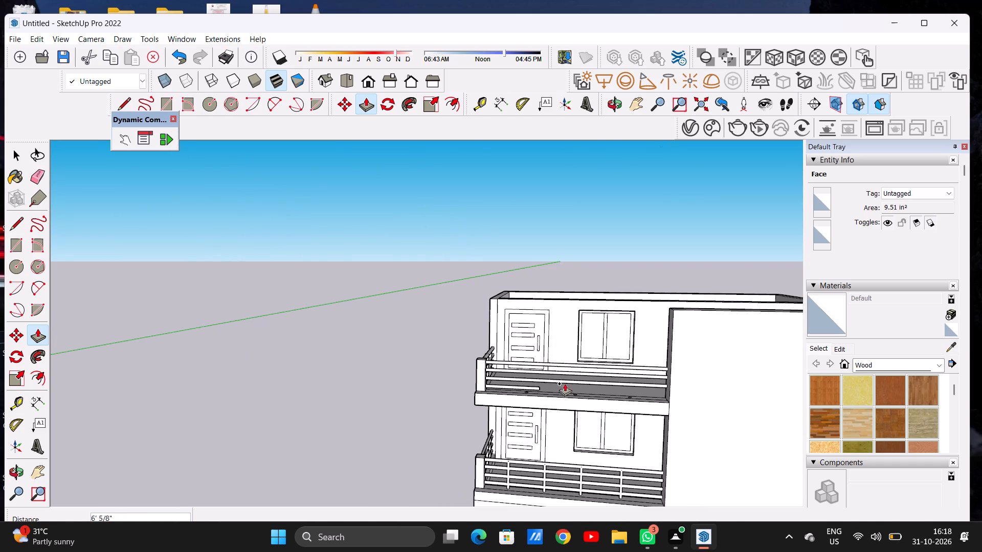
middle_click_drag(648, 397, 700, 386)
scroll(675, 377, "up", 8)
scroll(629, 385, "up", 5)
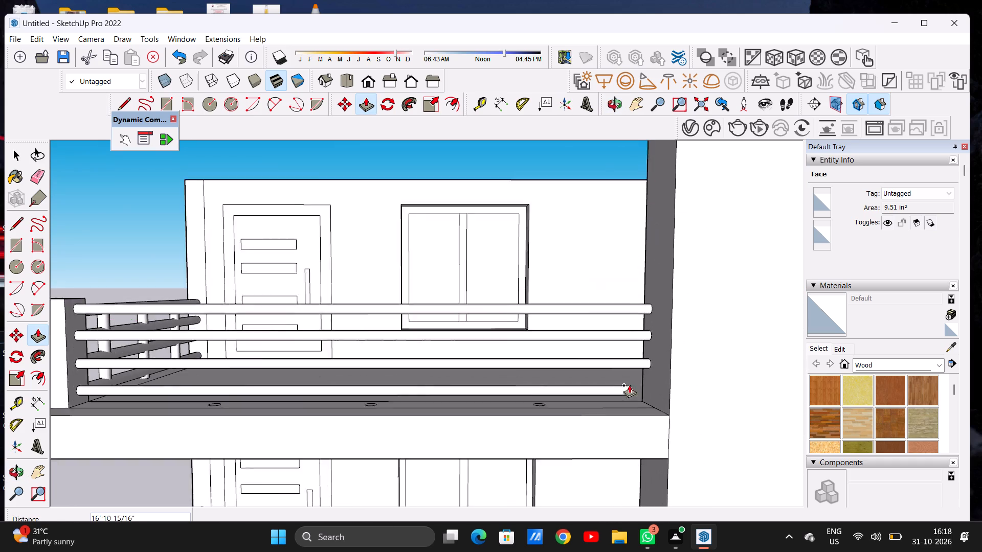
scroll(629, 385, "up", 1)
middle_click_drag(614, 386, 646, 385)
scroll(679, 378, "up", 12)
left_click(675, 327)
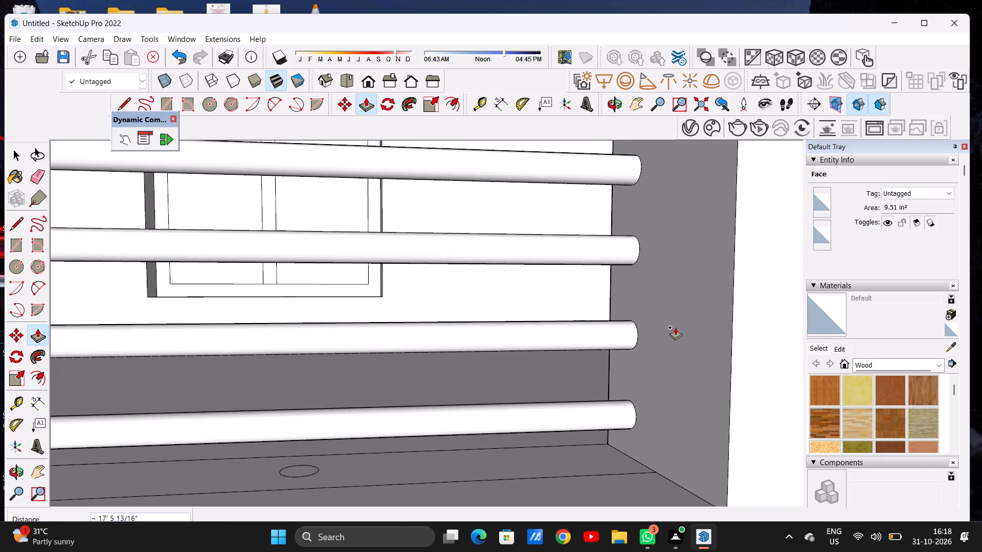
Push/Pull the floor circle nearest the side wall up about 2' 11 1/16" into the top front rail as a baluster.
scroll(614, 334, "down", 12)
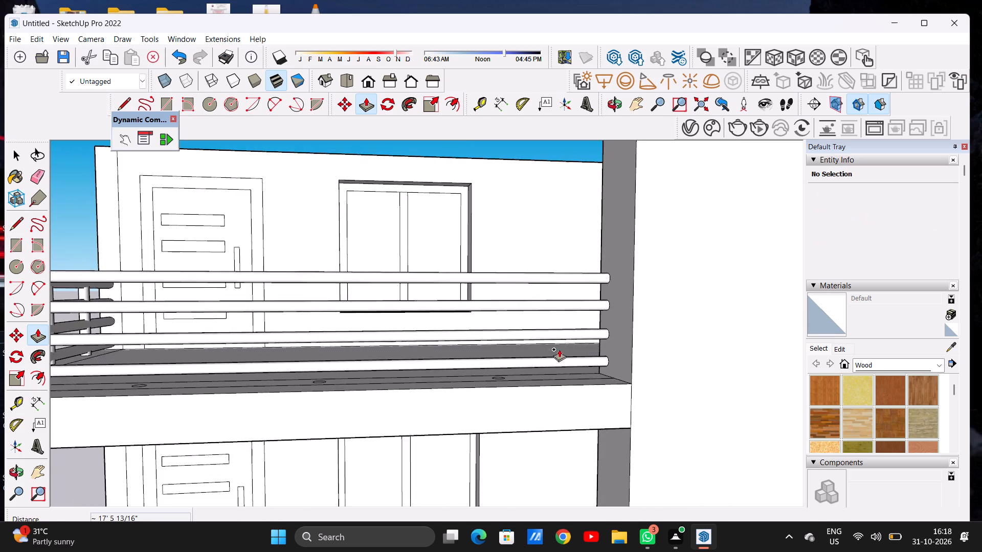
middle_click_drag(553, 357, 521, 420)
scroll(487, 427, "up", 8)
scroll(472, 409, "down", 1)
scroll(472, 409, "up", 4)
scroll(445, 411, "down", 1)
scroll(445, 411, "up", 2)
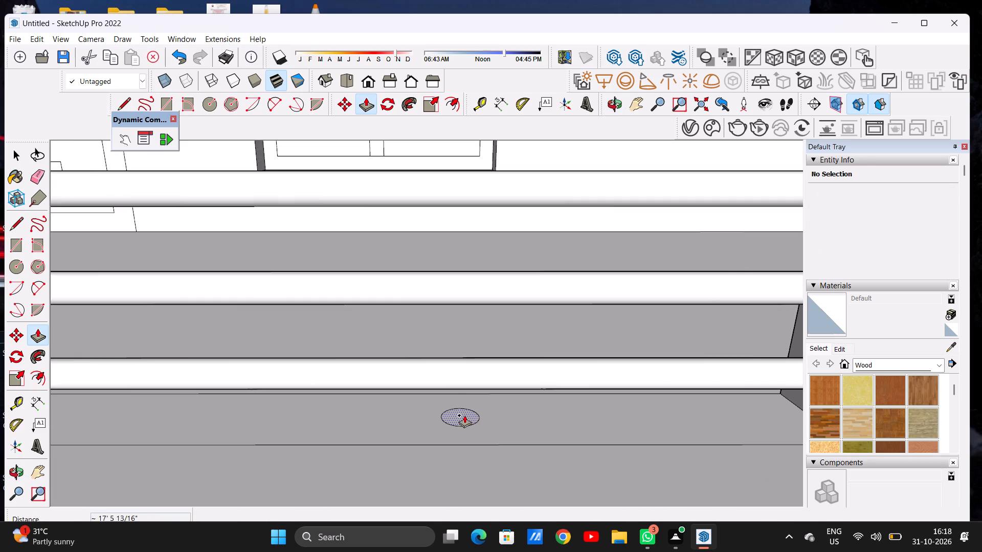
left_click(463, 415)
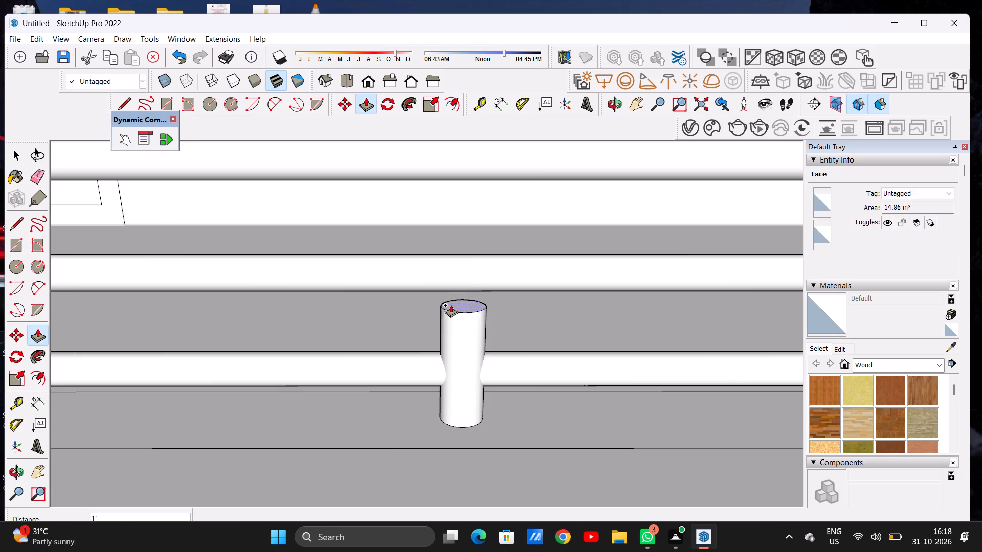
scroll(445, 305, "down", 17)
scroll(453, 240, "up", 9)
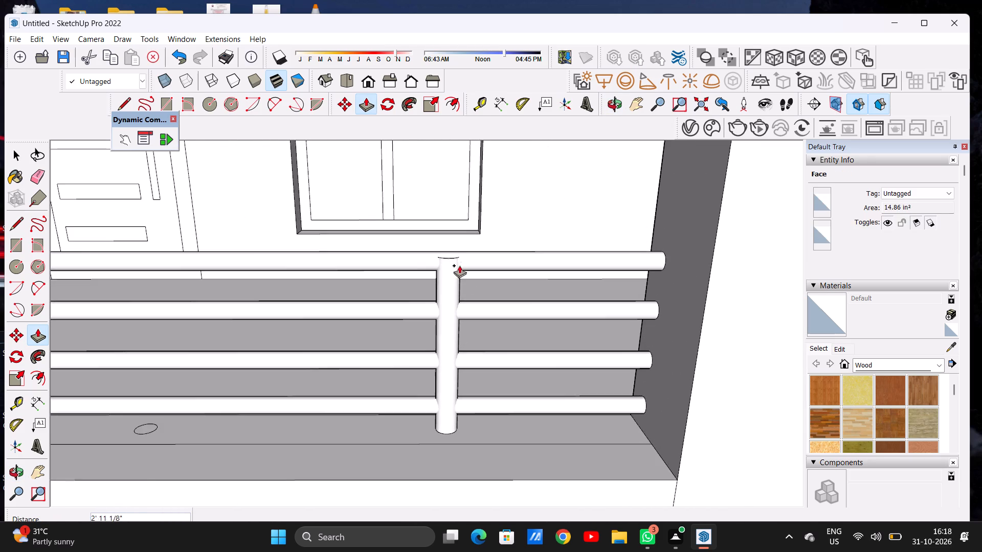
middle_click_drag(457, 282, 457, 254)
scroll(455, 262, "up", 3)
left_click(451, 259)
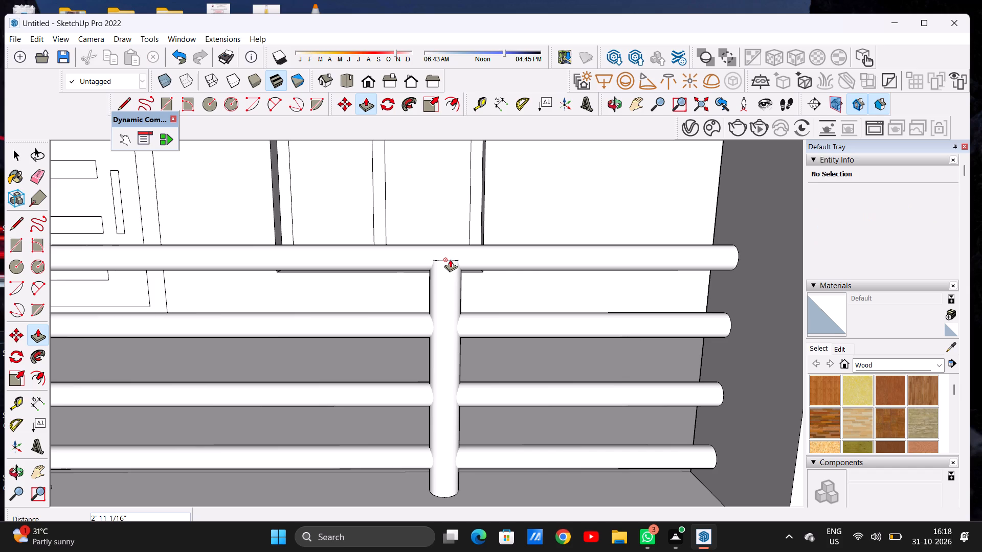
Push/Pull the middle floor circle up about 2' 10 15/16" into the top front rail as a second baluster.
scroll(510, 290, "down", 8)
middle_click_drag(427, 306, 429, 317)
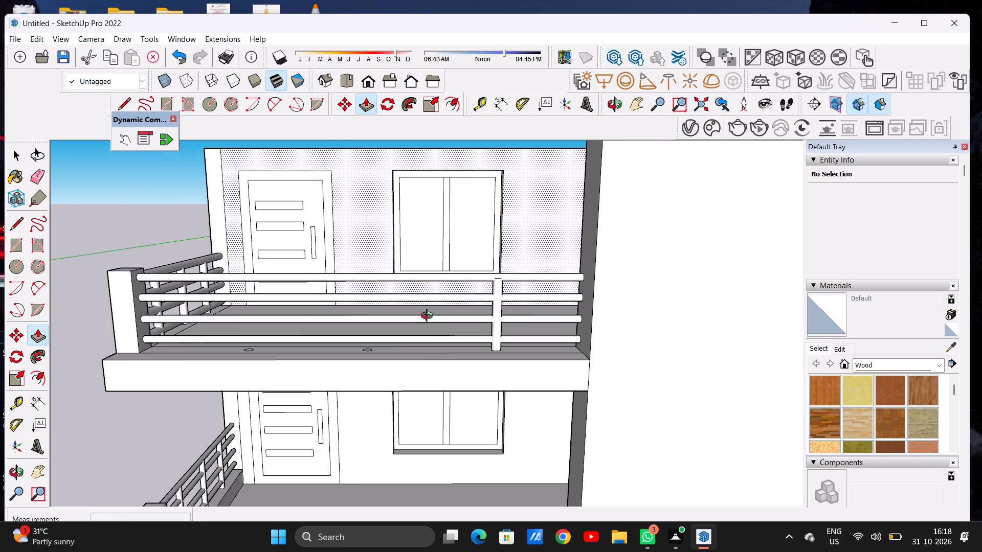
middle_click_drag(429, 317, 412, 379)
scroll(373, 391, "up", 5)
scroll(365, 395, "down", 1)
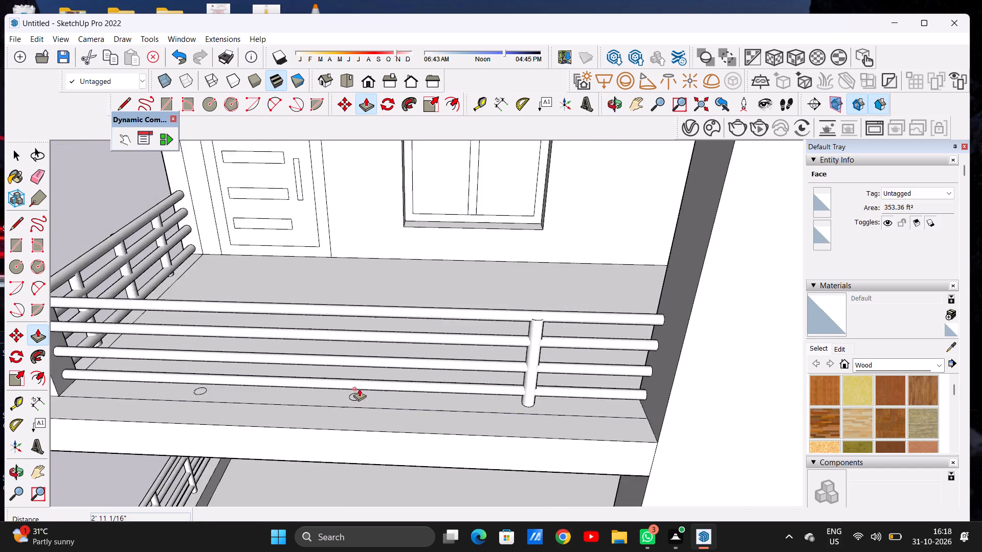
scroll(354, 390, "up", 1)
scroll(354, 390, "down", 1)
scroll(354, 390, "up", 6)
scroll(357, 397, "down", 1)
scroll(357, 397, "up", 4)
scroll(357, 397, "down", 1)
scroll(357, 397, "up", 4)
left_click(357, 397)
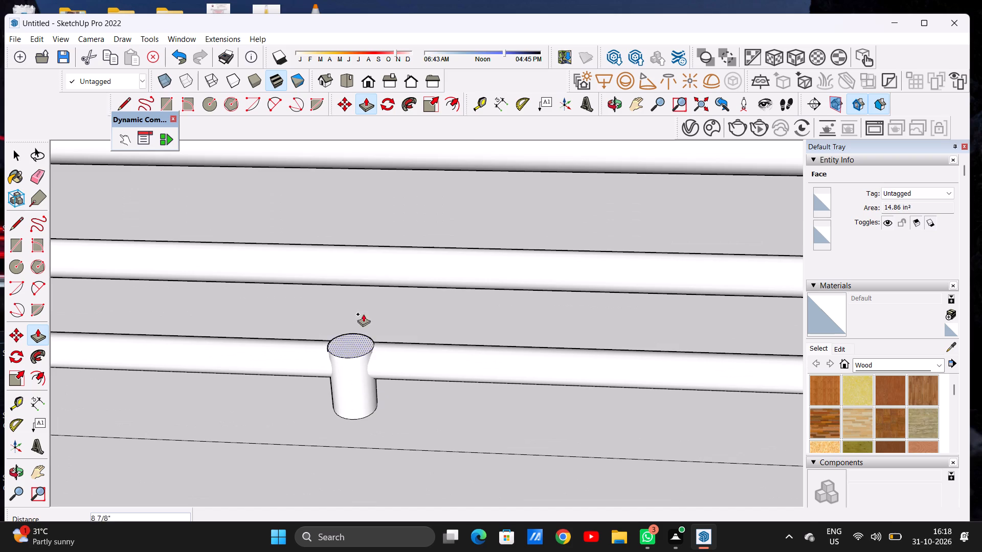
scroll(376, 262, "down", 17)
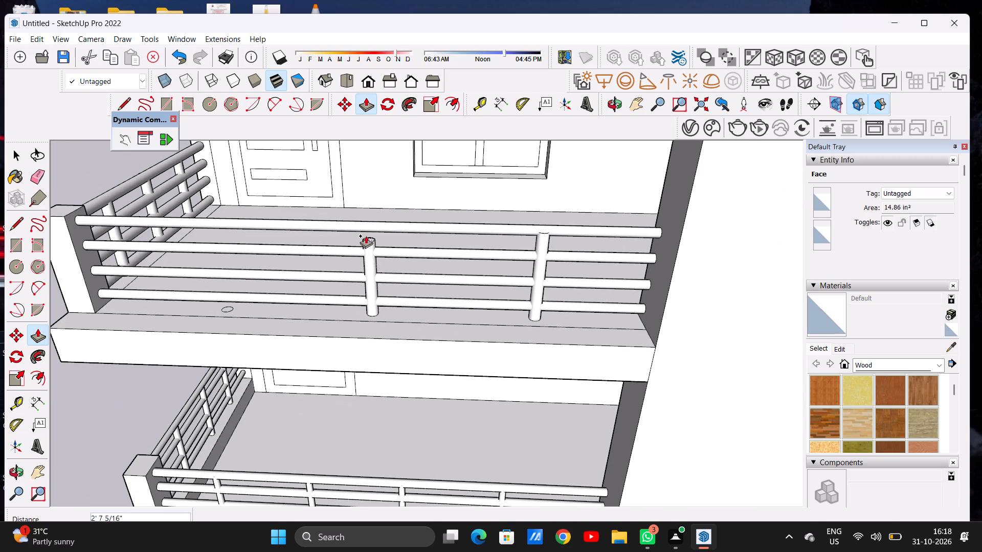
middle_click_drag(365, 237, 373, 211)
middle_click(373, 211)
scroll(368, 207, "up", 3)
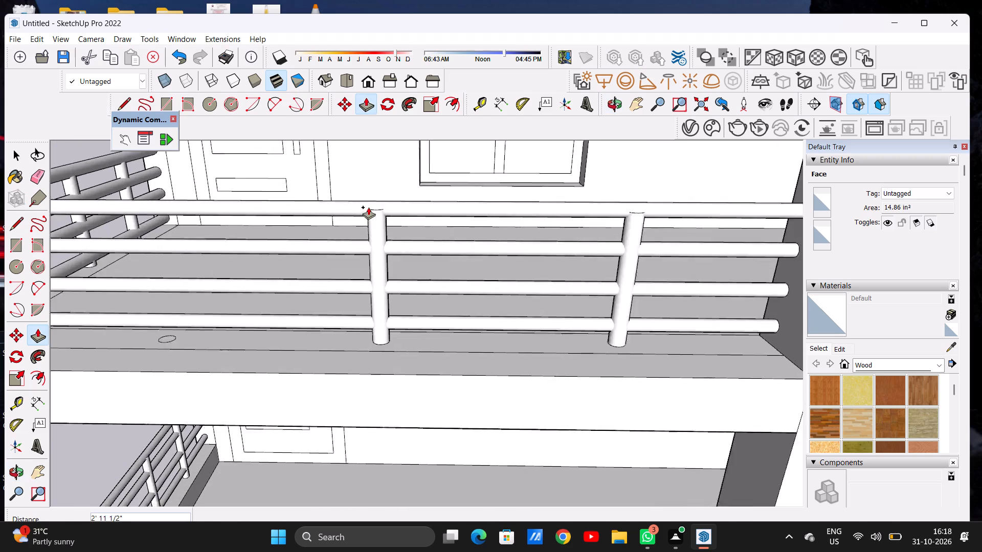
scroll(368, 207, "up", 9)
left_click(375, 208)
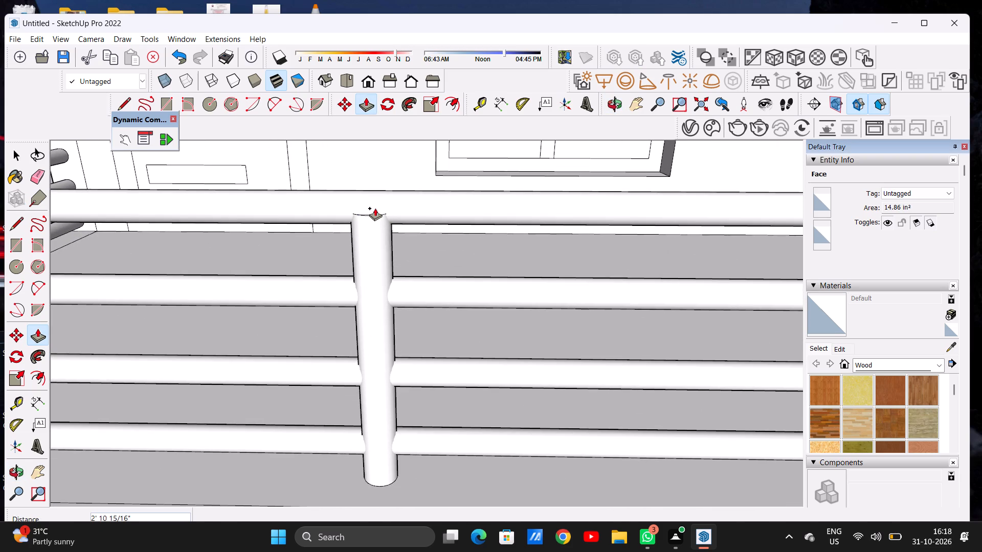
scroll(372, 259, "down", 17)
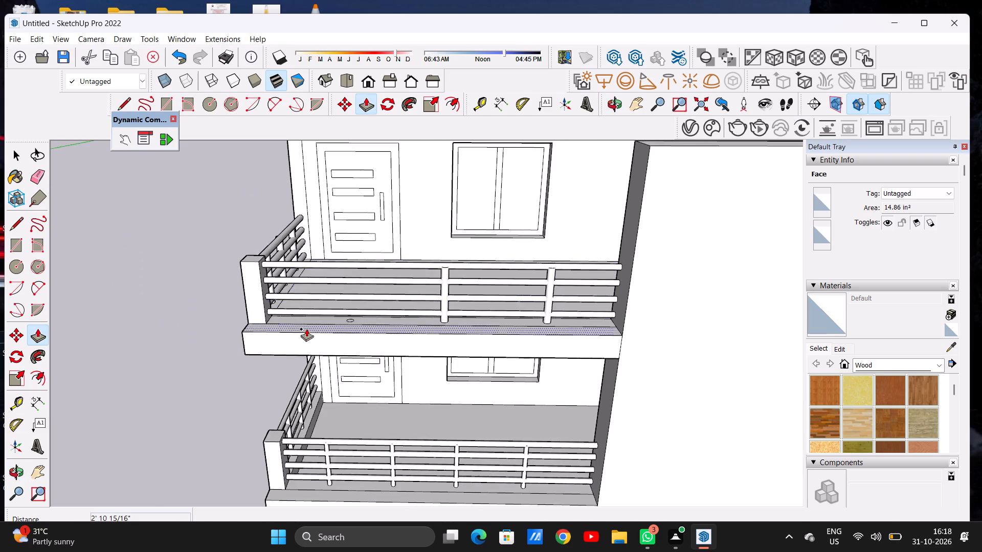
Push/Pull the remaining floor circle nearest the corner post up about 2' 10 7/8" into the top front rail as the third baluster.
scroll(306, 335, "up", 2)
scroll(332, 327, "down", 1)
scroll(338, 326, "up", 20)
scroll(338, 326, "up", 2)
scroll(362, 319, "down", 1)
scroll(364, 320, "up", 5)
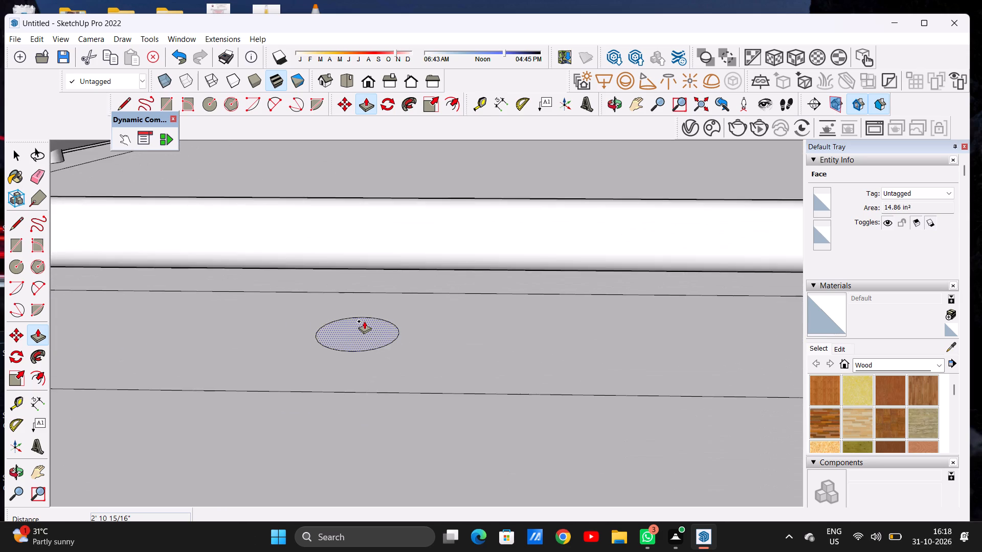
left_click(364, 321)
scroll(370, 197, "down", 13)
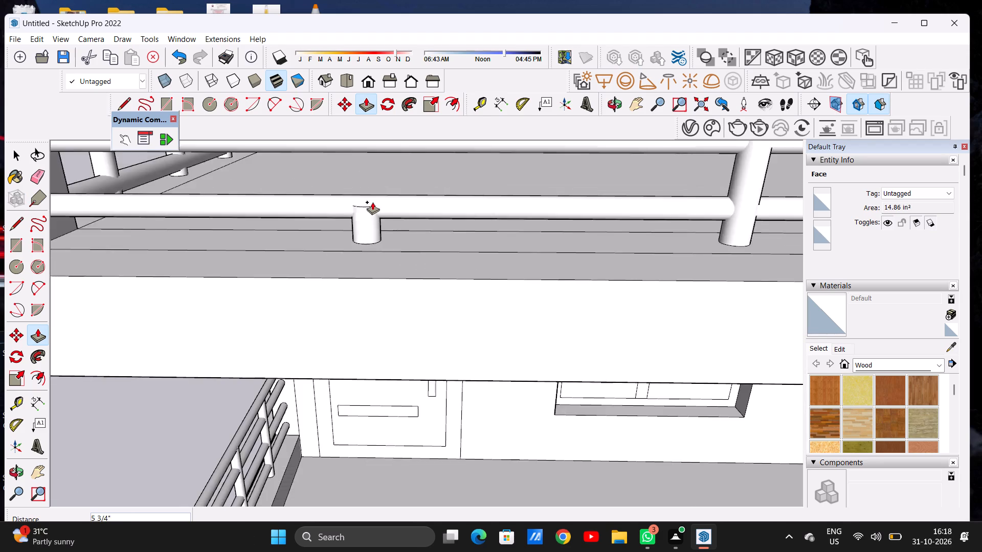
scroll(372, 202, "down", 20)
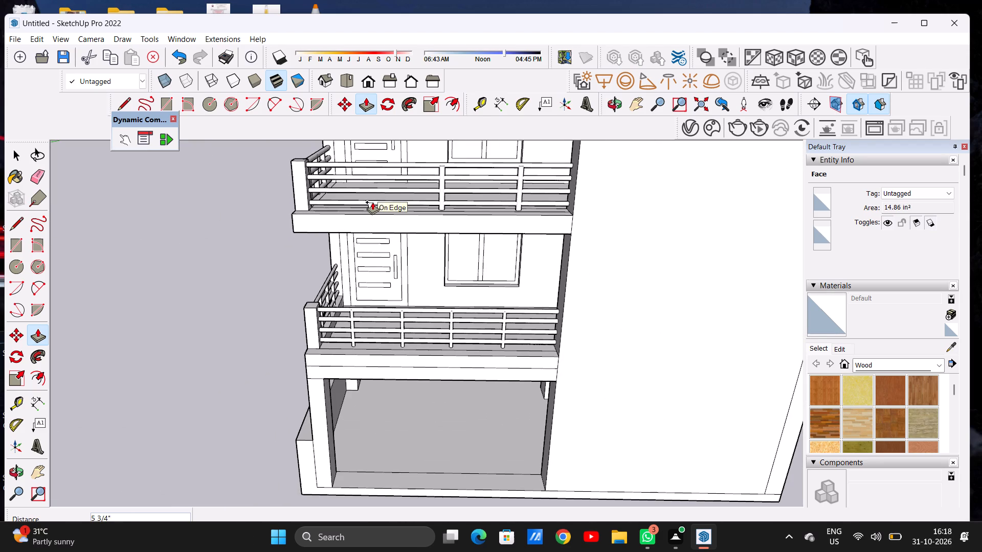
scroll(376, 161, "up", 13)
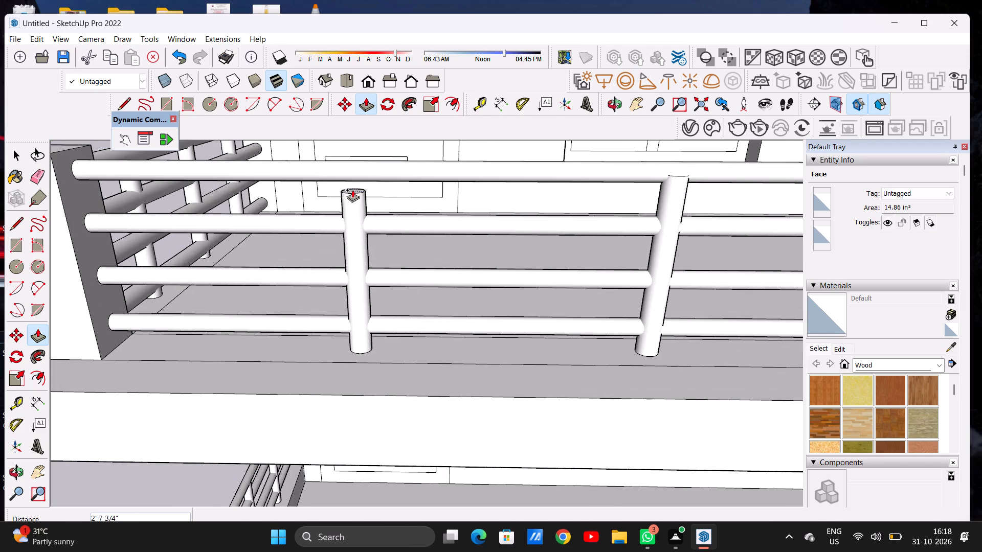
middle_click_drag(353, 189, 357, 167)
scroll(358, 167, "up", 6)
left_click(358, 170)
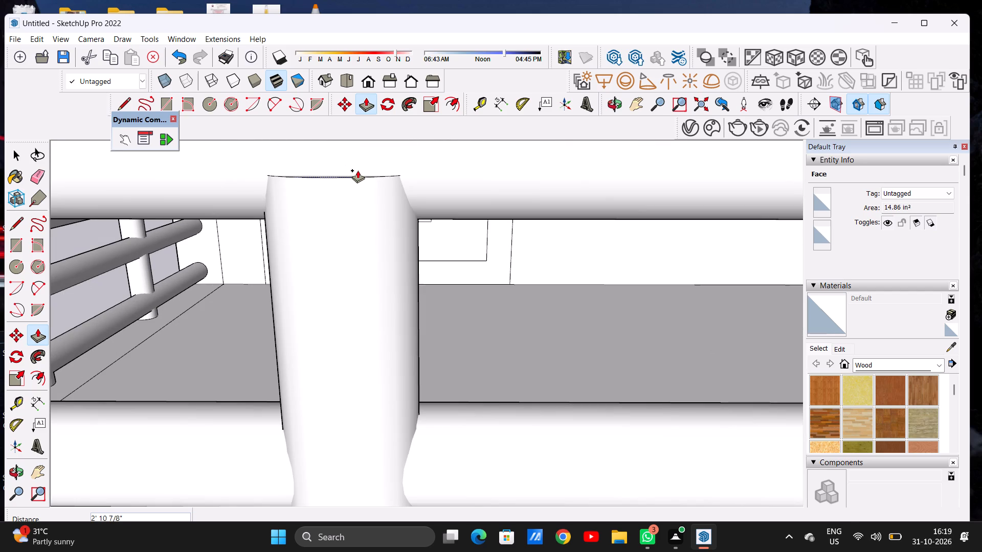
key("space")
Examine the upper and lower balcony railings and the house front from several angles.
scroll(394, 249, "down", 9)
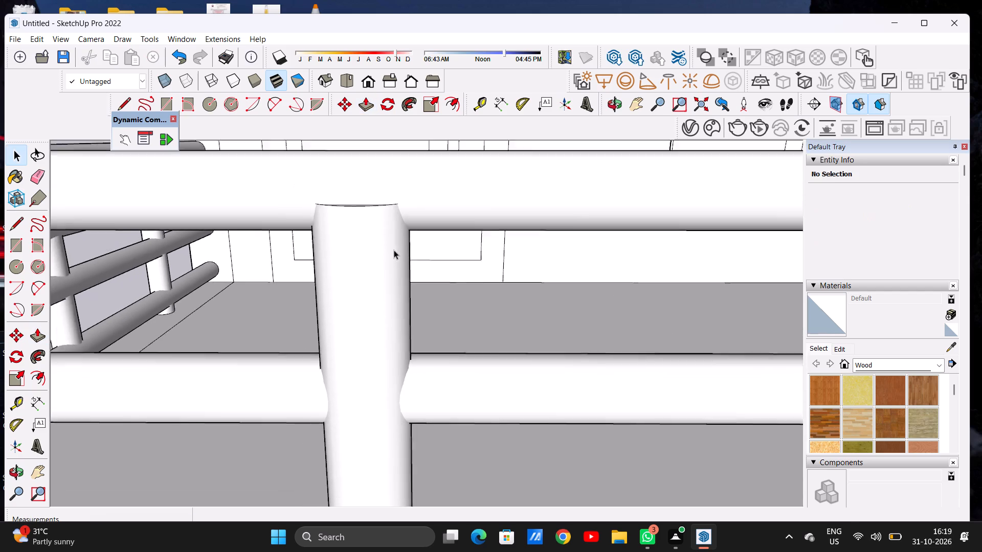
scroll(394, 250, "down", 19)
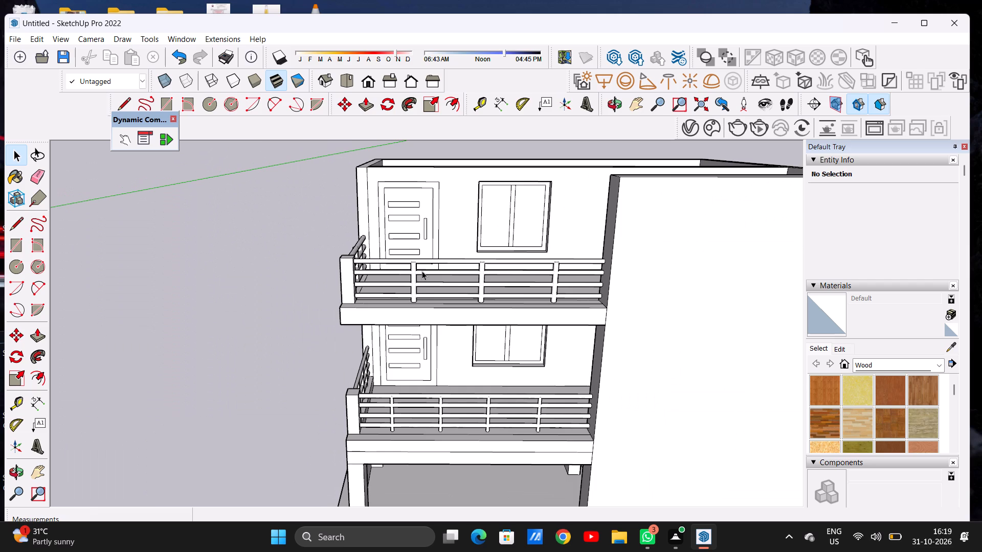
scroll(410, 274, "down", 13)
middle_click_drag(450, 313, 449, 282)
scroll(441, 281, "up", 7)
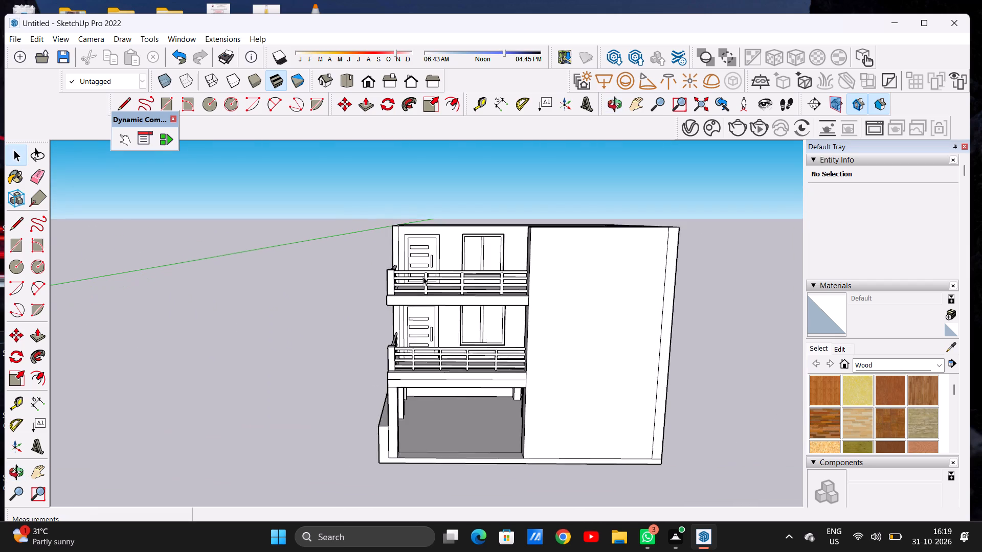
scroll(423, 277, "up", 6)
middle_click_drag(399, 290, 416, 290)
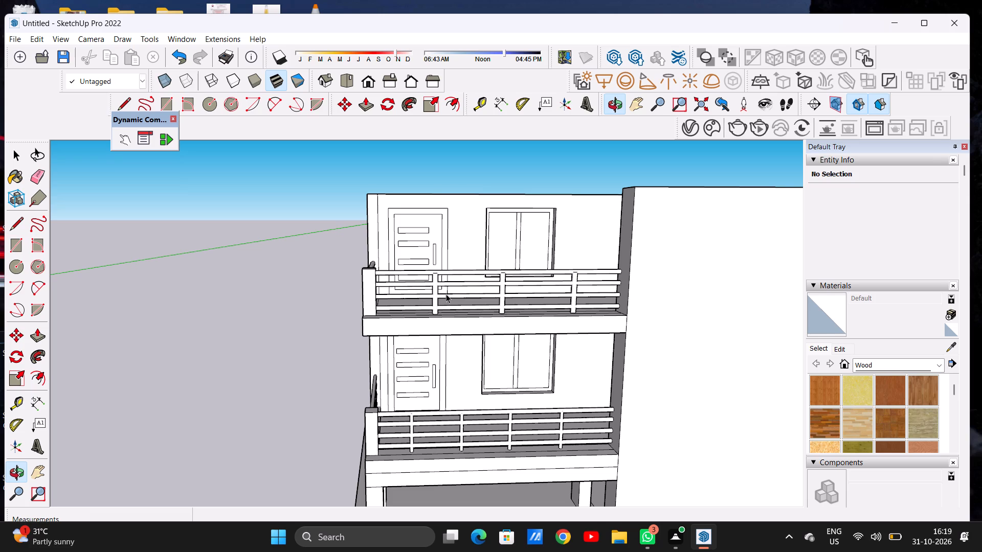
scroll(454, 300, "down", 5)
middle_click_drag(487, 325, 411, 305)
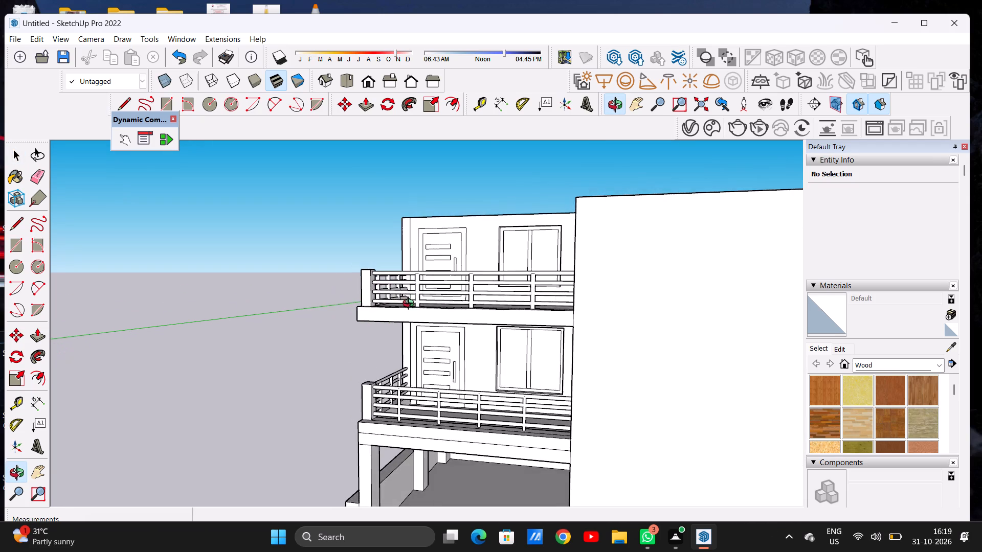
middle_click_drag(411, 305, 445, 305)
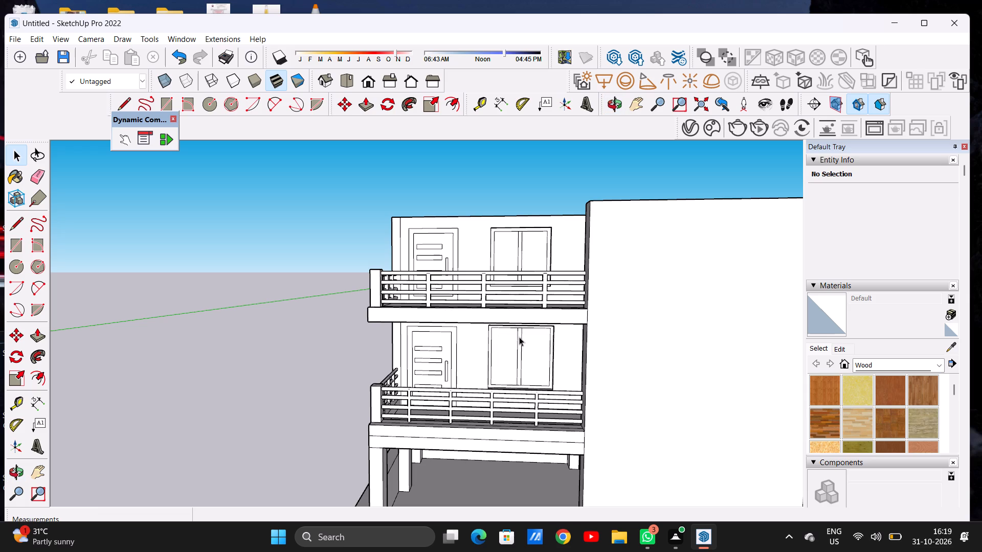
scroll(523, 339, "down", 10)
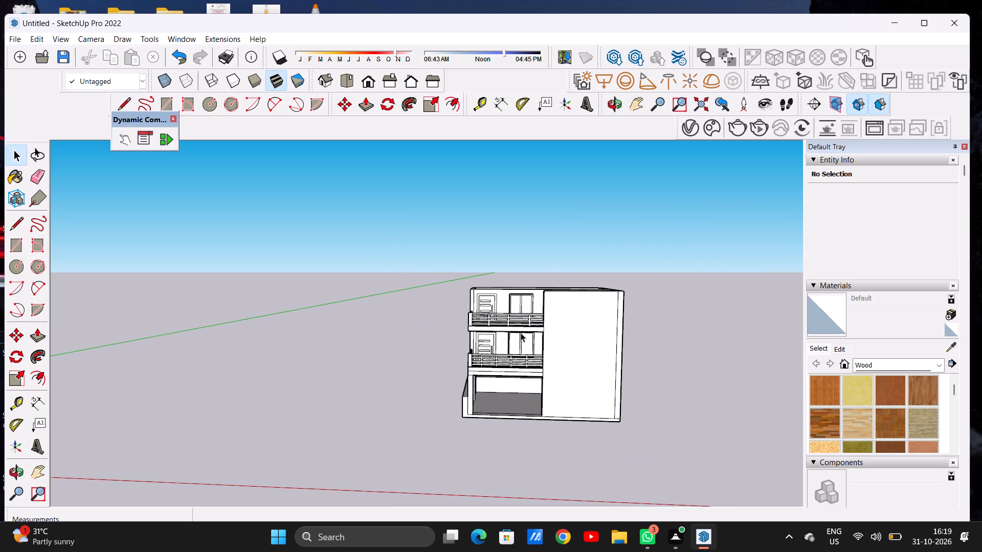
middle_click(554, 340)
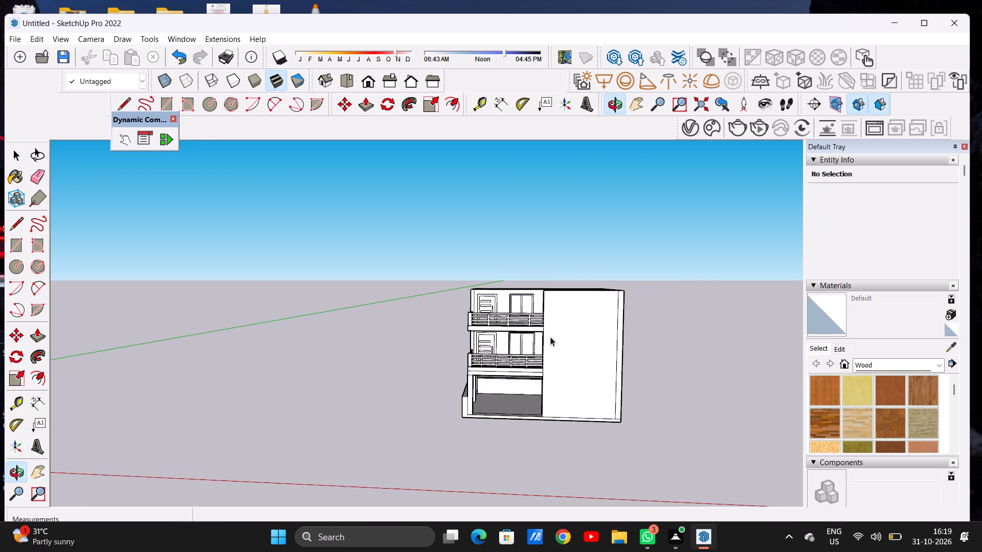
middle_click_drag(445, 330, 619, 331)
scroll(470, 356, "up", 11)
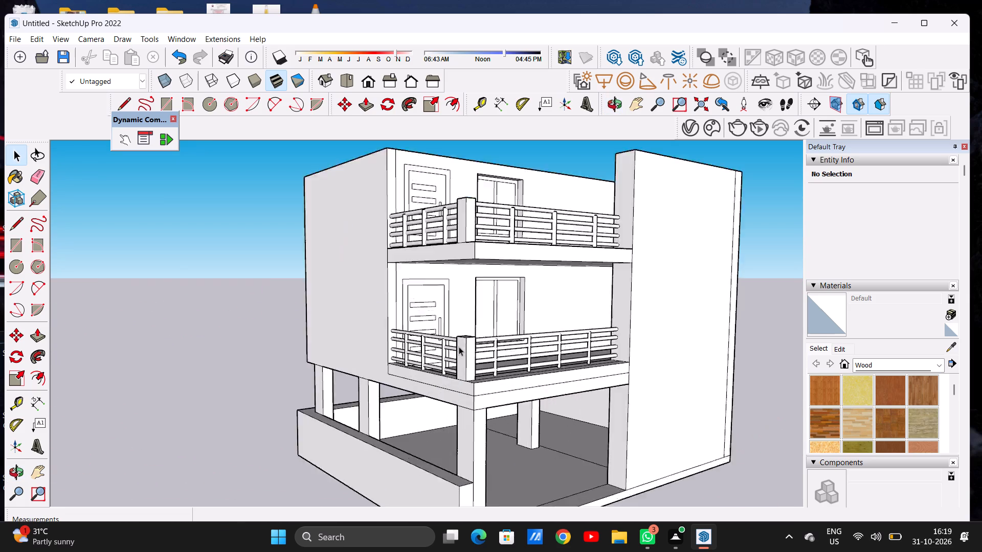
scroll(459, 347, "up", 11)
middle_click_drag(415, 356, 298, 357)
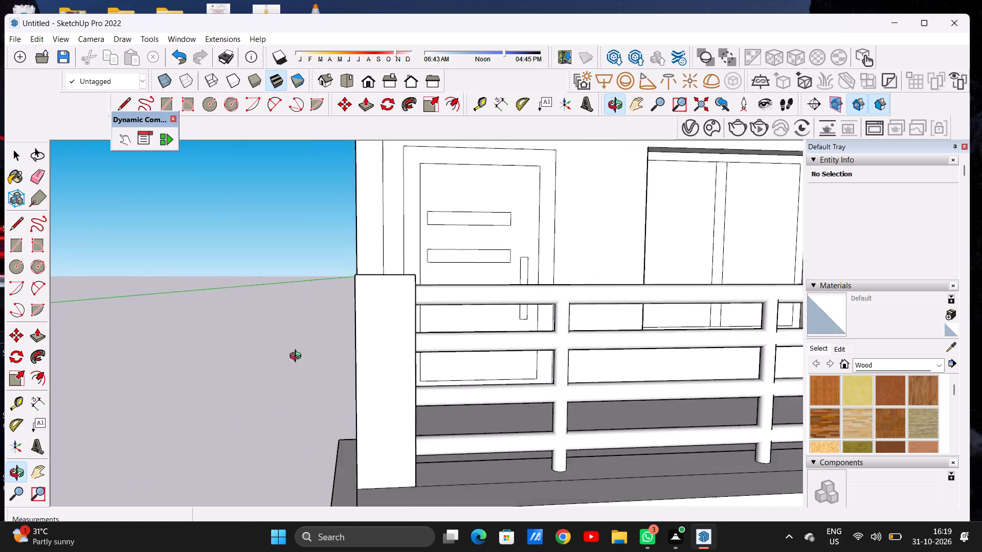
middle_click_drag(298, 357, 294, 358)
scroll(397, 359, "down", 12)
scroll(413, 360, "up", 1)
scroll(413, 361, "down", 13)
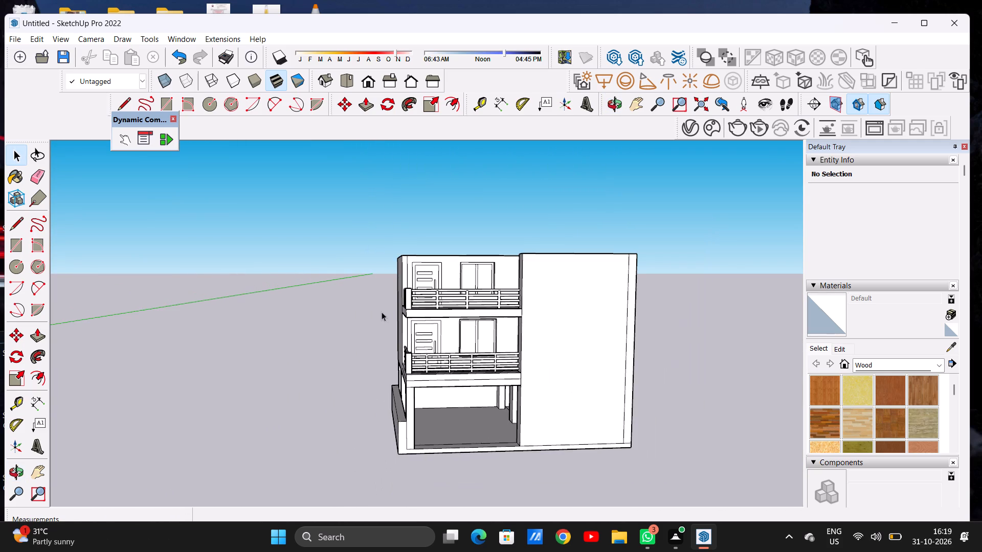
middle_click_drag(386, 311, 568, 317)
scroll(437, 294, "up", 12)
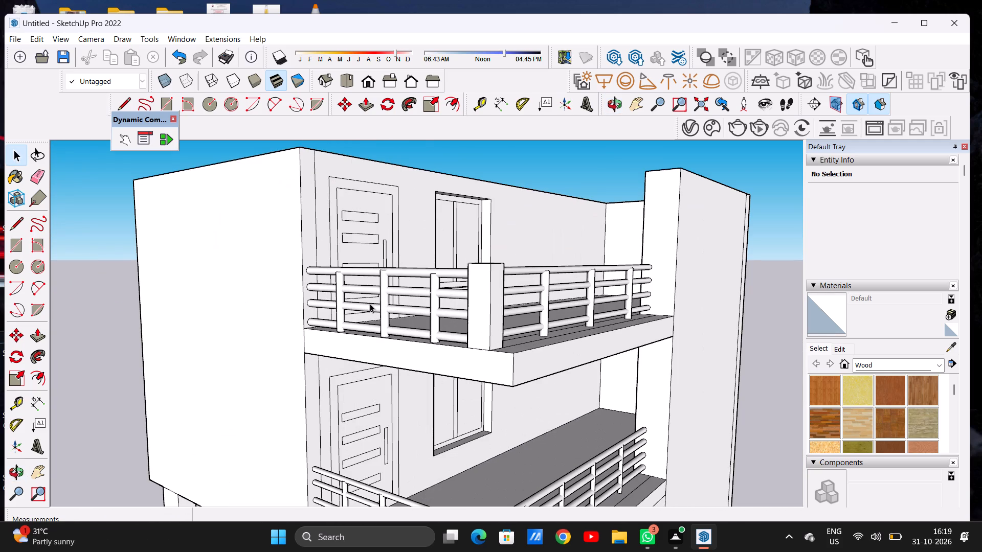
scroll(475, 329, "down", 2)
scroll(476, 333, "up", 1)
scroll(476, 334, "down", 3)
middle_click_drag(528, 338, 333, 340)
scroll(362, 348, "down", 2)
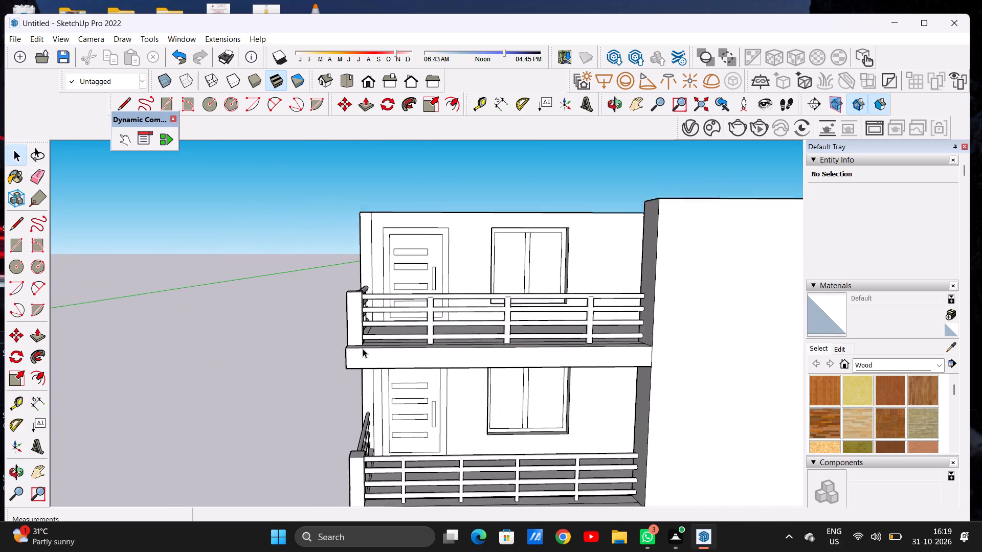
scroll(363, 349, "down", 11)
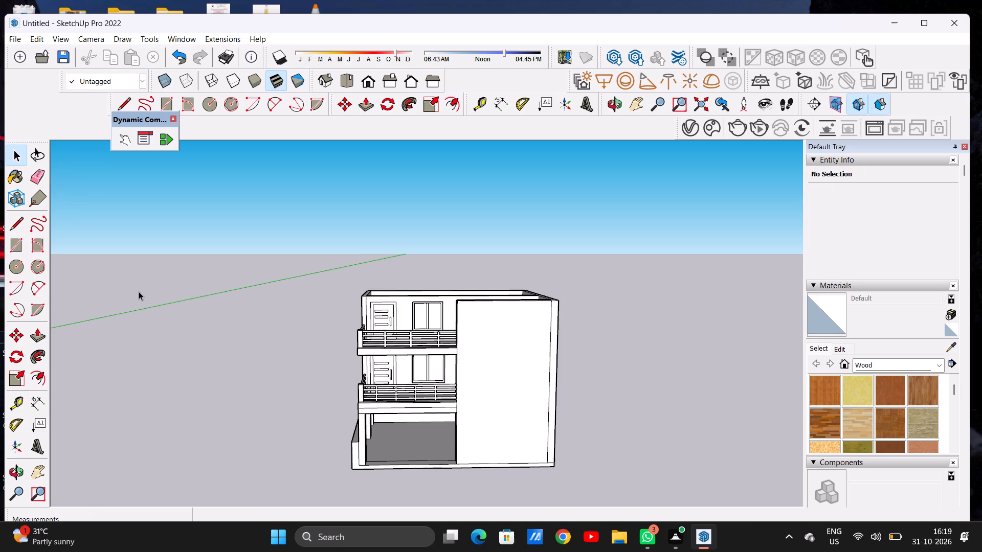
scroll(327, 330, "down", 15)
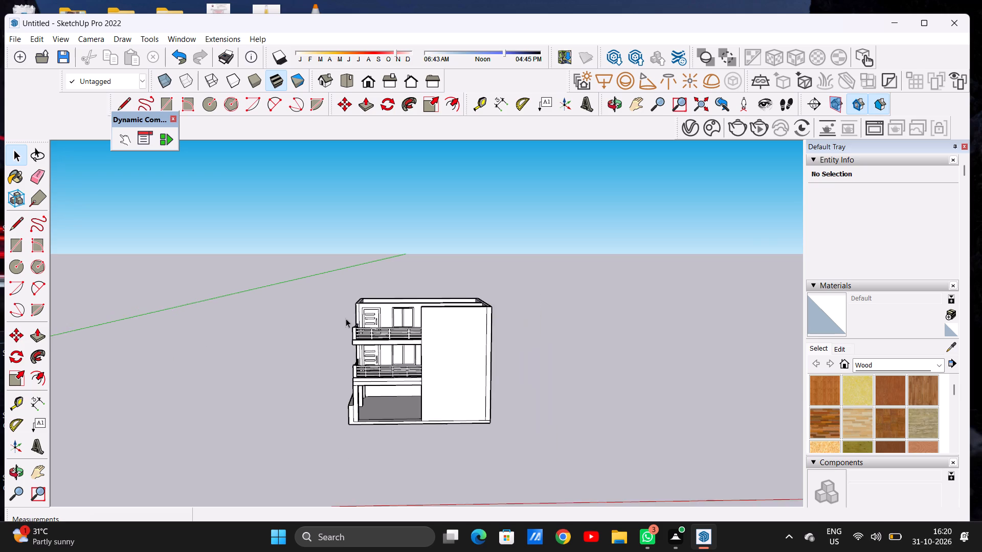
scroll(346, 318, "down", 4)
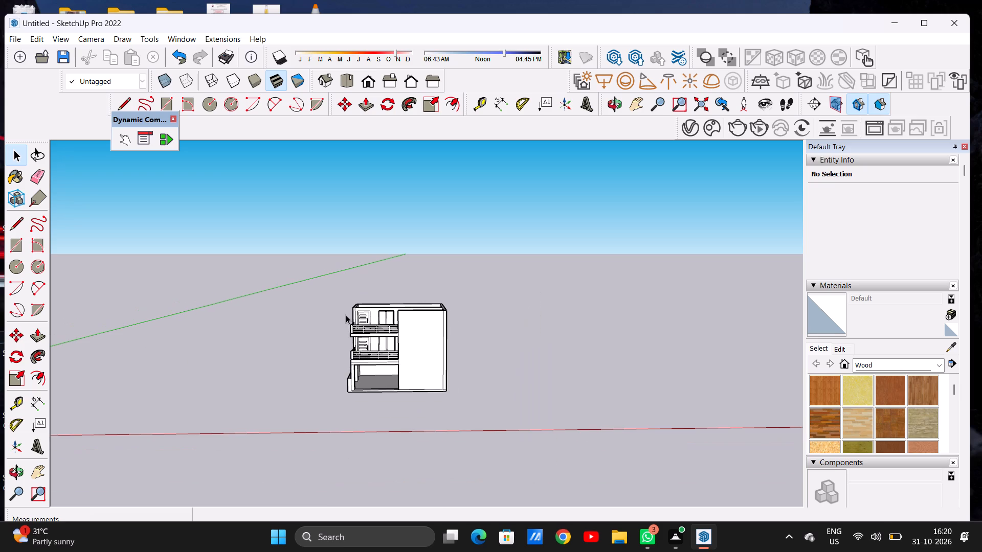
scroll(326, 294, "down", 11)
scroll(383, 338, "up", 15)
scroll(365, 309, "down", 1)
scroll(365, 309, "up", 5)
scroll(457, 241, "up", 1)
Move the top-storey room's floor face with its edges up about 8' 9 3/16" to the inner top corner of the walls.
middle_click_drag(457, 241, 466, 365)
scroll(402, 280, "down", 5)
middle_click_drag(517, 269, 235, 267)
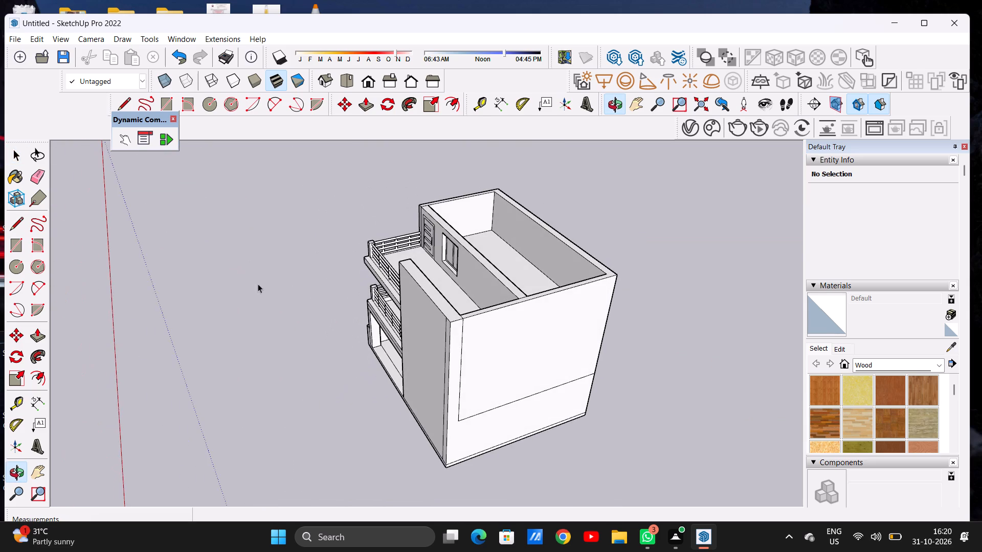
scroll(372, 300, "down", 4)
middle_click_drag(423, 290, 433, 262)
scroll(517, 256, "up", 6)
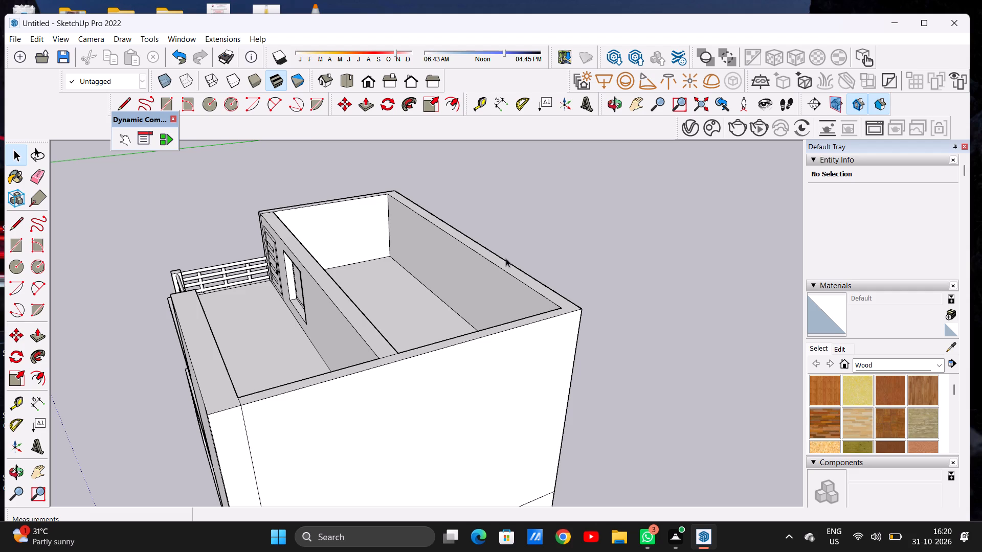
scroll(526, 256, "down", 10)
middle_click_drag(449, 268, 448, 271)
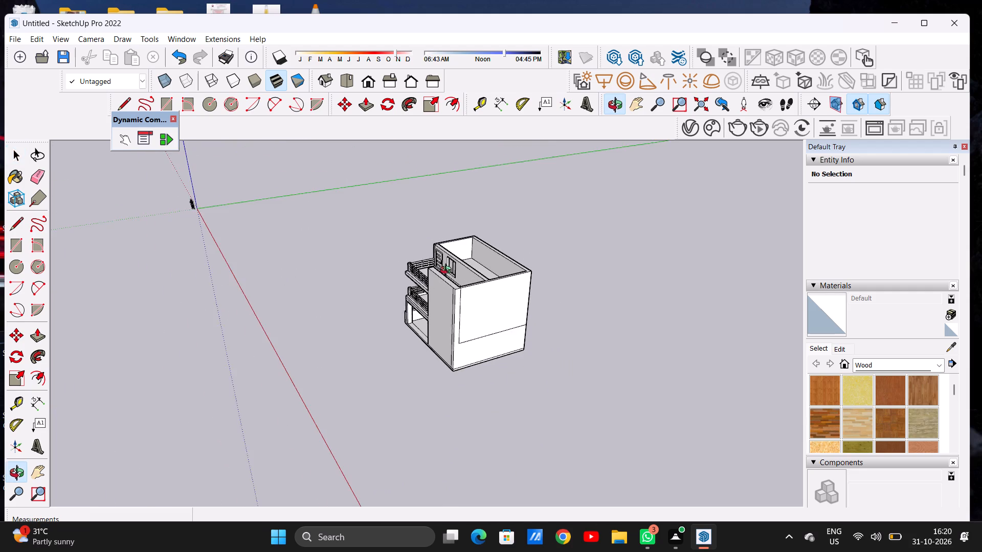
middle_click_drag(448, 271, 431, 352)
scroll(469, 284, "up", 7)
scroll(495, 264, "down", 1)
scroll(495, 264, "up", 1)
scroll(495, 264, "down", 1)
scroll(495, 264, "up", 4)
double_click(493, 284)
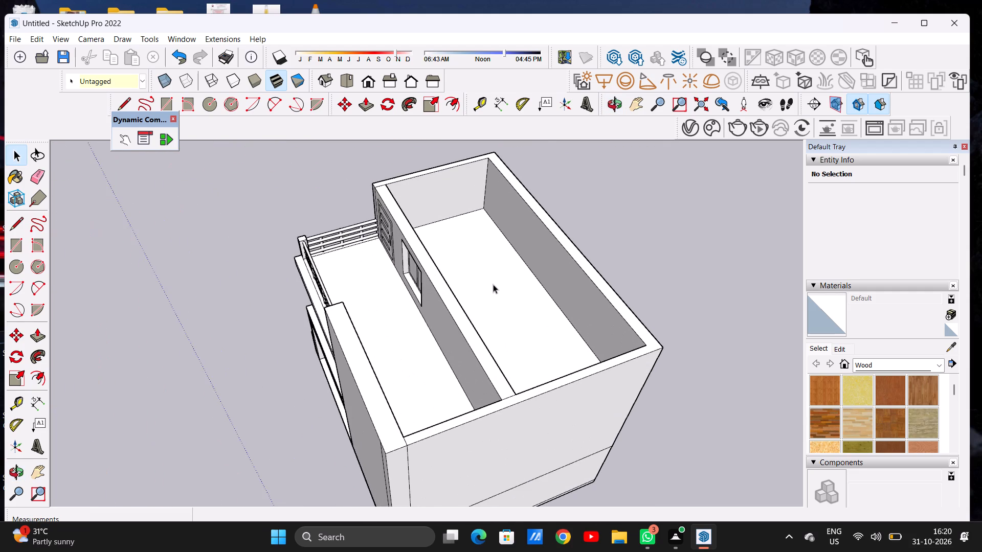
scroll(423, 296, "down", 9)
scroll(463, 238, "up", 14)
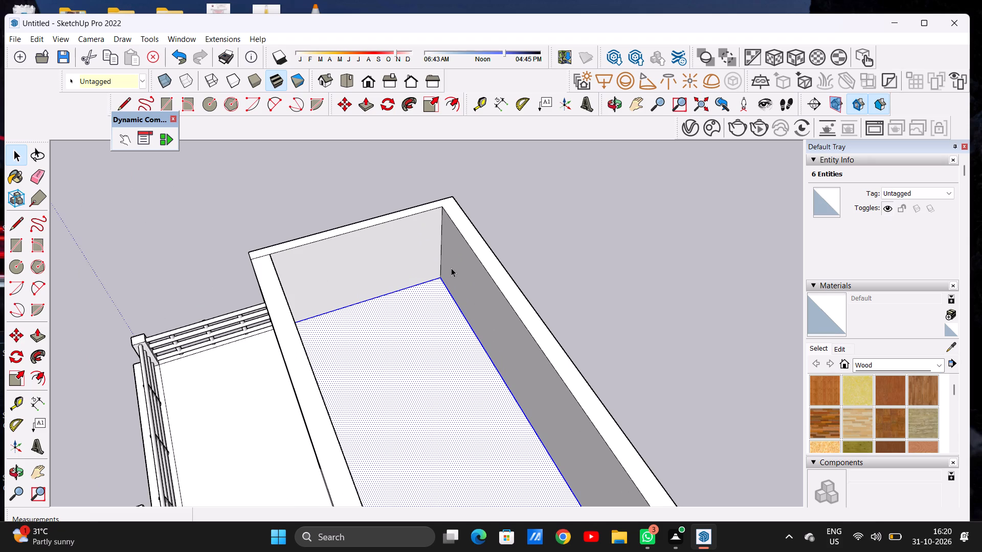
key("m")
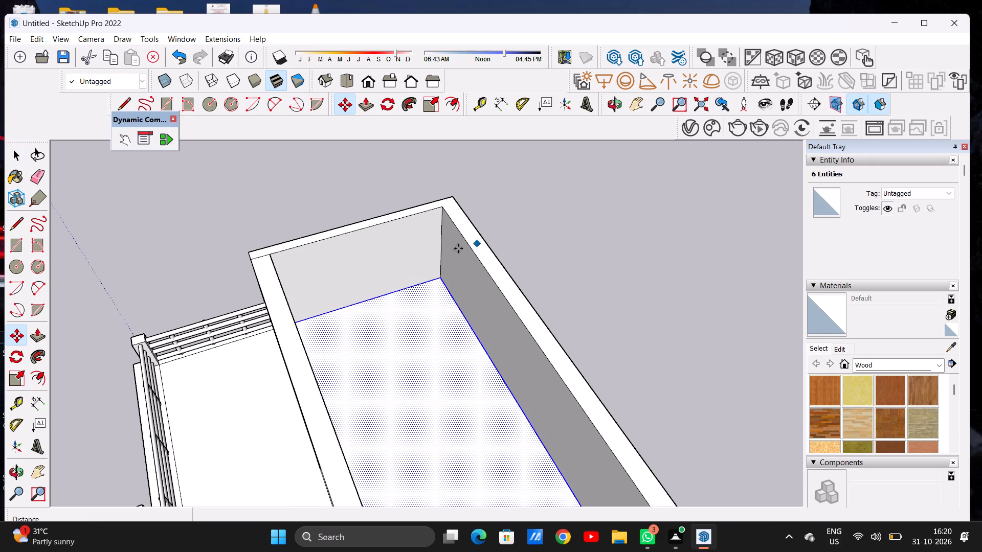
left_click(442, 278)
left_click(437, 212)
key("space")
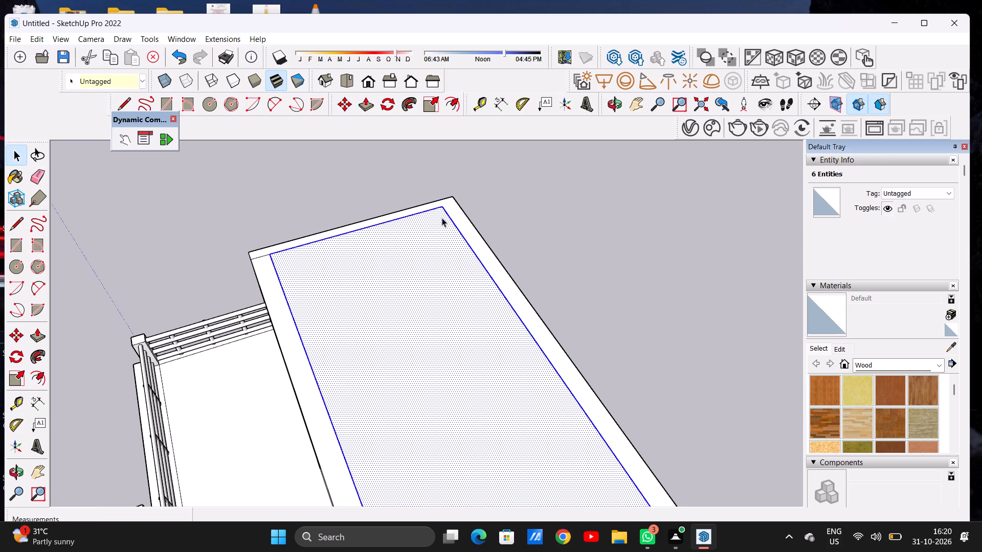
left_click(563, 217)
Push/Pull the top-storey roof face up about 1' 3 7/16" to form a roof slab.
scroll(472, 289, "down", 1)
scroll(471, 290, "up", 2)
scroll(470, 292, "down", 5)
scroll(464, 299, "up", 1)
scroll(464, 299, "down", 10)
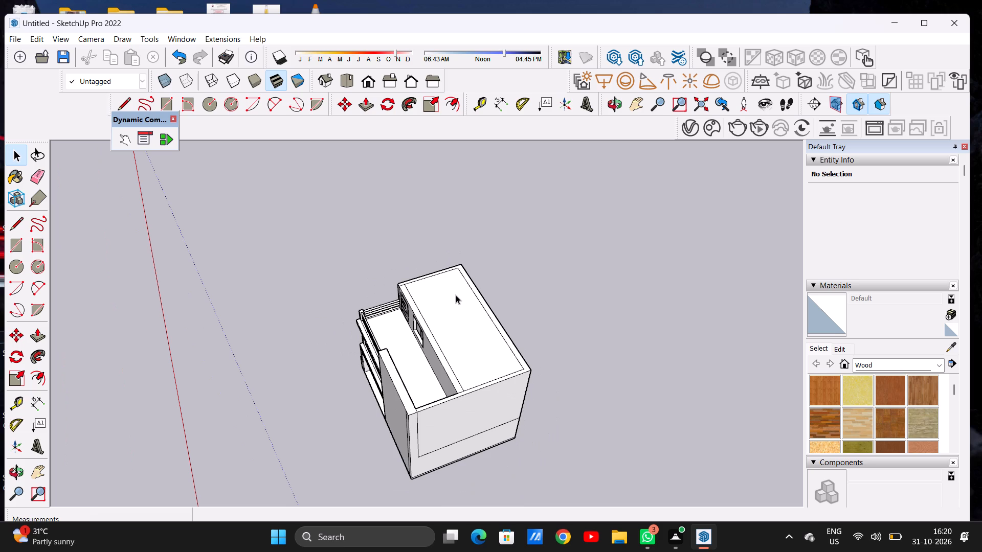
scroll(500, 339, "down", 6)
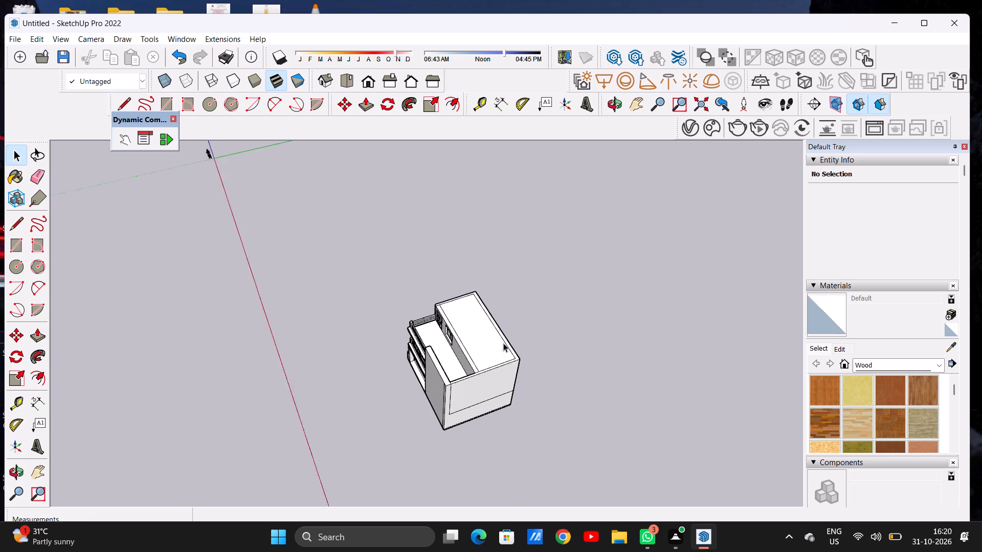
scroll(503, 343, "down", 9)
scroll(465, 324, "up", 11)
middle_click_drag(545, 382, 547, 336)
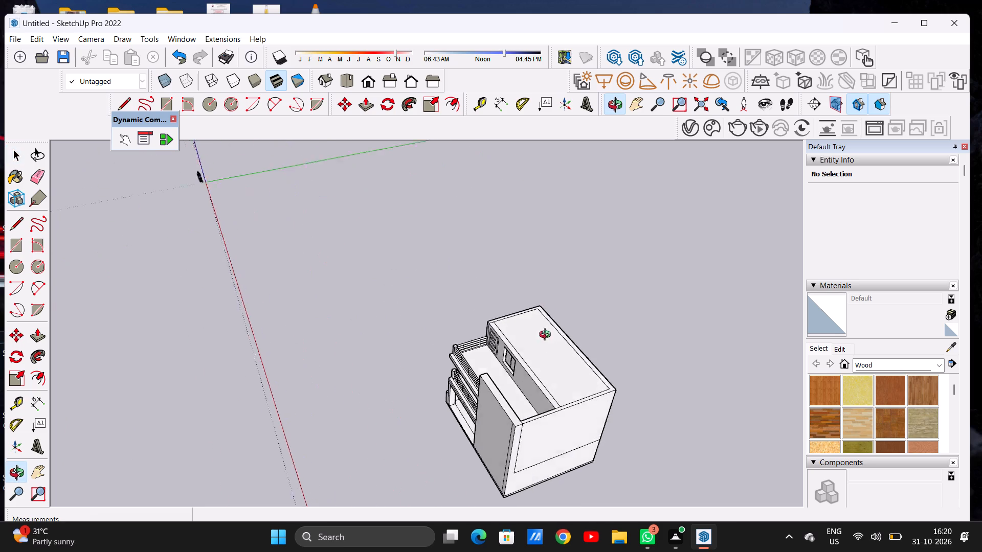
middle_click_drag(547, 336, 553, 284)
scroll(507, 330, "down", 6)
scroll(551, 337, "up", 9)
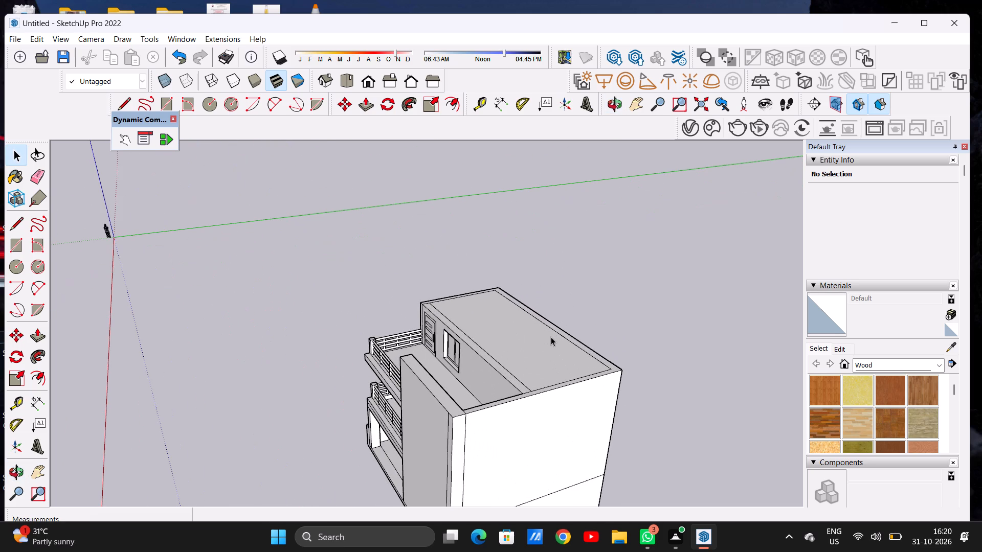
key("p")
middle_click_drag(544, 364, 527, 385)
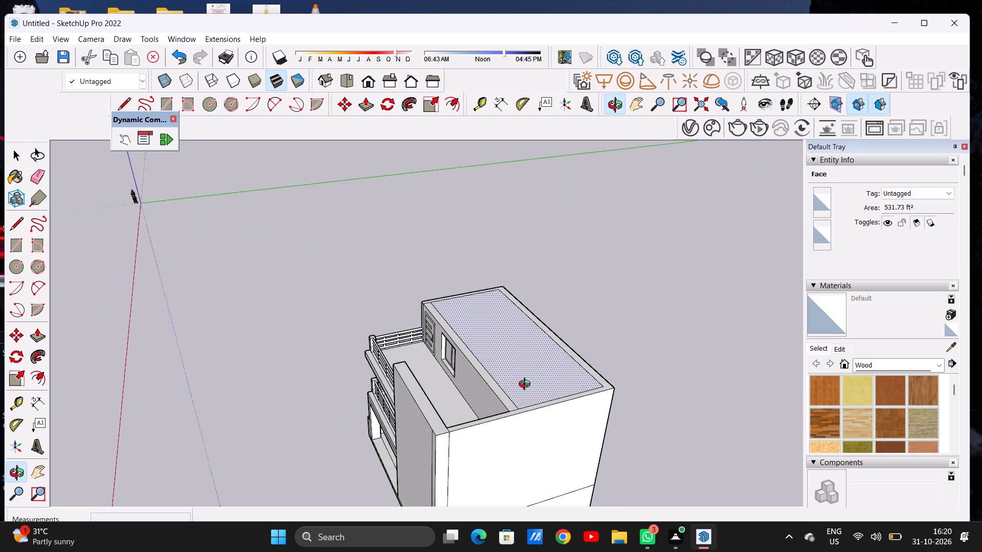
middle_click_drag(527, 385, 525, 378)
scroll(525, 378, "up", 5)
scroll(529, 383, "down", 2)
middle_click_drag(518, 388, 533, 362)
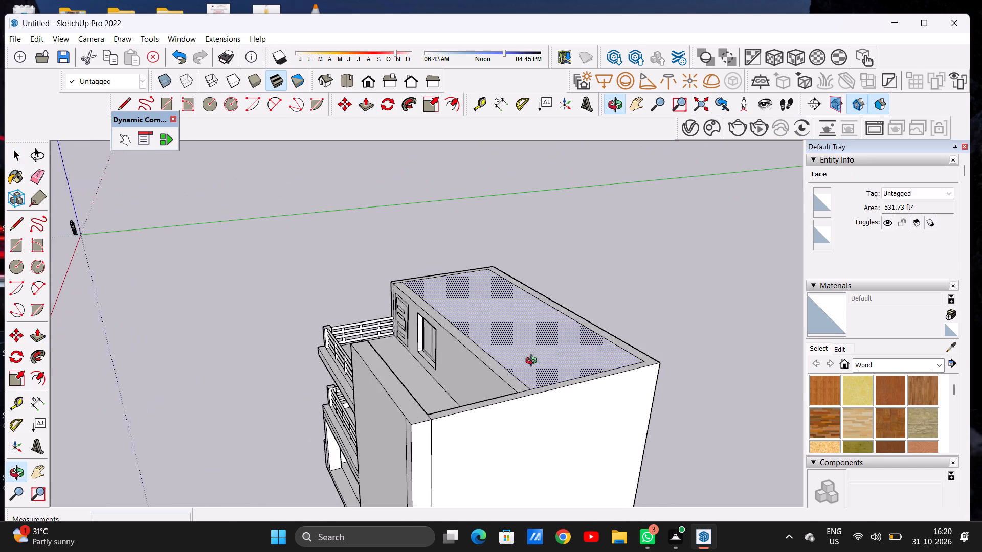
middle_click_drag(533, 362, 534, 362)
scroll(534, 362, "up", 6)
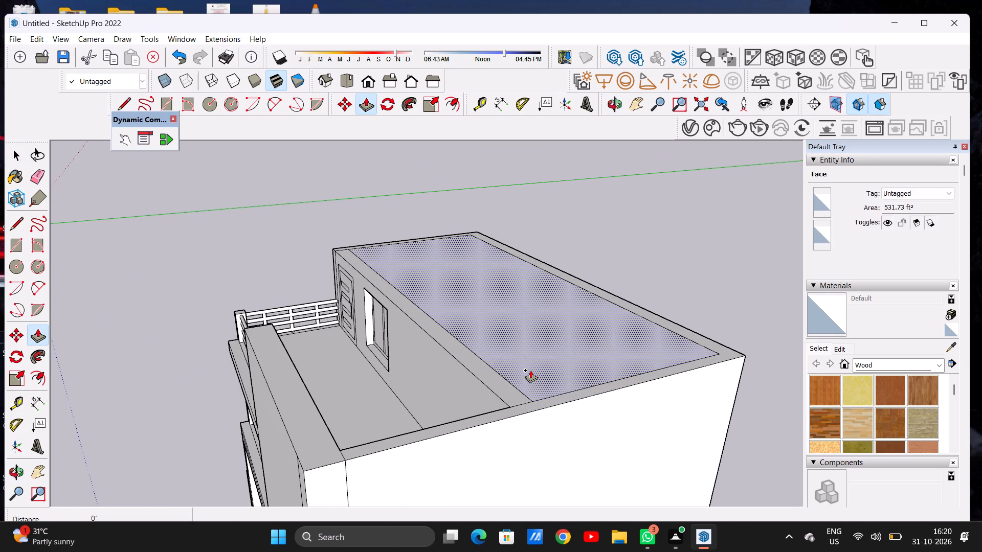
left_click(530, 370)
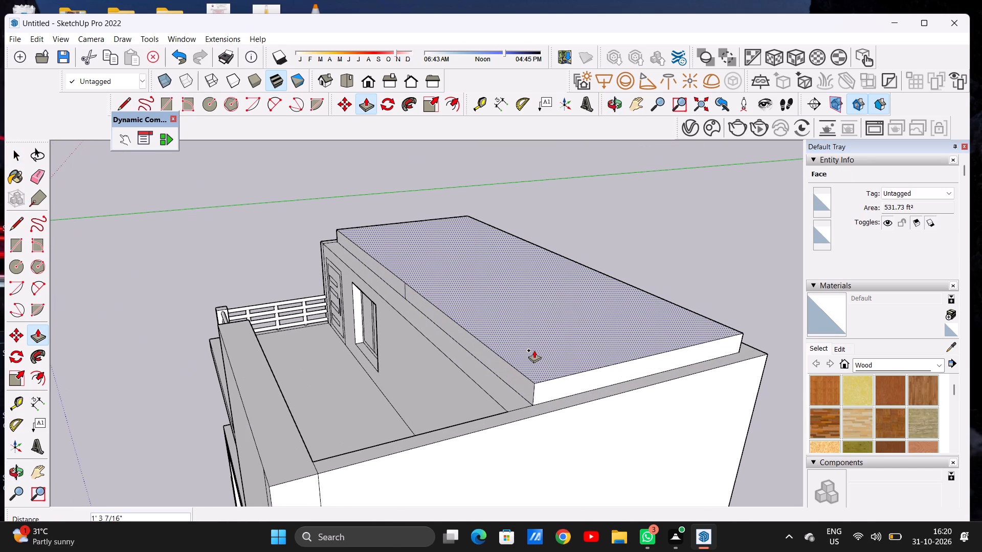
left_click(534, 350)
key("space")
Erase the vertical seam edge on the roof slab's front face above the balcony.
scroll(494, 352, "down", 7)
middle_click_drag(448, 359, 490, 353)
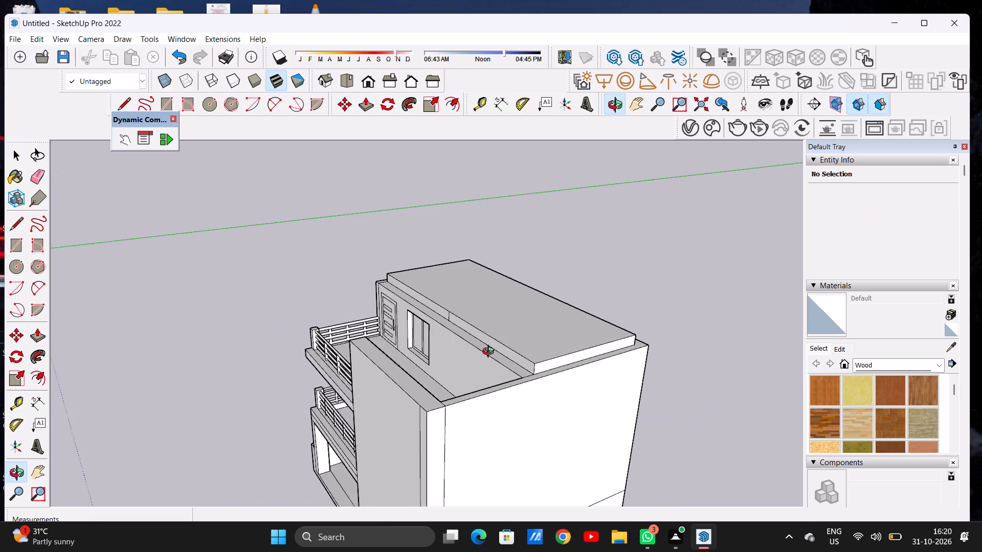
middle_click_drag(490, 353, 656, 315)
scroll(549, 334, "down", 6)
middle_click_drag(537, 360, 590, 333)
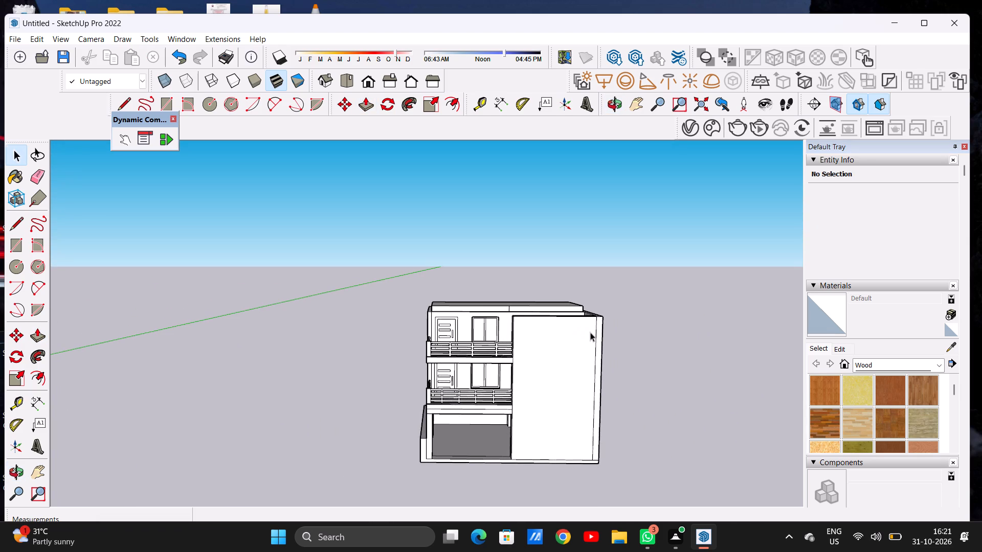
scroll(562, 265, "up", 11)
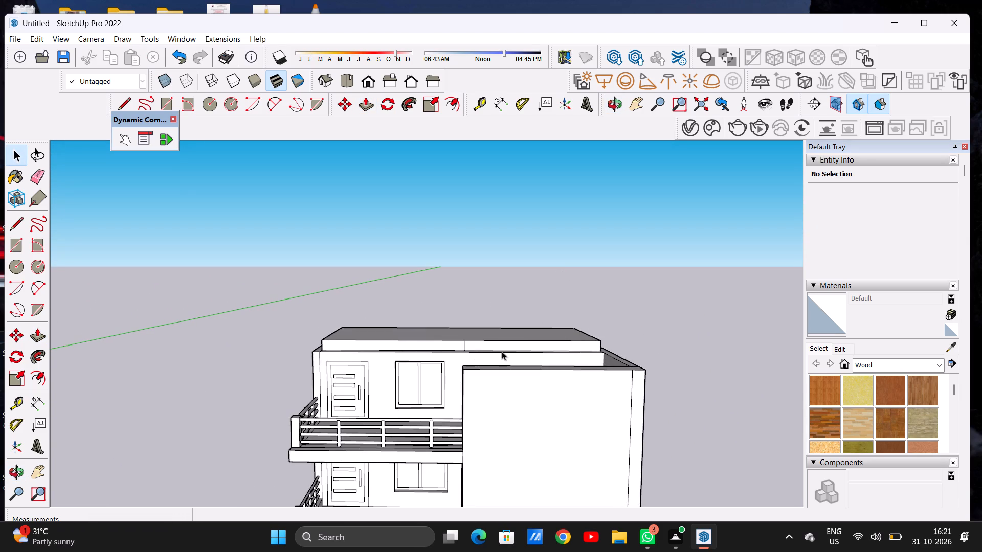
middle_click_drag(494, 350, 466, 365)
scroll(467, 353, "up", 12)
key("e")
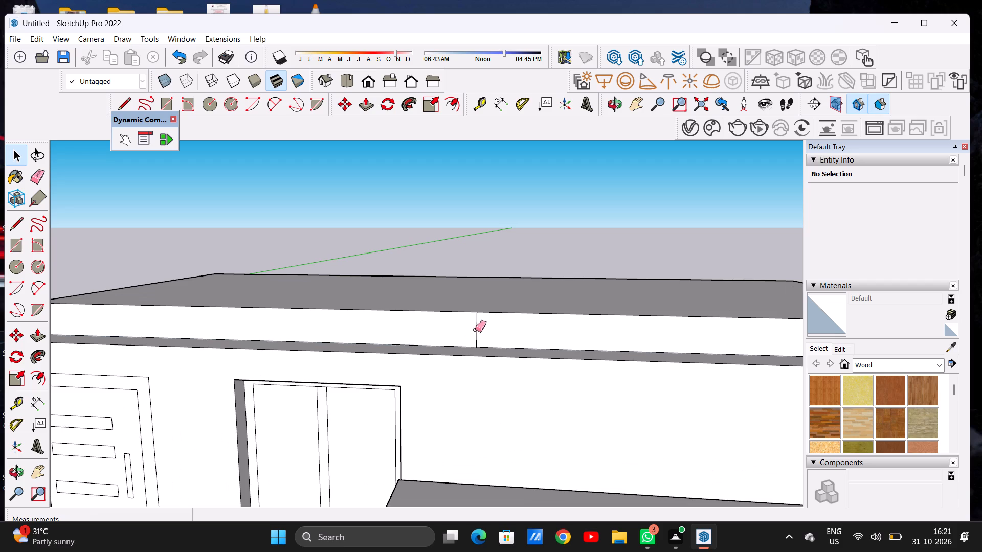
left_click_drag(486, 329, 471, 332)
key("space")
Push/Pull the roof slab's front face out about 11' 6 1/4" over the balcony to the front wall's inner top corner.
scroll(474, 352, "down", 18)
middle_click_drag(516, 331, 405, 389)
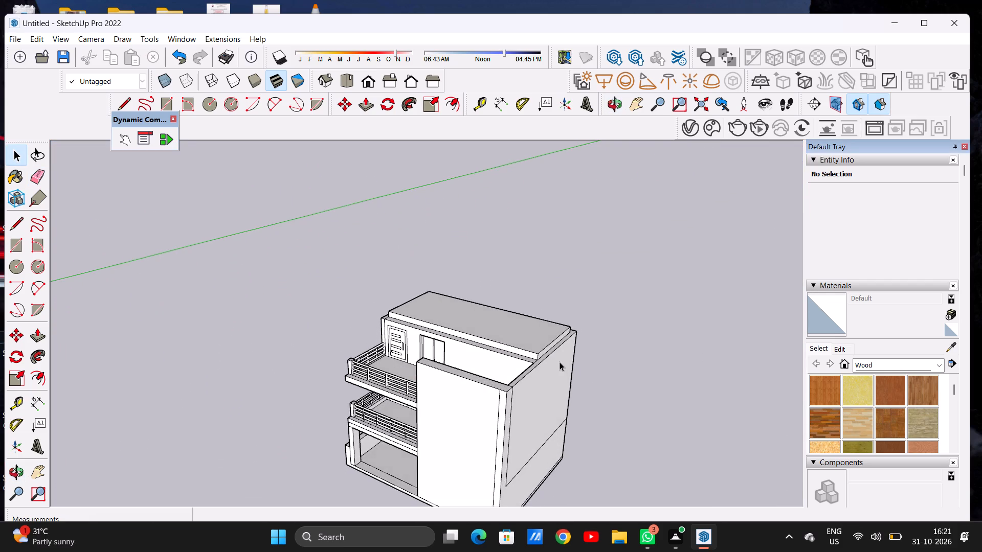
scroll(560, 362, "up", 6)
scroll(461, 353, "up", 2)
middle_click_drag(501, 353, 496, 330)
scroll(499, 330, "up", 2)
scroll(499, 330, "down", 1)
scroll(499, 330, "up", 2)
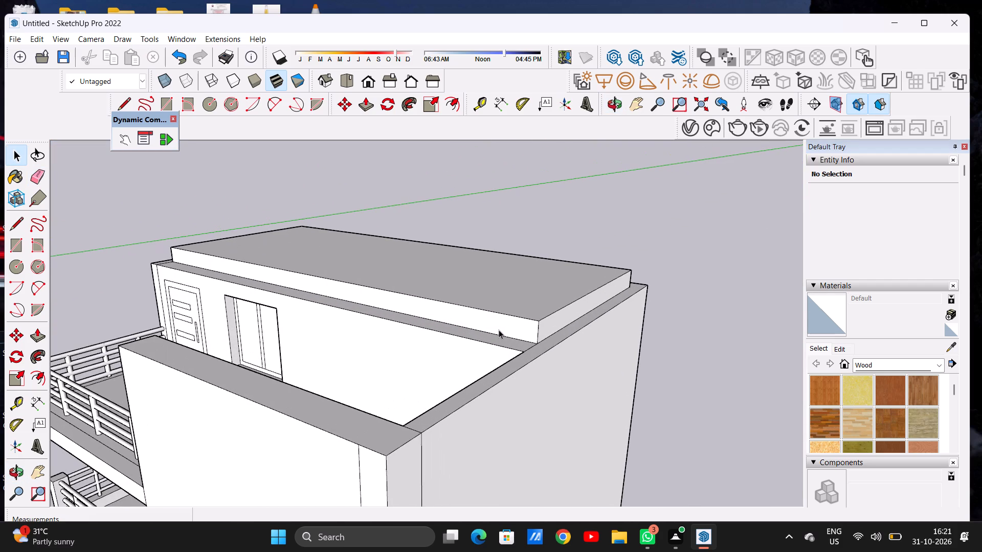
key("p")
left_click(517, 323)
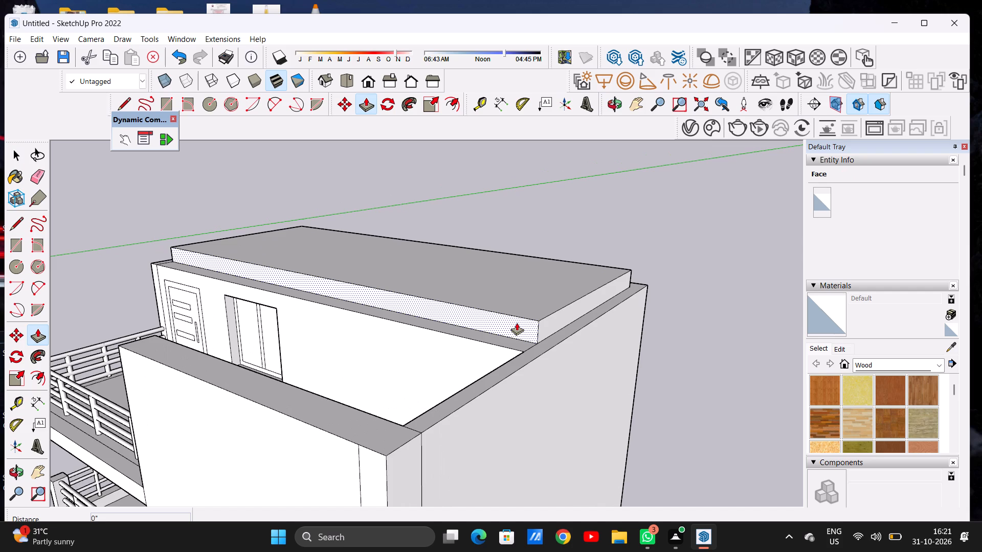
left_click(404, 423)
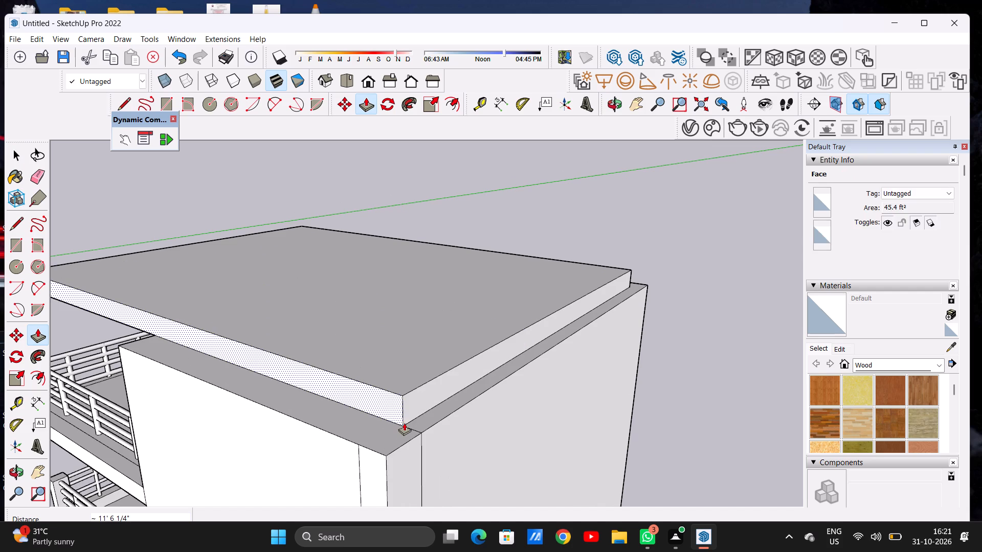
scroll(486, 376, "down", 4)
scroll(538, 362, "down", 6)
middle_click_drag(386, 376, 422, 369)
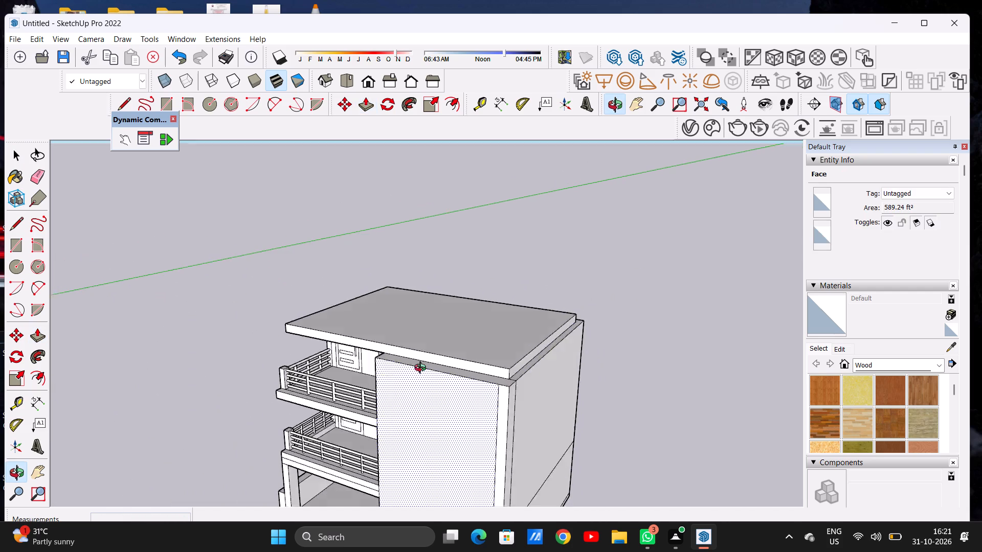
middle_click_drag(422, 369, 693, 314)
middle_click_drag(596, 334, 462, 388)
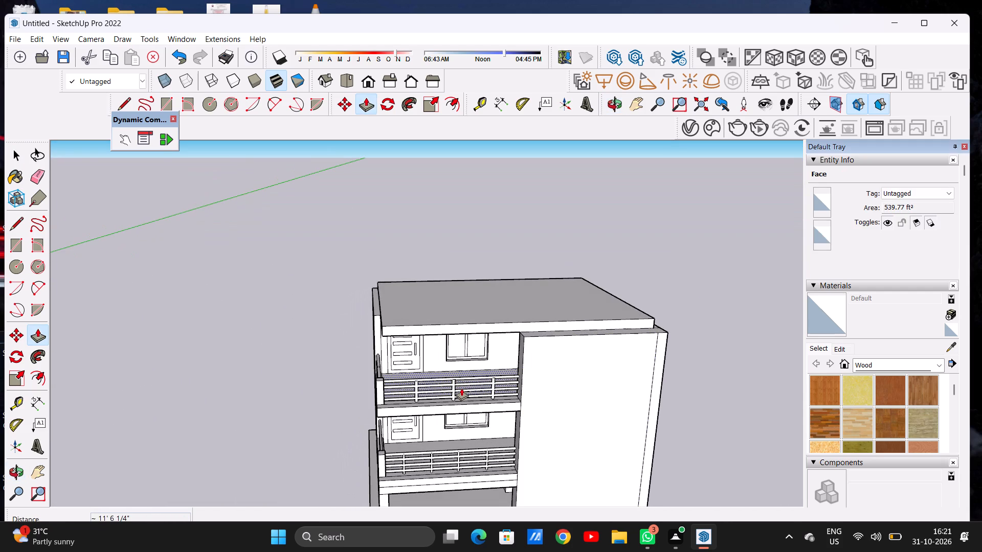
key("space")
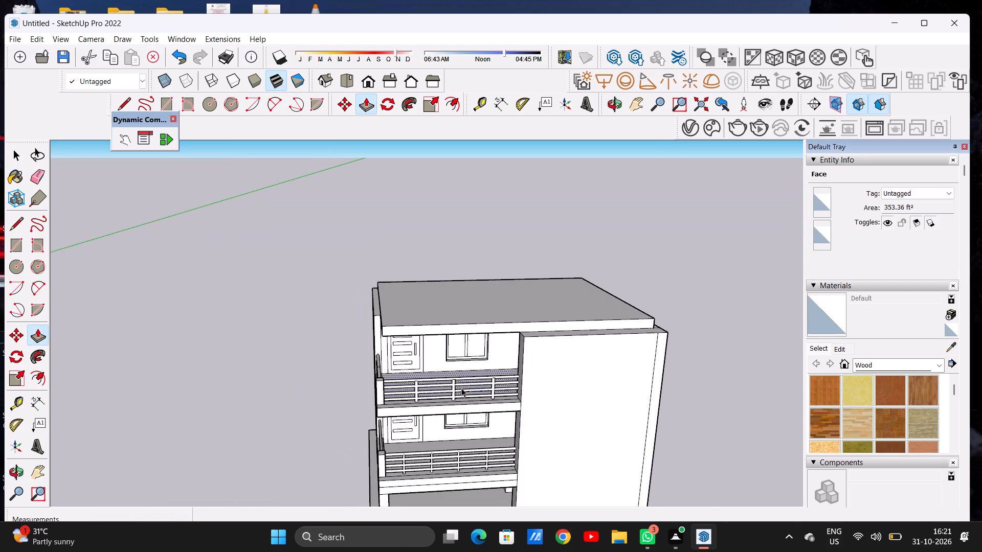
Draw a 1' 3 7/16" vertical line across the slab's balcony-side face, from the side wall's inner front top corner to the slab's upper edge.
scroll(516, 345, "down", 1)
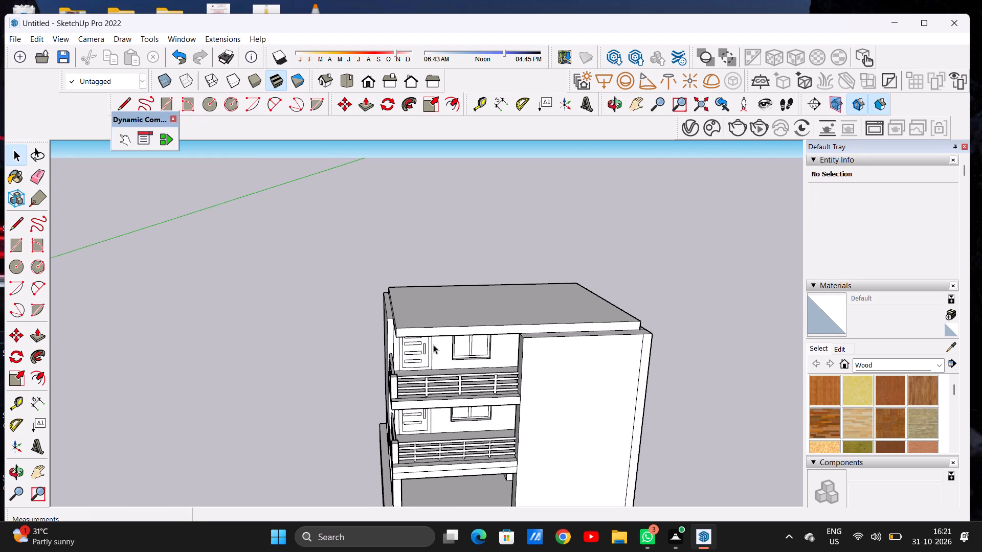
middle_click_drag(399, 353, 571, 340)
scroll(394, 324, "up", 2)
scroll(394, 324, "down", 1)
scroll(394, 324, "up", 3)
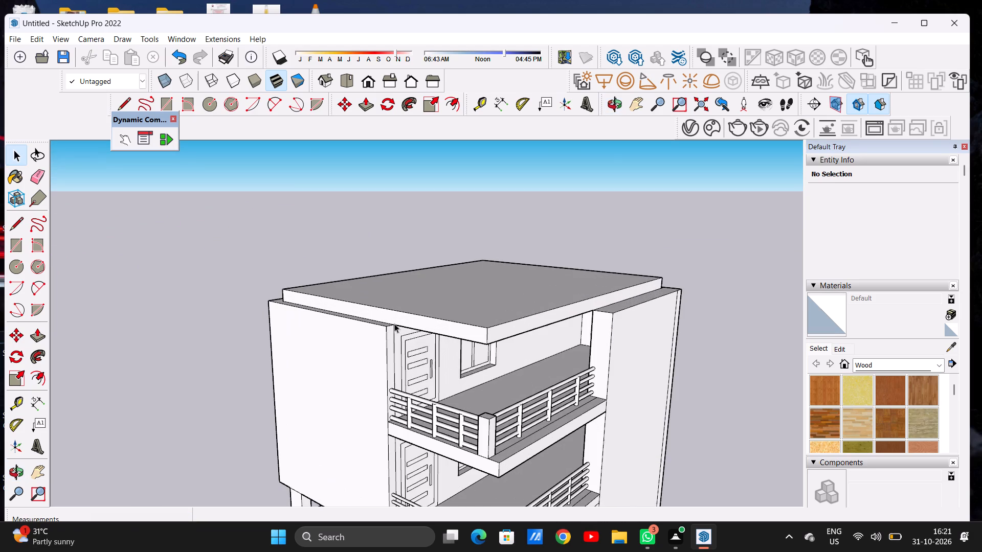
scroll(394, 324, "up", 1)
middle_click_drag(394, 323, 386, 369)
scroll(386, 332, "up", 14)
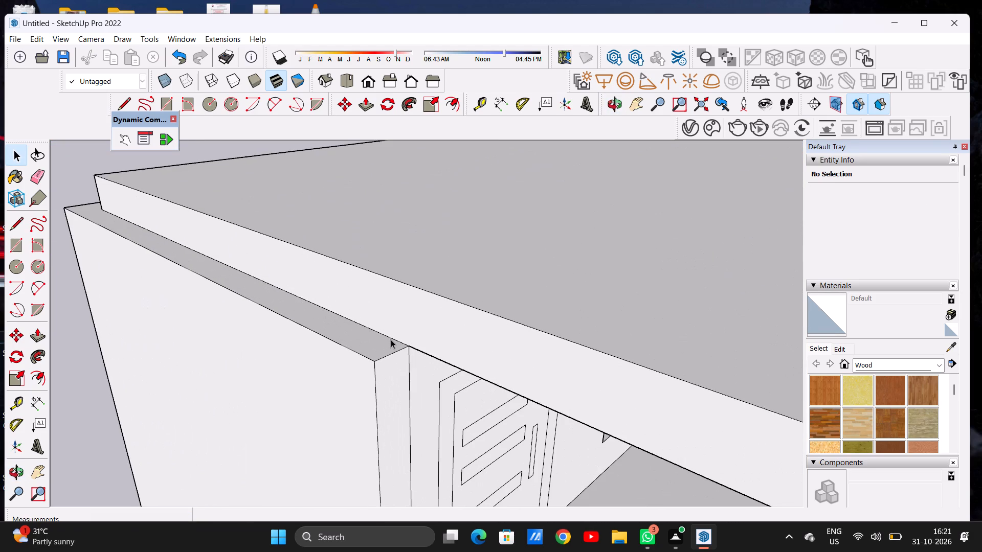
key("l")
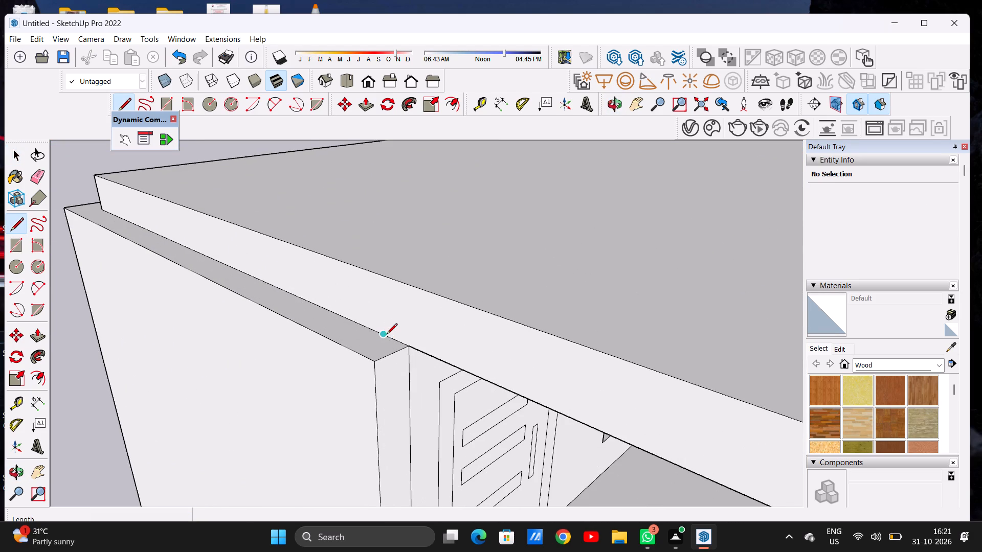
scroll(413, 346, "up", 3)
left_click(404, 347)
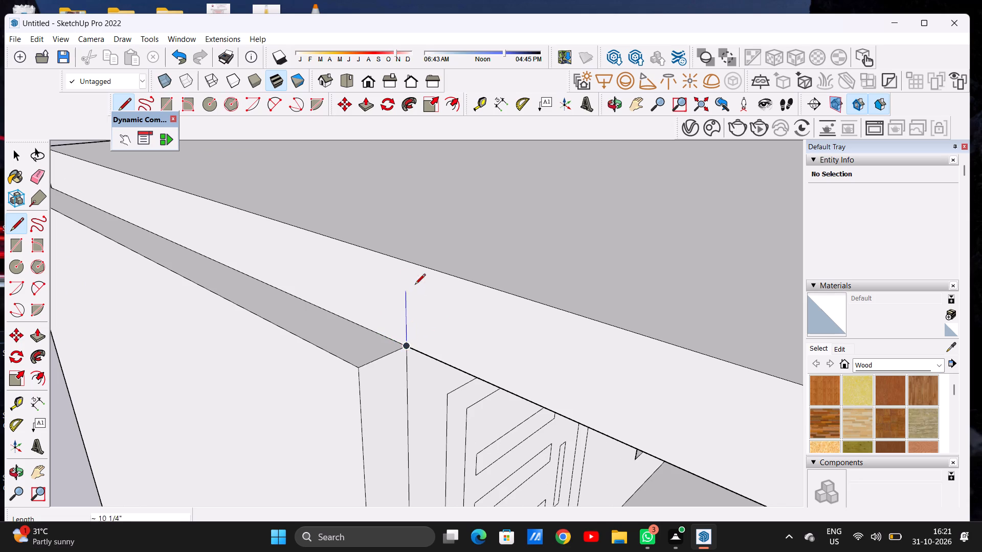
left_click(410, 261)
key("space")
Push/Pull the slab side face above the balcony outward about 10 3/4", in line with the side wall's outer face.
scroll(413, 265, "down", 6)
middle_click_drag(411, 268, 401, 289)
key("p")
left_click(419, 310)
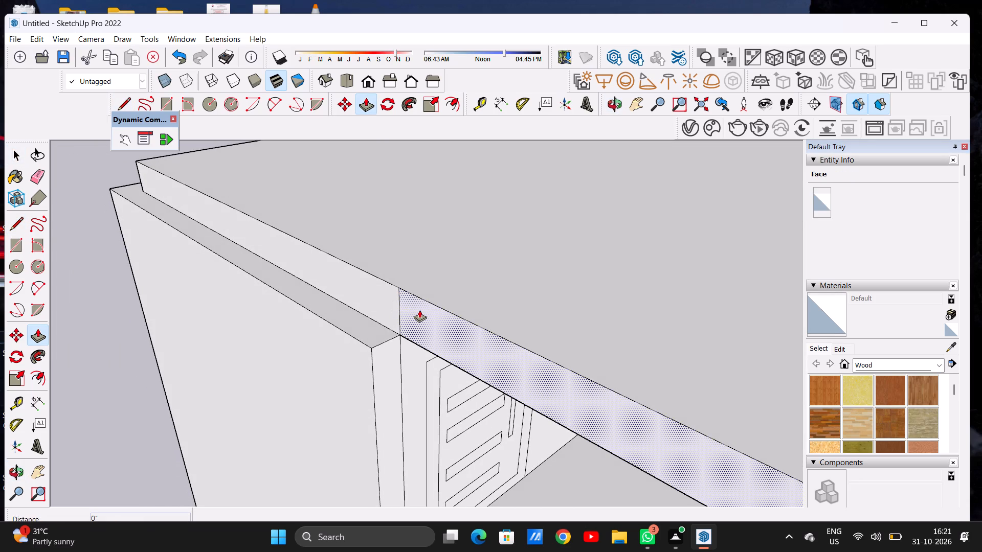
left_click(380, 432)
key("space")
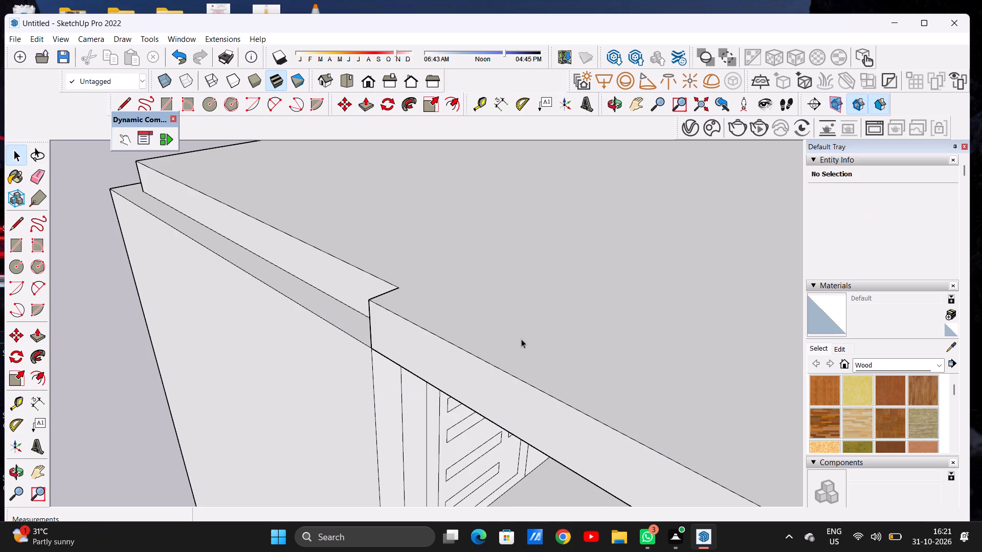
Examine the roof slab, balconies and house front from several angles.
scroll(538, 336, "down", 7)
scroll(474, 321, "down", 16)
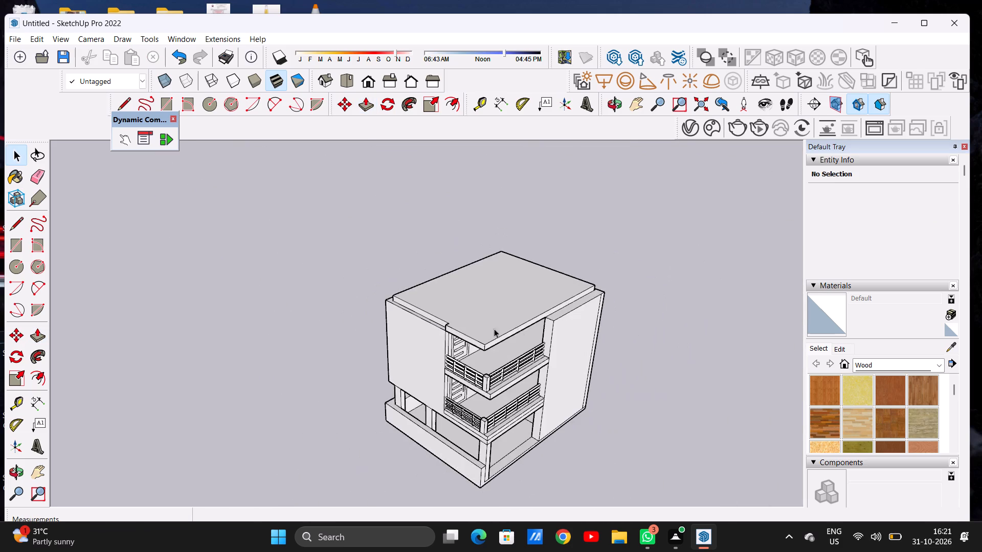
middle_click_drag(565, 328, 445, 298)
scroll(403, 315, "down", 3)
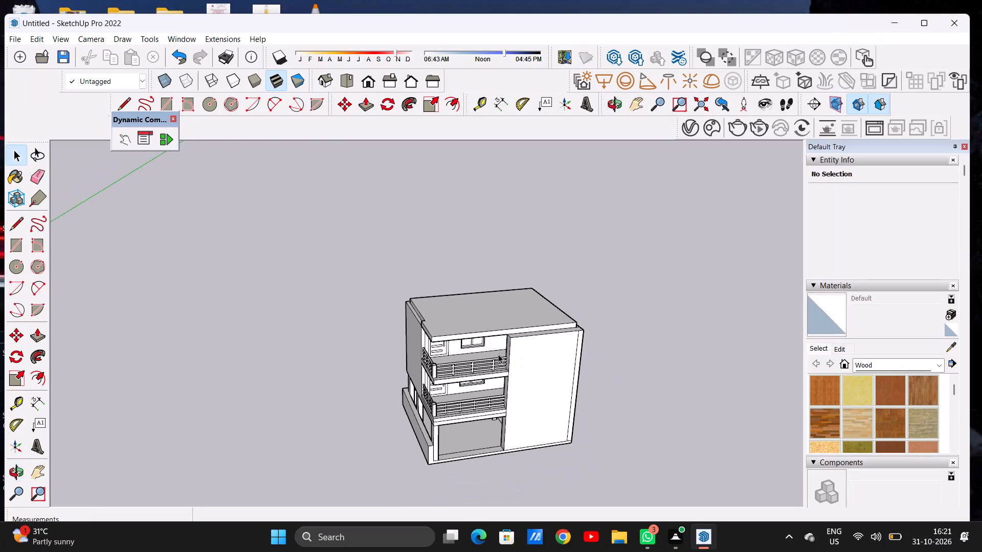
middle_click_drag(497, 354, 422, 317)
scroll(508, 343, "up", 7)
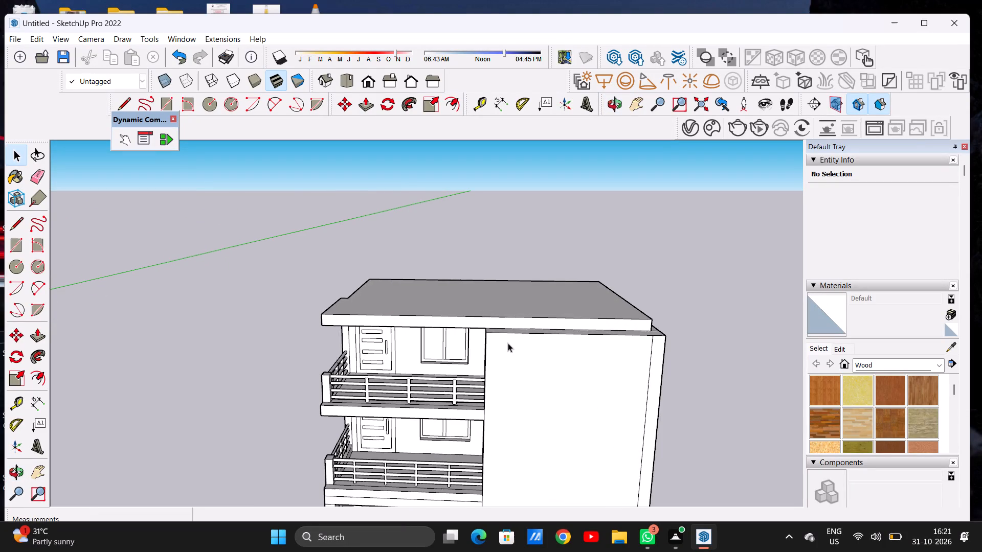
scroll(505, 343, "down", 13)
middle_click_drag(494, 370, 503, 327)
scroll(494, 342, "up", 9)
middle_click_drag(427, 339, 602, 323)
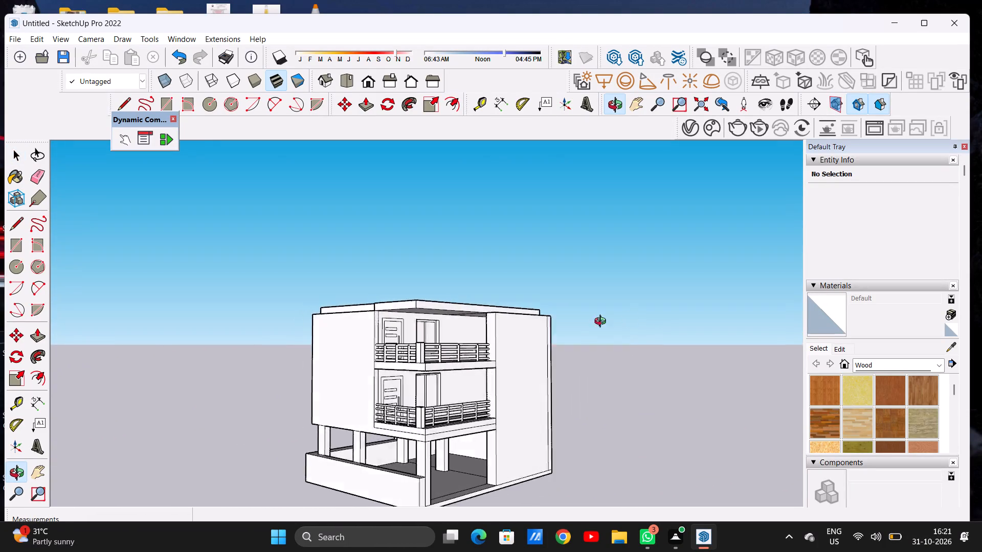
middle_click_drag(602, 323, 475, 372)
scroll(371, 293, "up", 6)
middle_click_drag(385, 319, 657, 281)
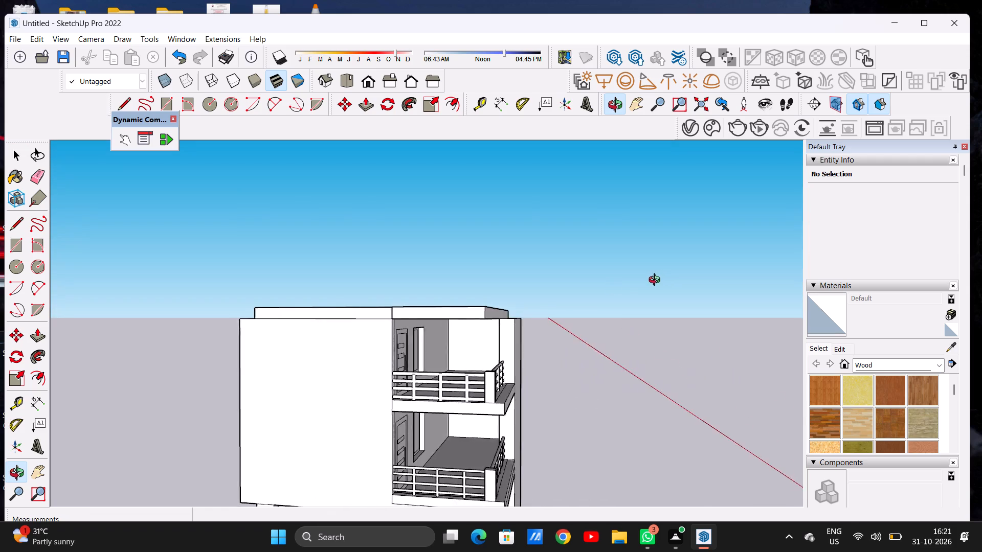
middle_click_drag(657, 281, 366, 303)
scroll(366, 303, "up", 1)
scroll(365, 304, "down", 17)
middle_click_drag(442, 357, 441, 333)
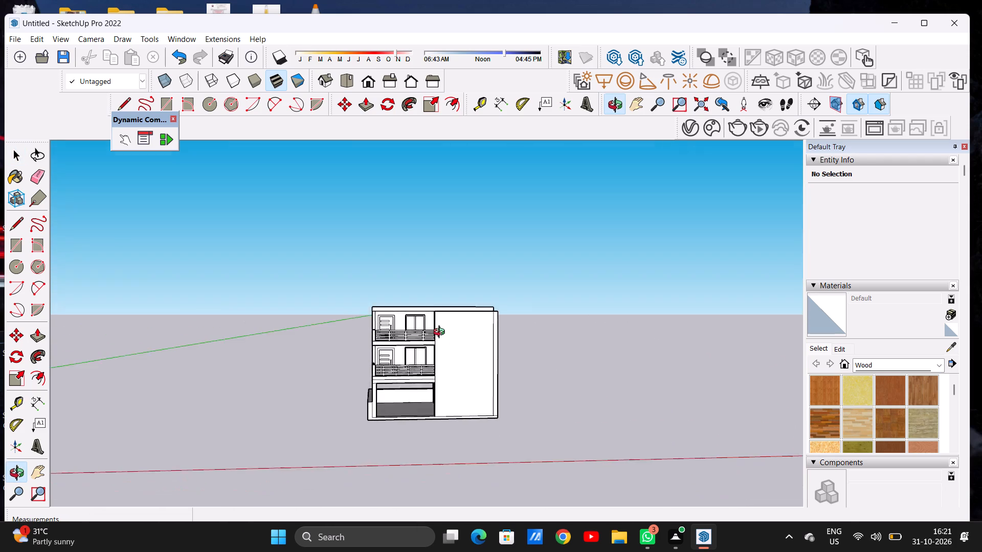
middle_click_drag(441, 333, 426, 349)
scroll(401, 331, "up", 14)
scroll(401, 326, "down", 1)
scroll(457, 337, "down", 8)
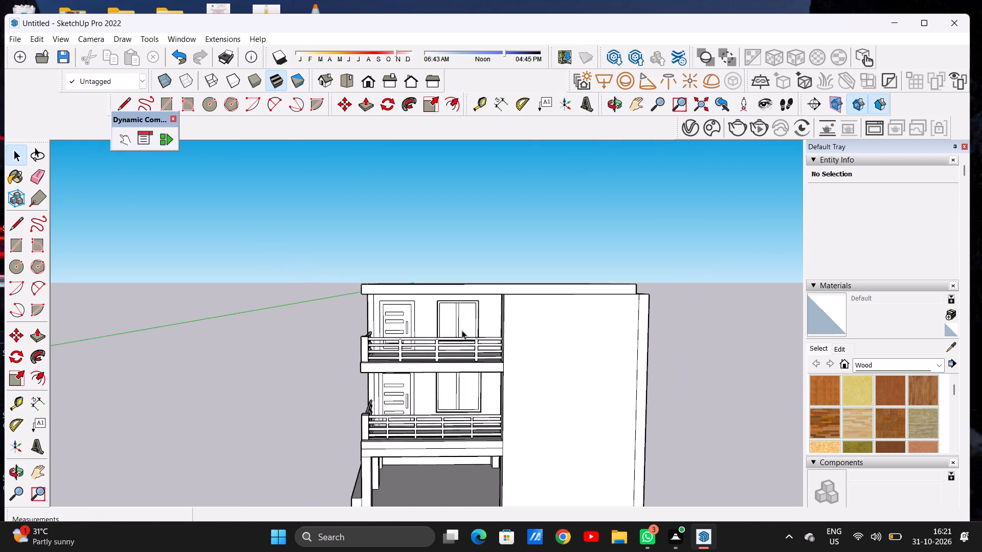
scroll(462, 330, "down", 2)
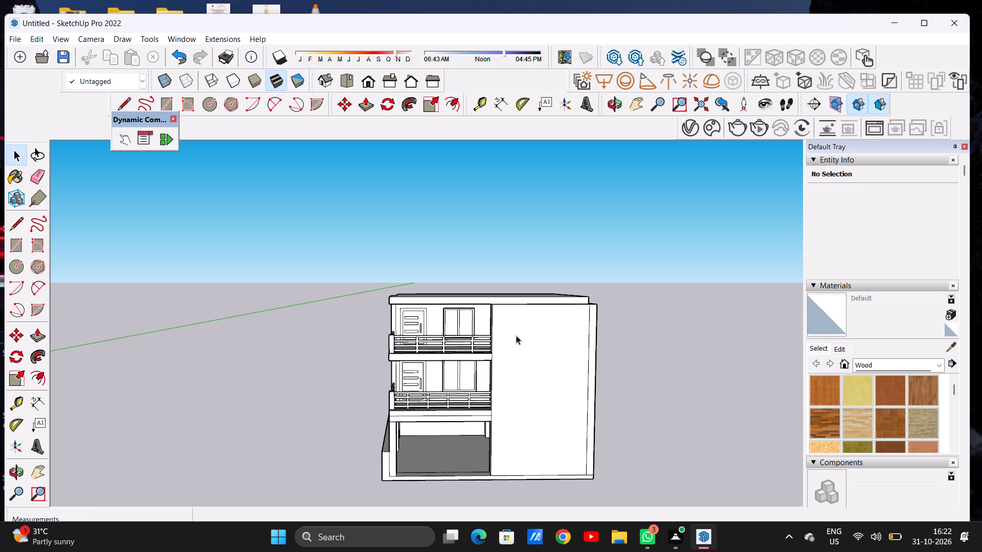
Examine the house front, balconies and roof slab's fit against the surrounding wall tops from several angles and distances.
scroll(497, 377, "down", 5)
scroll(497, 378, "down", 20)
scroll(497, 378, "down", 2)
scroll(486, 349, "up", 8)
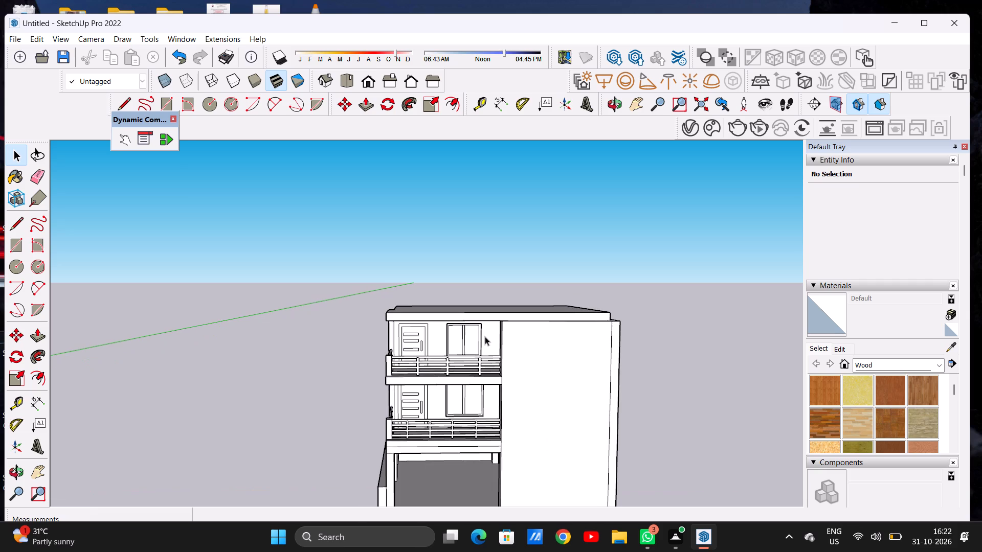
middle_click_drag(515, 358, 502, 349)
scroll(492, 350, "down", 2)
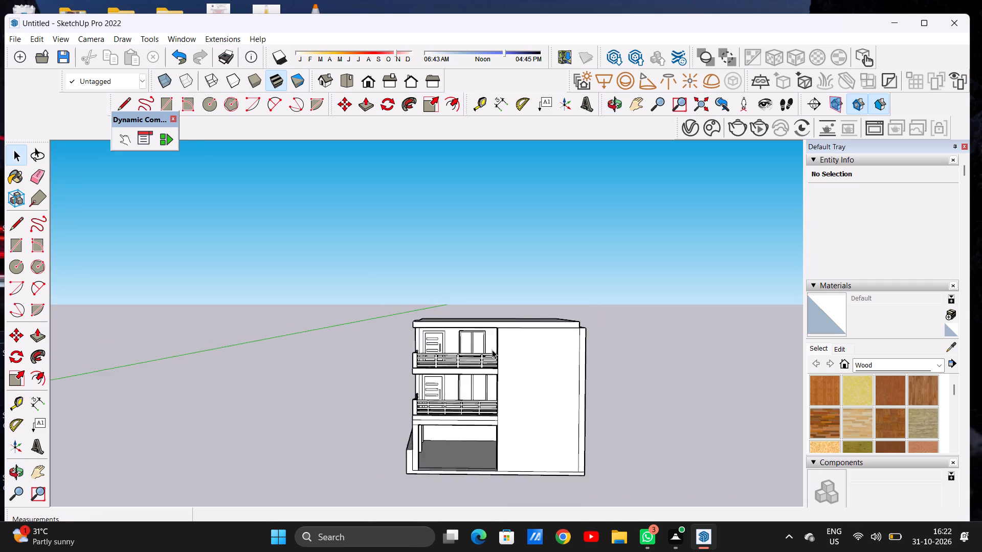
scroll(492, 350, "down", 7)
middle_click_drag(494, 337, 490, 414)
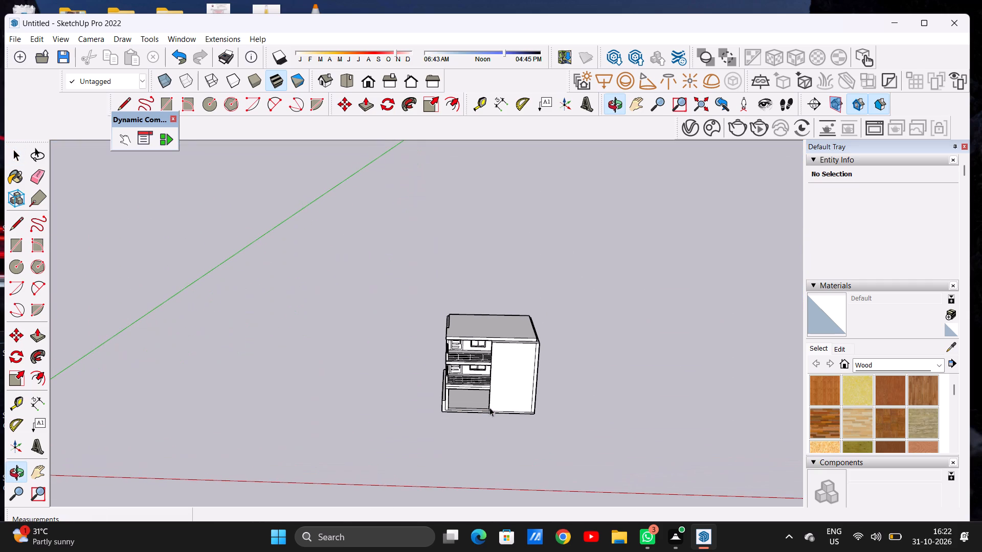
scroll(484, 353, "up", 15)
scroll(480, 353, "down", 15)
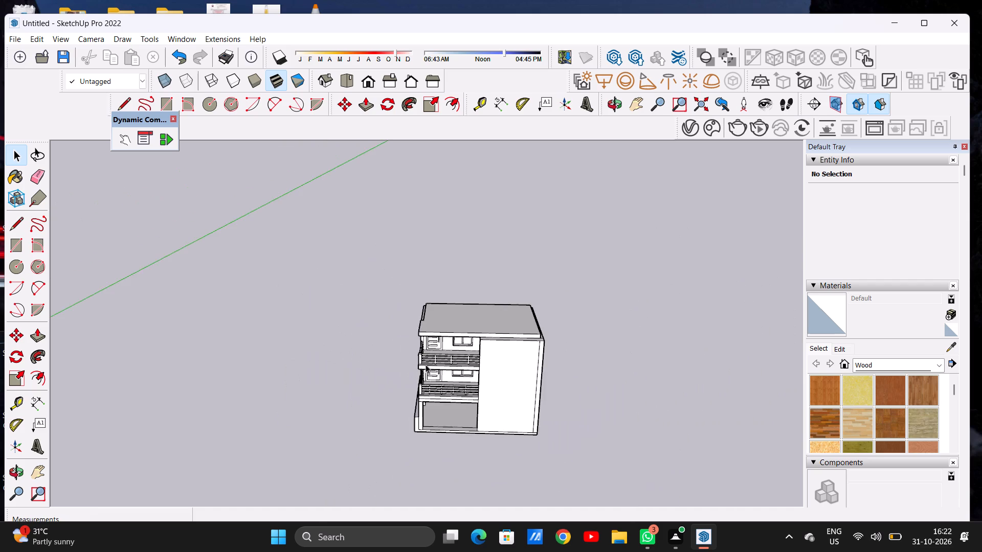
middle_click_drag(427, 365, 439, 307)
scroll(437, 324, "up", 7)
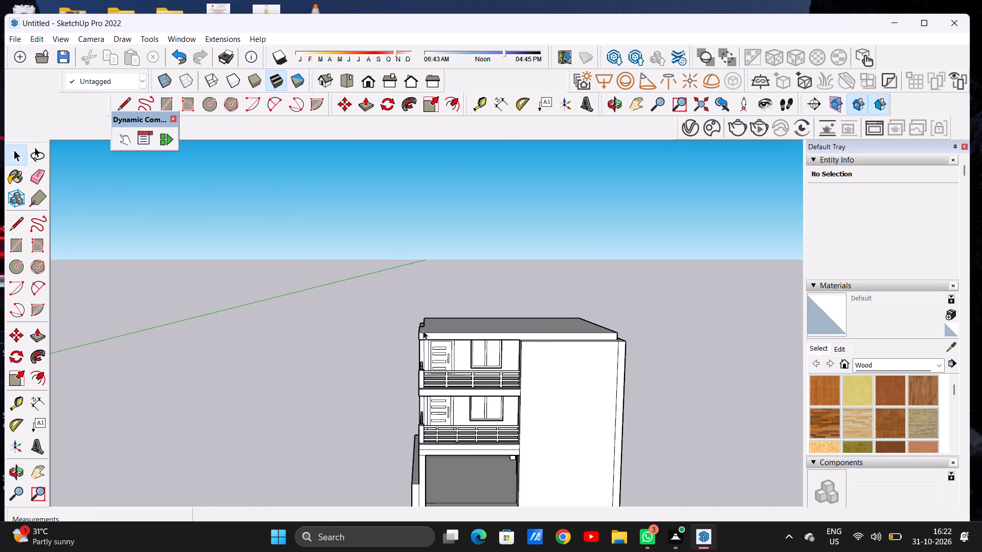
scroll(423, 331, "up", 4)
middle_click_drag(416, 353, 436, 334)
scroll(361, 343, "down", 7)
middle_click_drag(490, 362, 463, 350)
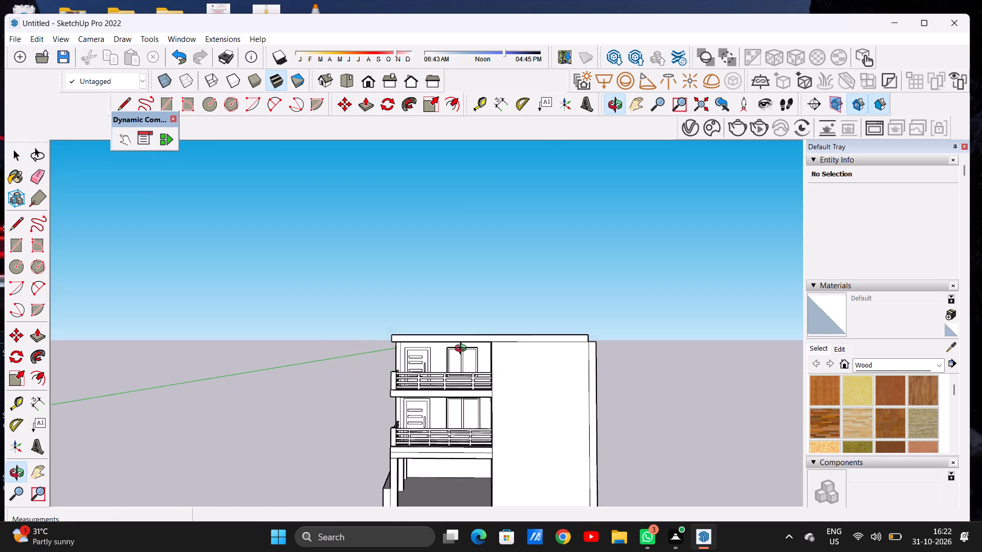
middle_click_drag(463, 350, 460, 353)
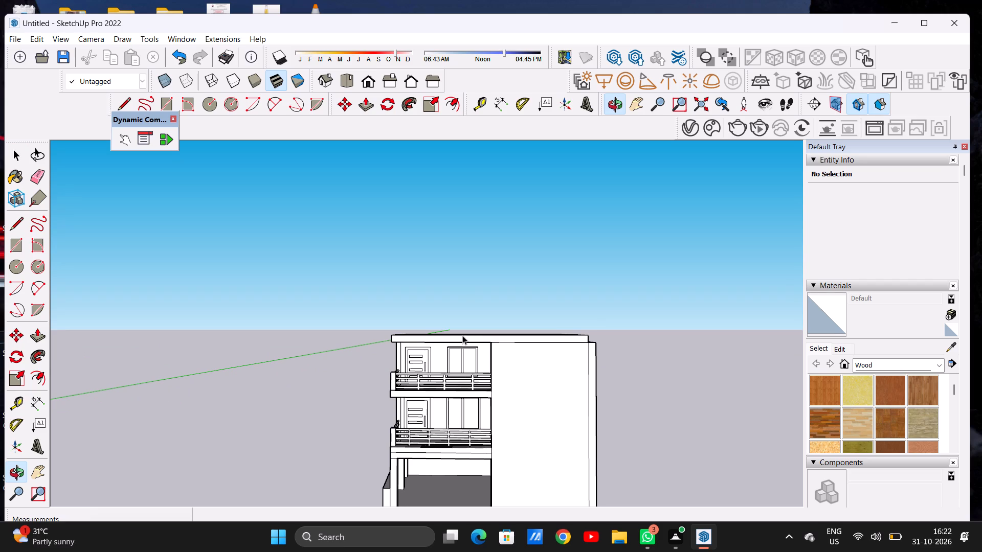
scroll(485, 350, "down", 8)
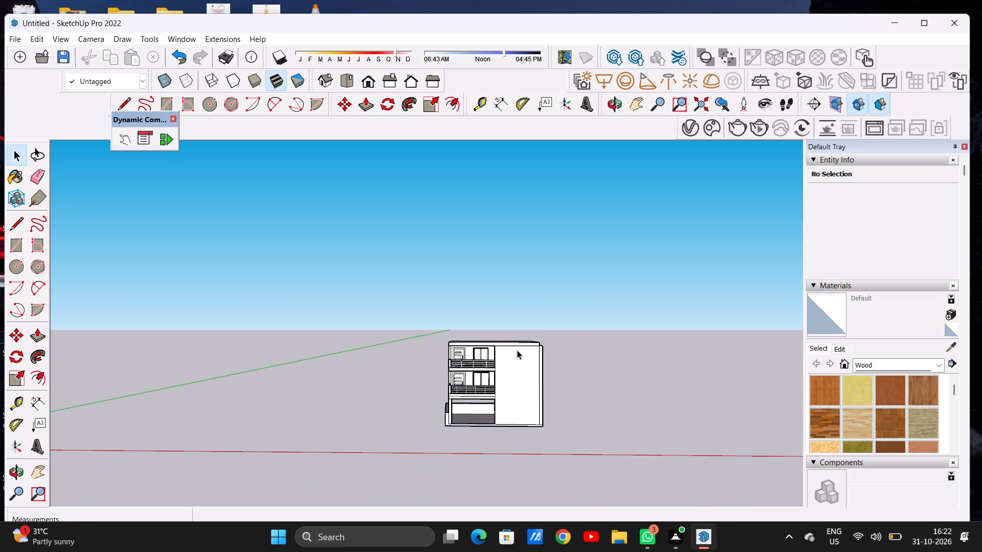
scroll(461, 324, "up", 7)
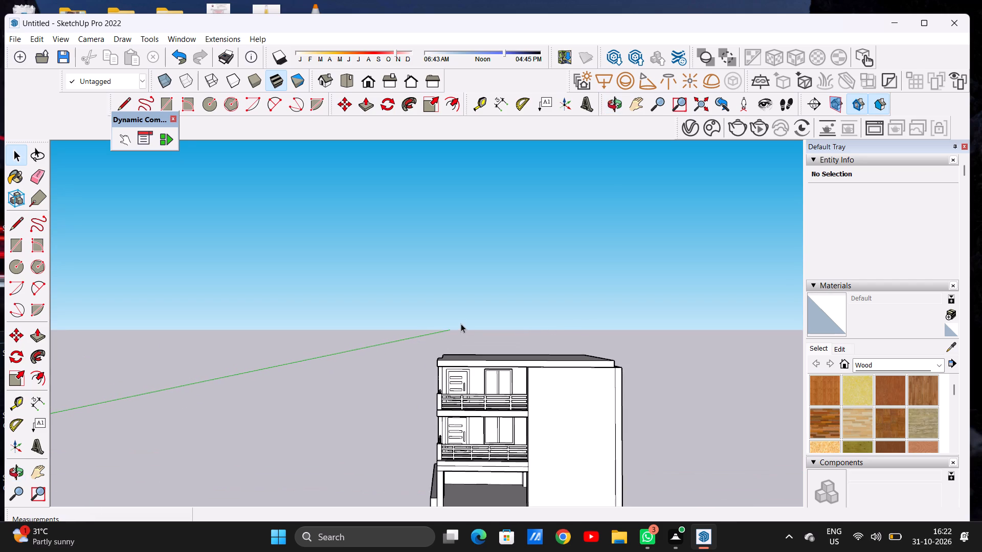
scroll(471, 350, "down", 8)
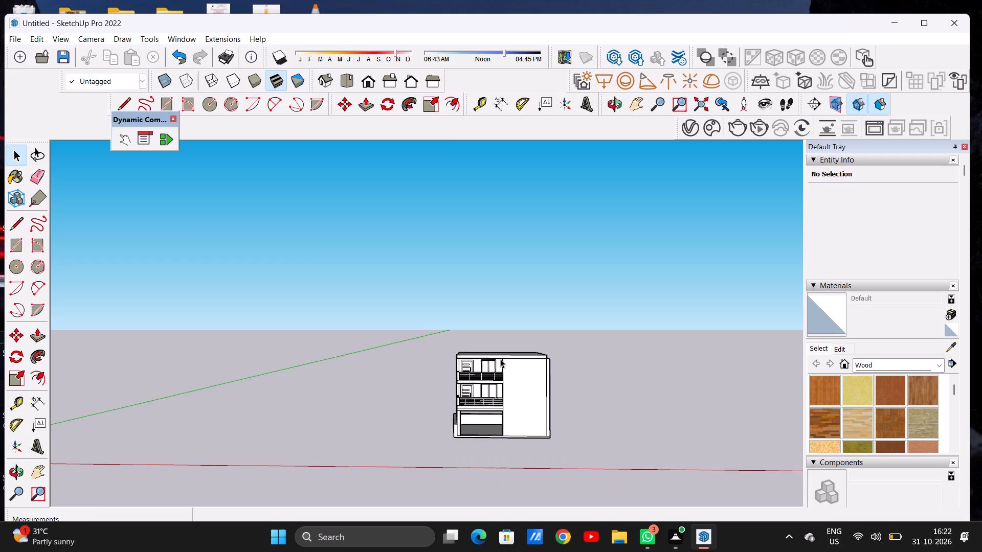
middle_click_drag(498, 359, 481, 407)
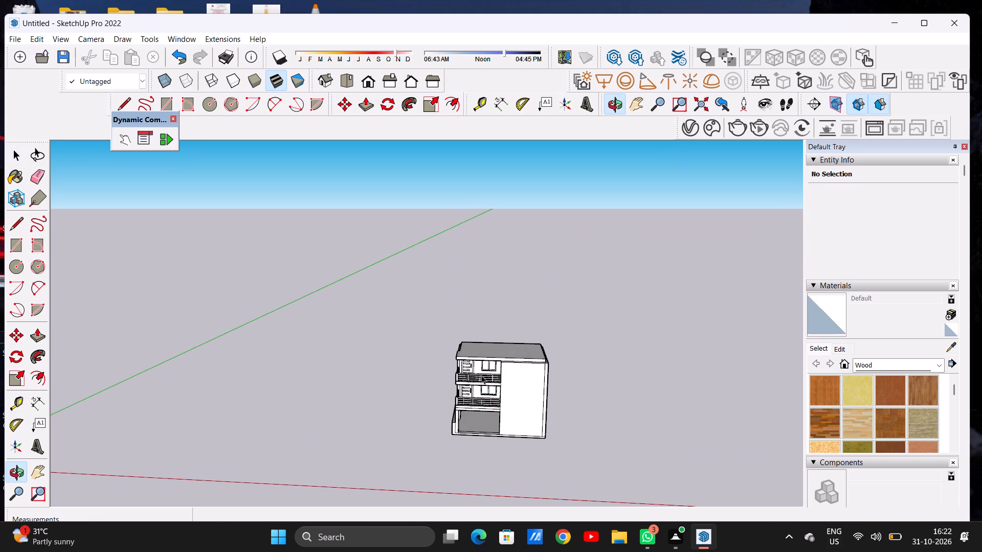
scroll(486, 331, "up", 1)
scroll(486, 330, "down", 1)
scroll(486, 330, "up", 10)
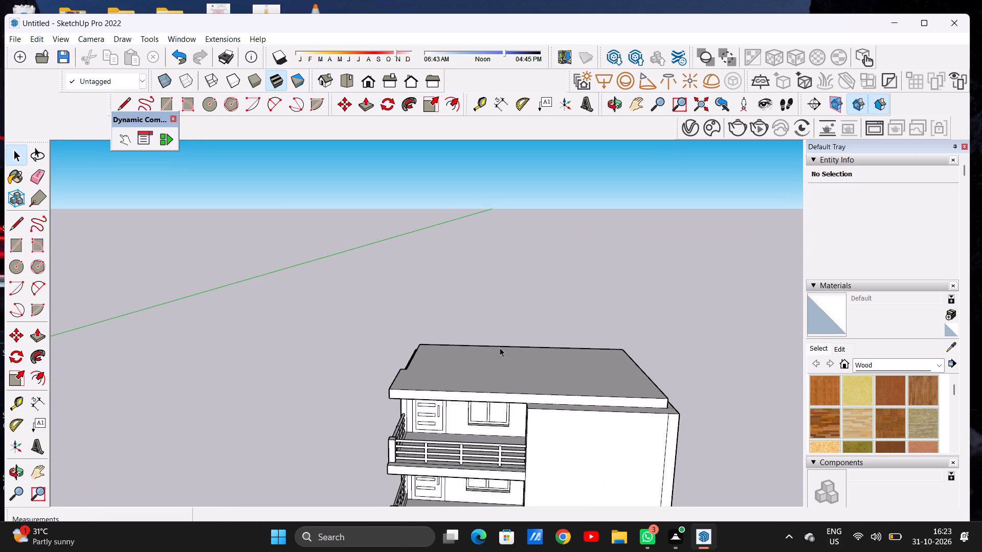
scroll(453, 348, "down", 4)
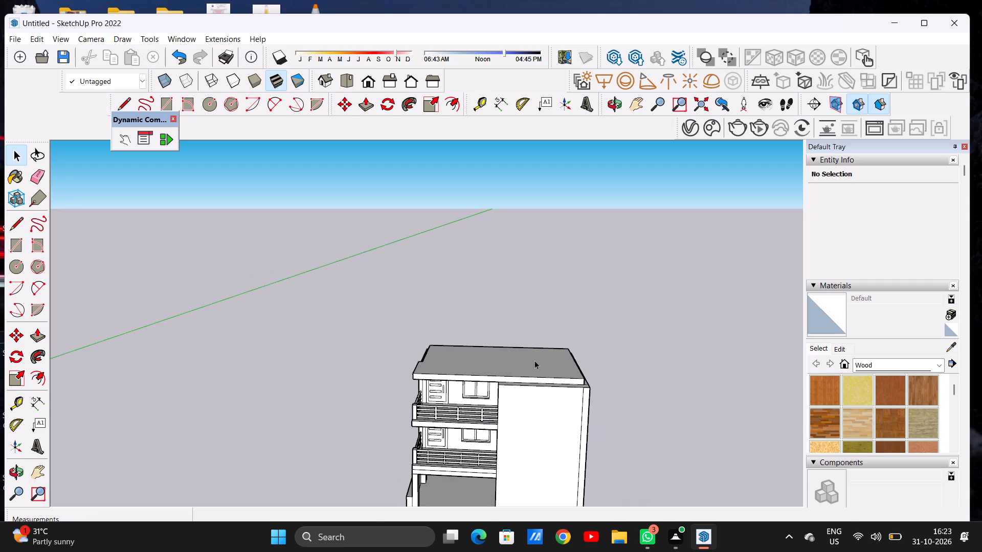
scroll(571, 375, "up", 7)
middle_click_drag(585, 378, 498, 410)
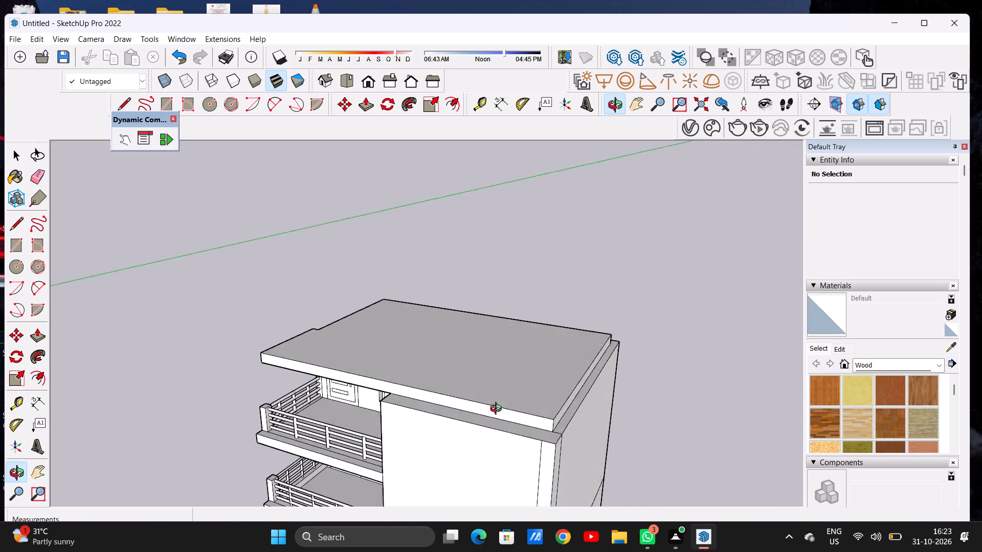
middle_click_drag(498, 410, 516, 410)
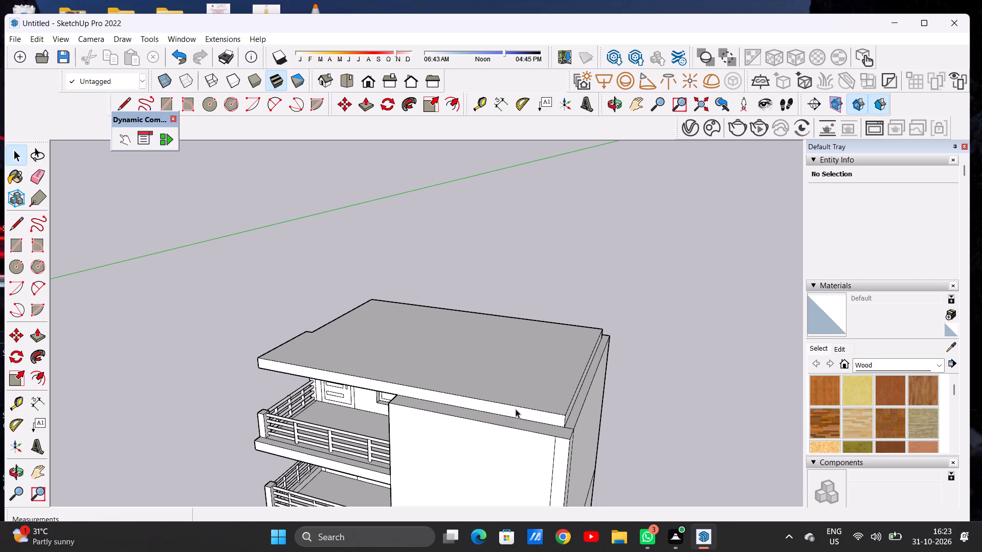
scroll(510, 386, "down", 8)
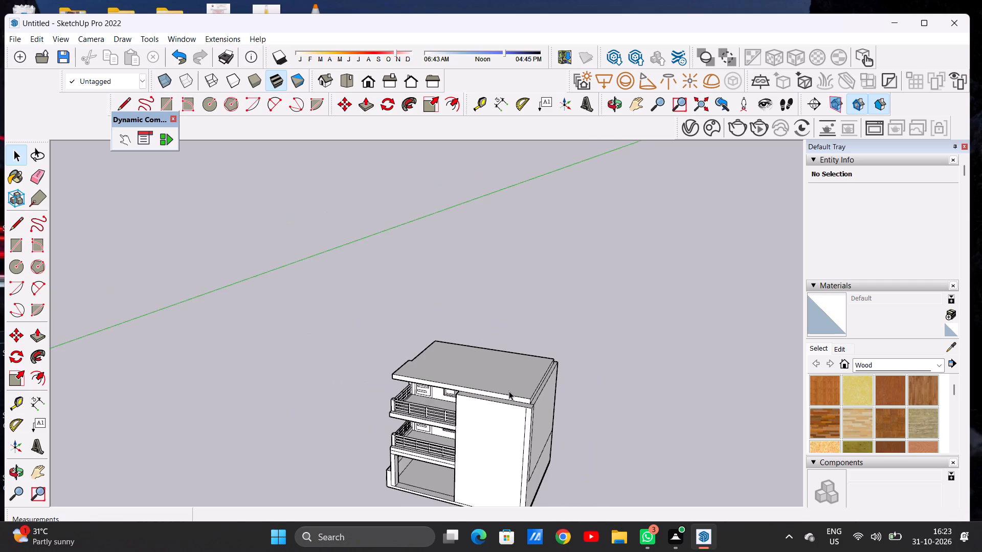
scroll(509, 391, "down", 8)
middle_click_drag(531, 386, 573, 379)
scroll(530, 455, "up", 1)
scroll(530, 451, "down", 1)
scroll(530, 451, "up", 1)
scroll(530, 450, "down", 1)
scroll(530, 450, "up", 3)
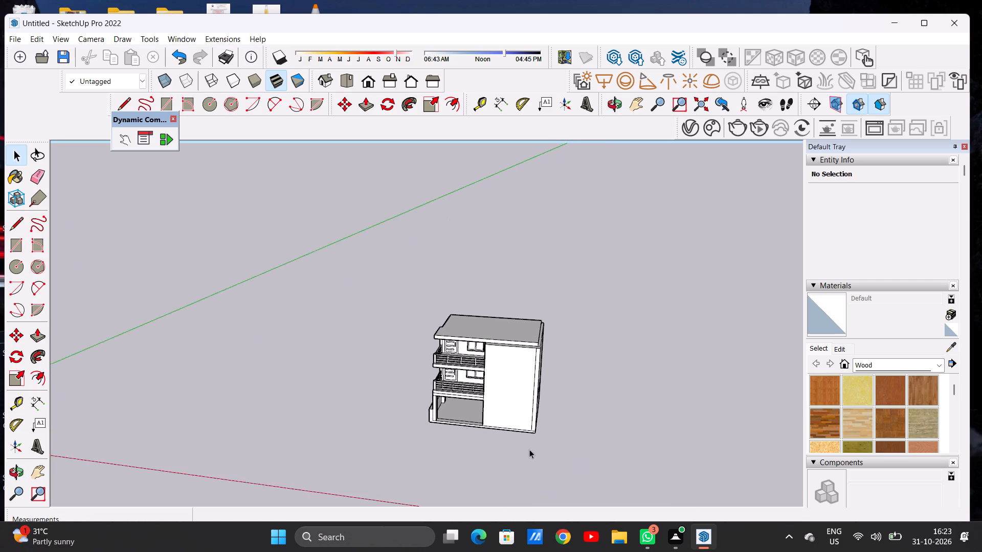
scroll(529, 449, "up", 2)
scroll(469, 311, "up", 6)
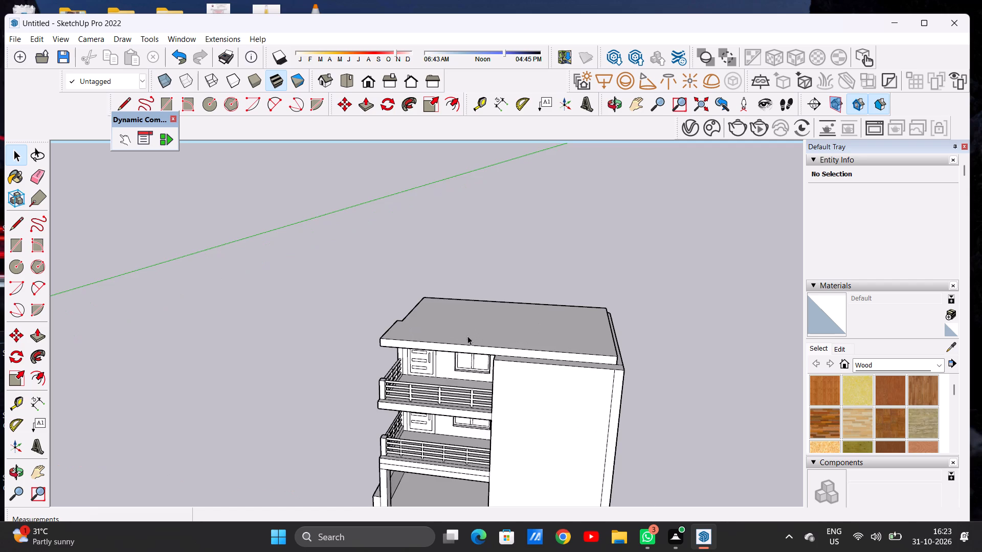
scroll(467, 336, "up", 3)
scroll(470, 341, "down", 1)
scroll(470, 341, "up", 2)
middle_click_drag(477, 335, 499, 302)
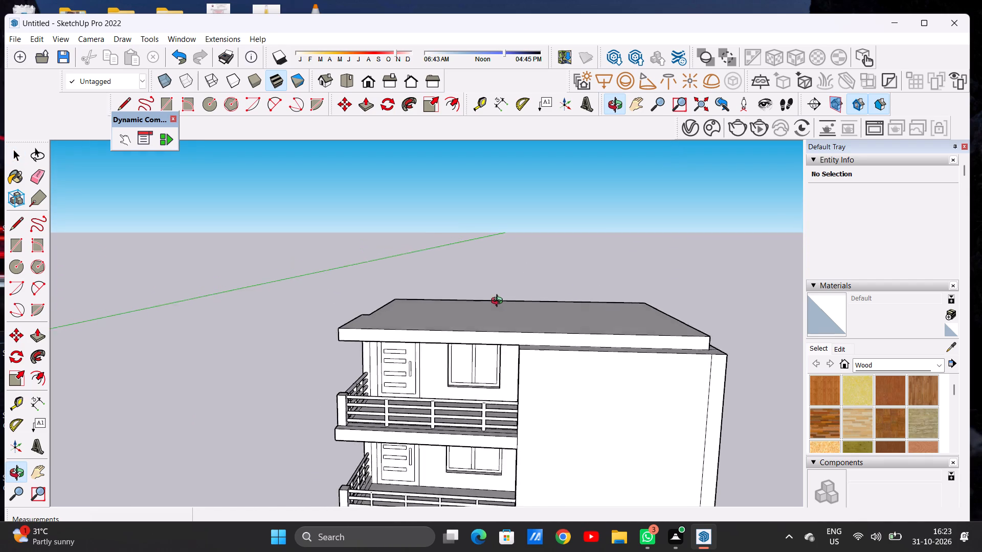
middle_click_drag(499, 302, 504, 311)
scroll(525, 342, "down", 12)
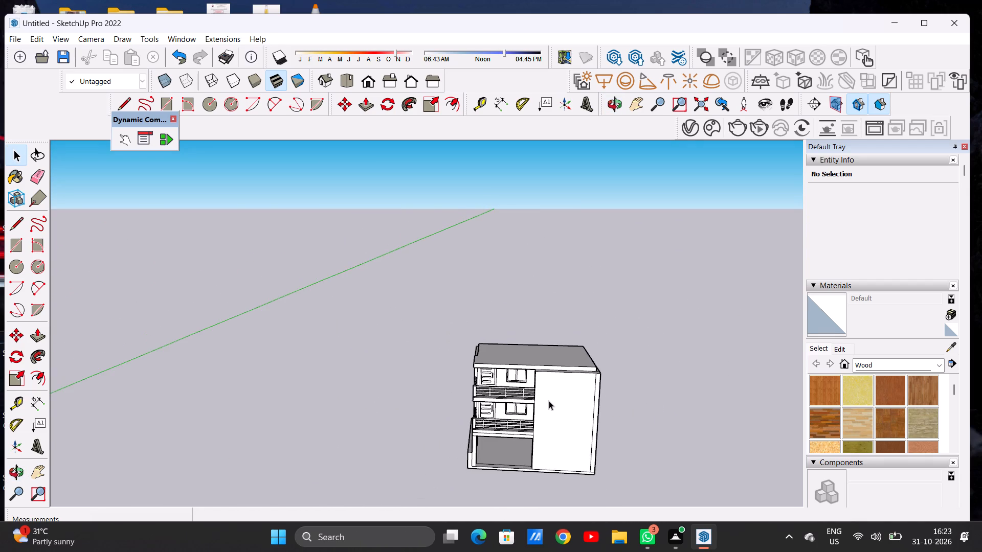
scroll(550, 405, "down", 4)
scroll(545, 375, "up", 8)
middle_click_drag(577, 394, 575, 372)
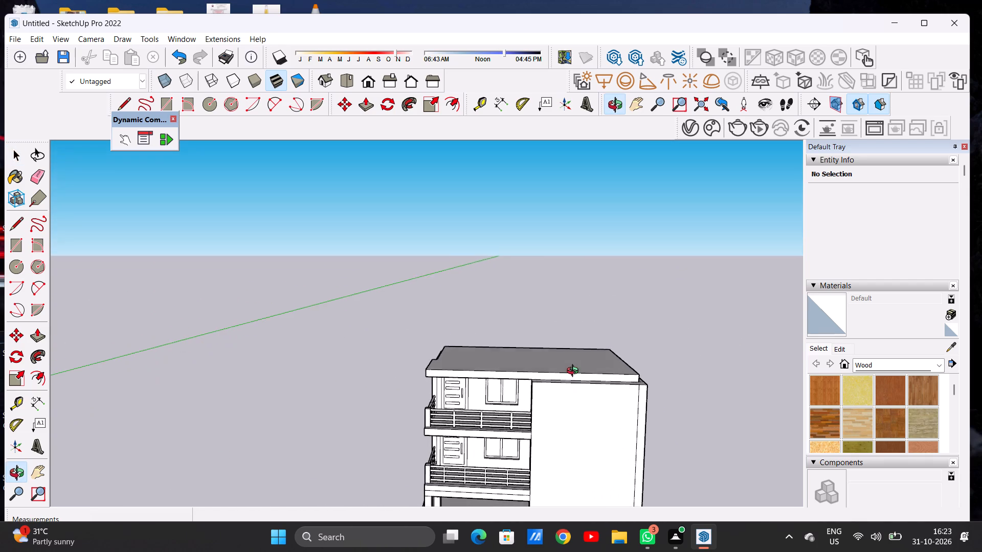
middle_click_drag(575, 372, 574, 370)
scroll(535, 379, "down", 3)
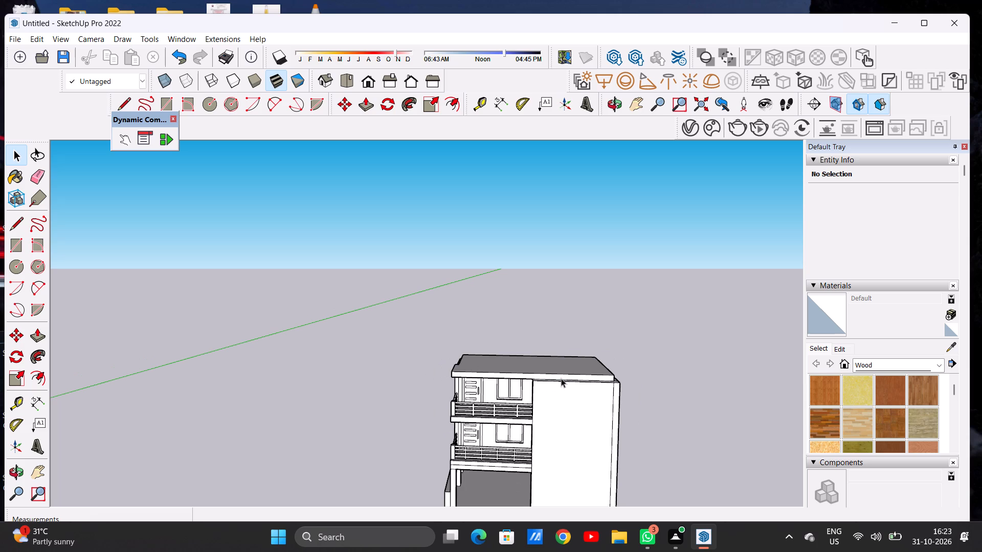
Push/Pull the exposed wall-top face around the sides and rear of the roof slab up 10'.
key("p")
middle_click_drag(603, 364, 590, 420)
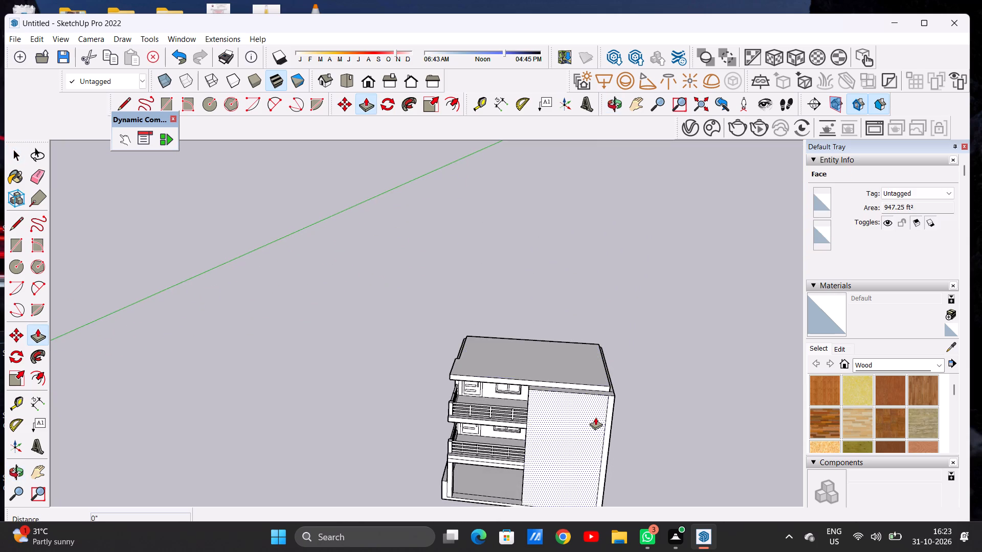
scroll(614, 401, "up", 7)
scroll(606, 381, "up", 14)
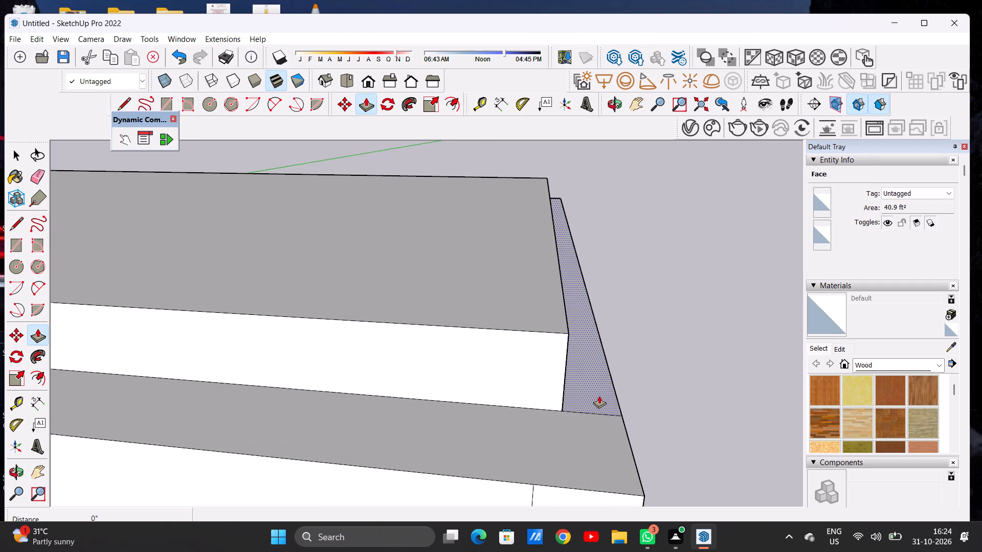
left_click(599, 396)
scroll(599, 329, "down", 3)
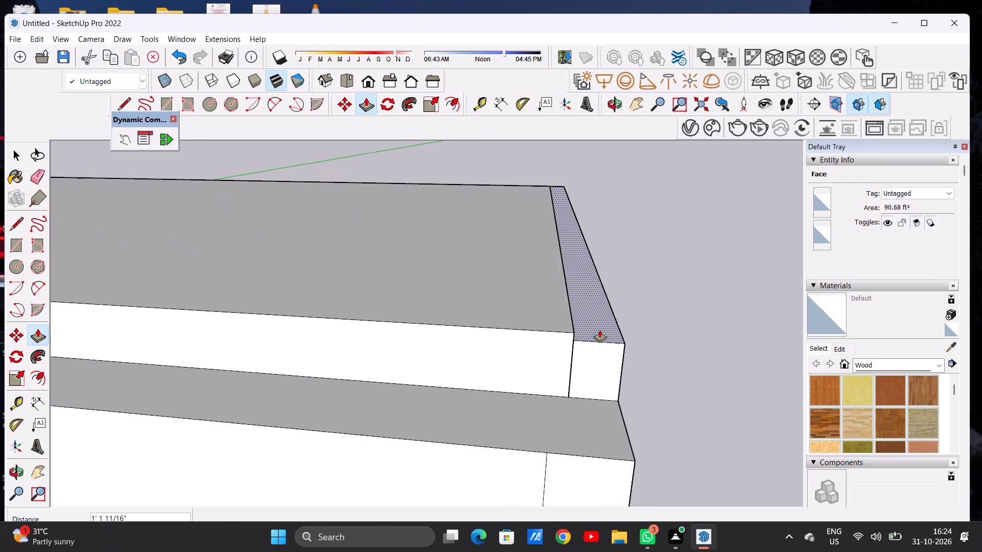
scroll(599, 330, "down", 20)
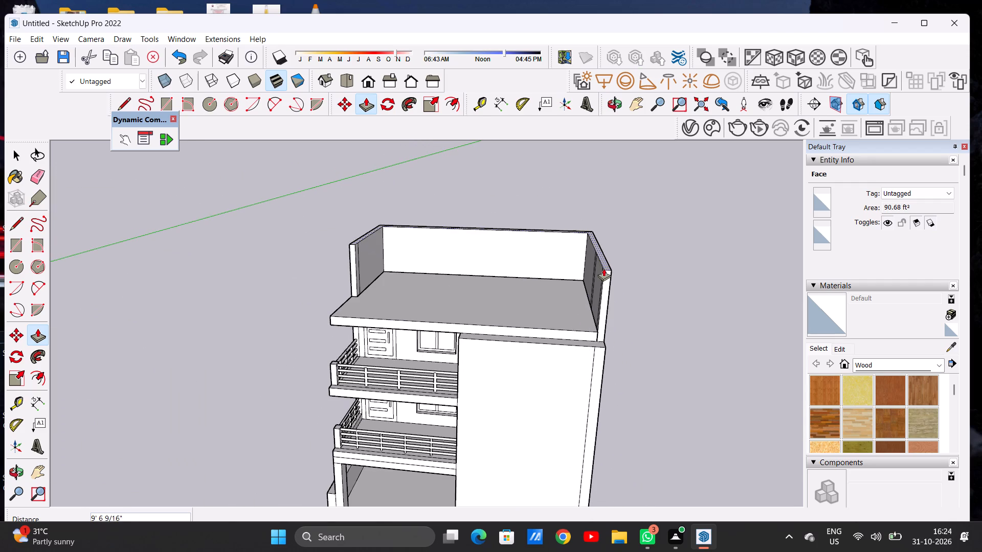
scroll(599, 295, "down", 9)
middle_click_drag(599, 254, 612, 228)
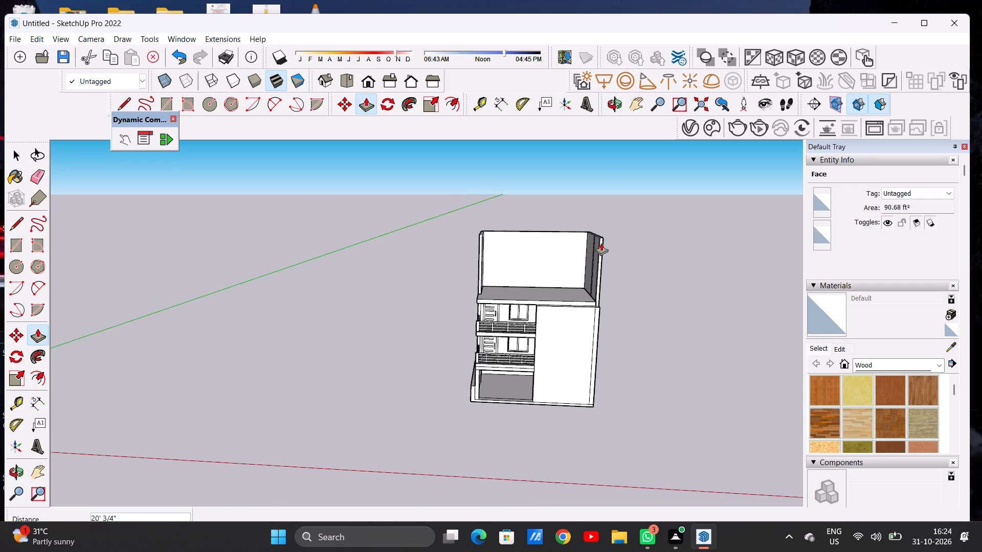
scroll(602, 249, "up", 1)
scroll(602, 249, "down", 1)
scroll(602, 249, "up", 4)
middle_click_drag(591, 258, 594, 242)
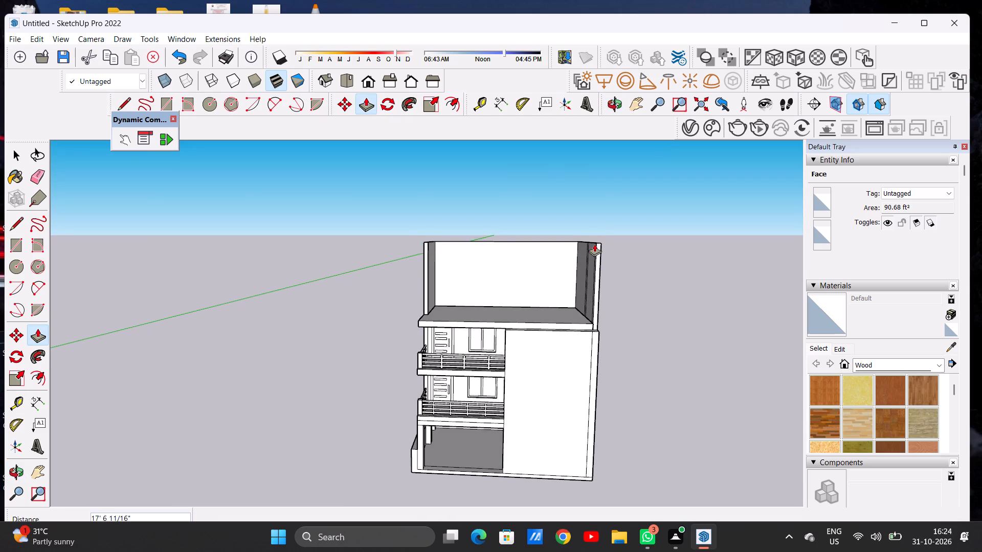
scroll(594, 244, "up", 2)
type("10'")
key("Return")
key("space")
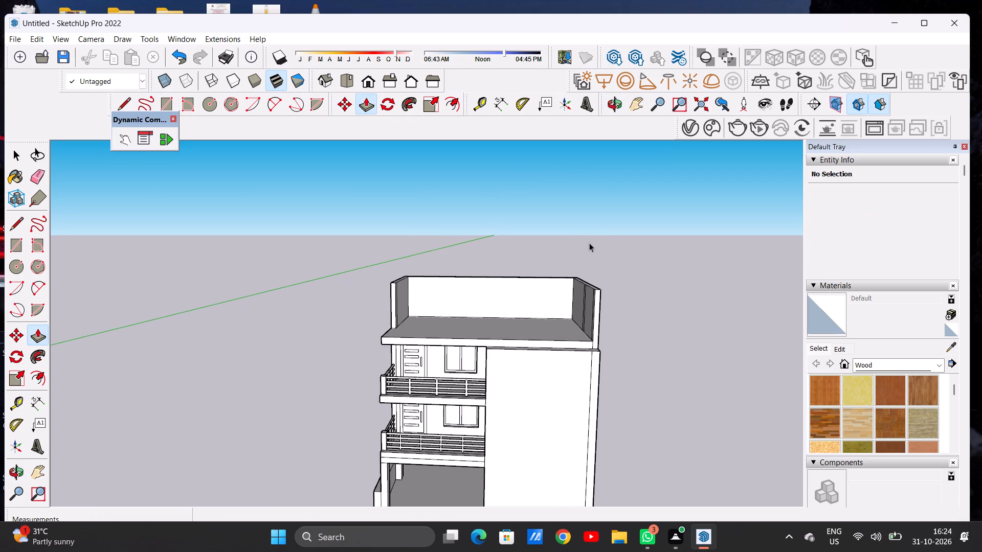
Draw two parallel lines across the roof slab between the side walls, marking a wall-thickness strip at the front end of the shorter side wall.
scroll(529, 264, "down", 7)
middle_click_drag(526, 280, 525, 298)
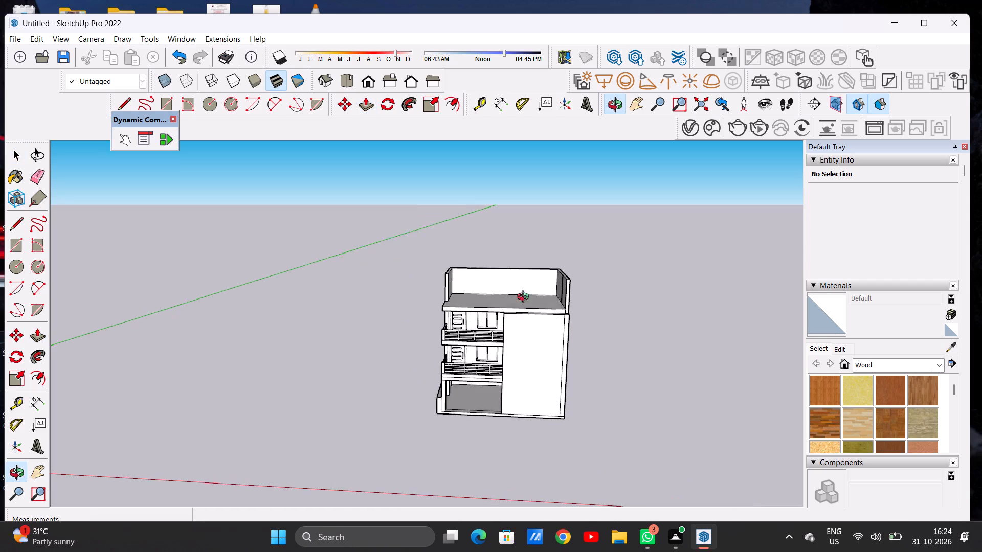
middle_click_drag(525, 298, 530, 356)
scroll(511, 295, "up", 8)
middle_click_drag(510, 294, 553, 311)
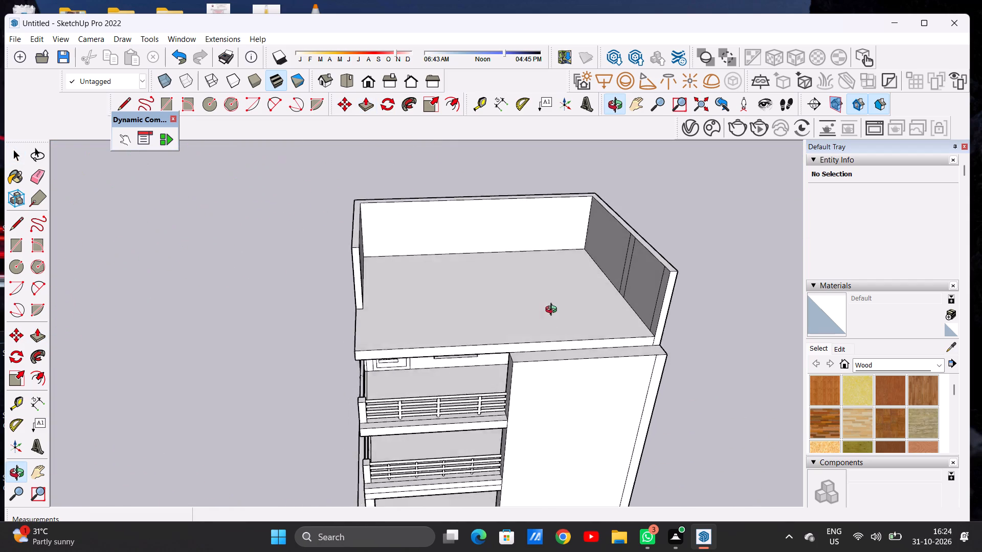
middle_click_drag(553, 311, 537, 340)
scroll(587, 292, "up", 2)
scroll(587, 292, "down", 1)
scroll(587, 292, "up", 4)
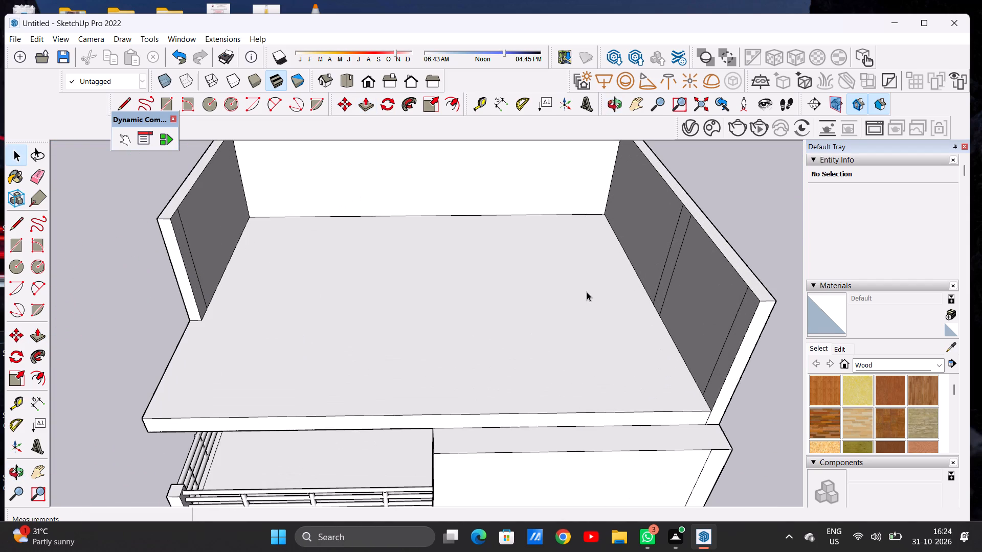
key("l")
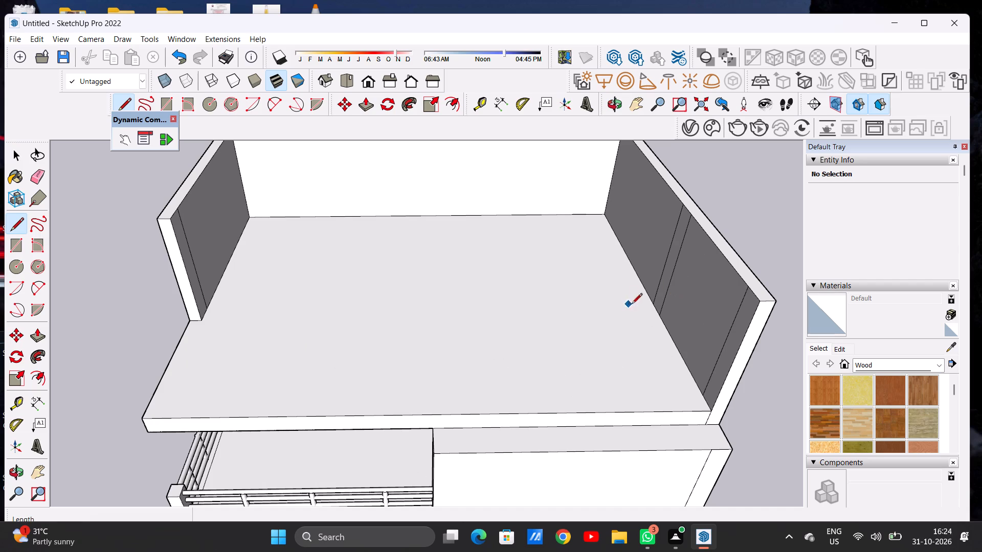
left_click(653, 303)
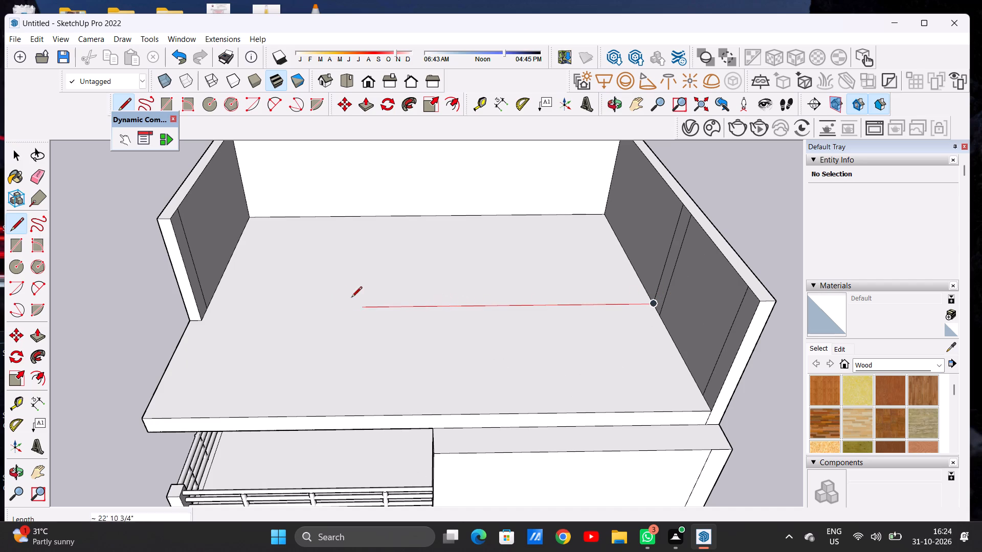
left_click(210, 310)
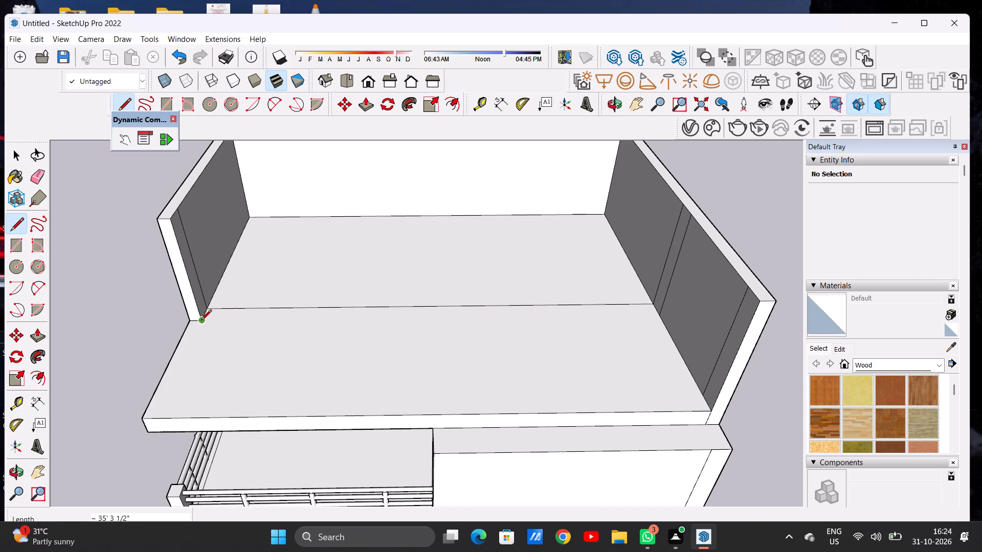
left_click(201, 321)
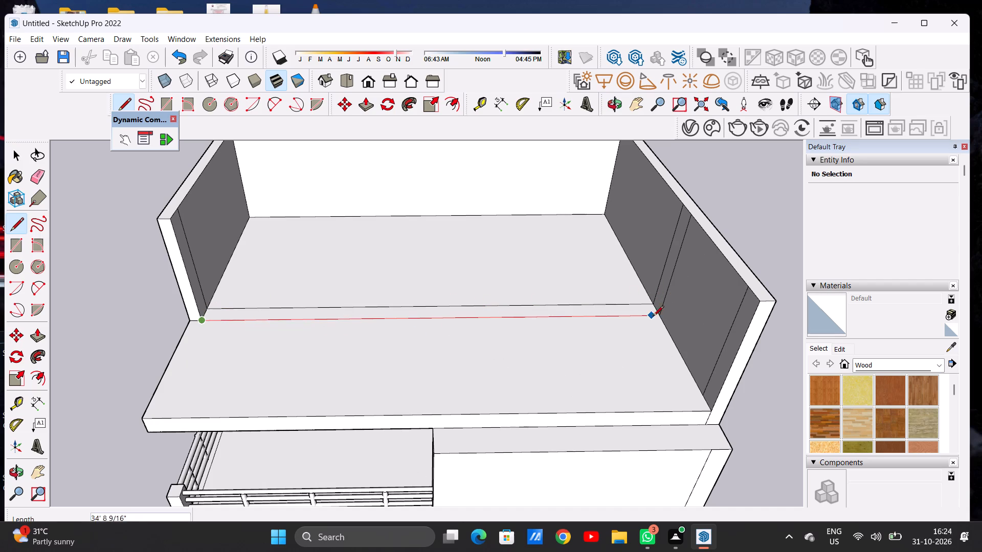
left_click(657, 315)
key("space")
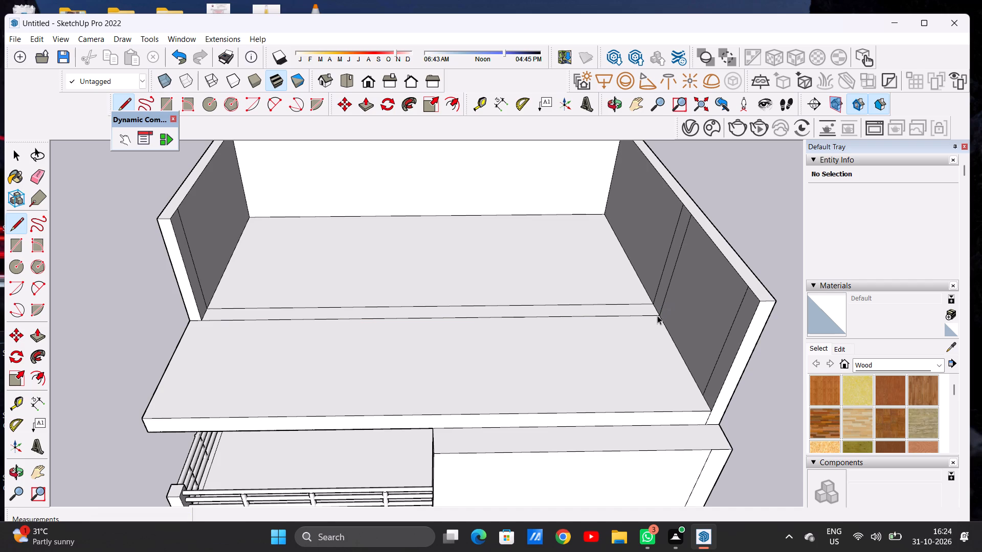
Draw a vertical line across the roof slab's front edge face, from the inner corner of the projecting front wall up to the slab top.
scroll(659, 364, "down", 4)
scroll(527, 353, "down", 11)
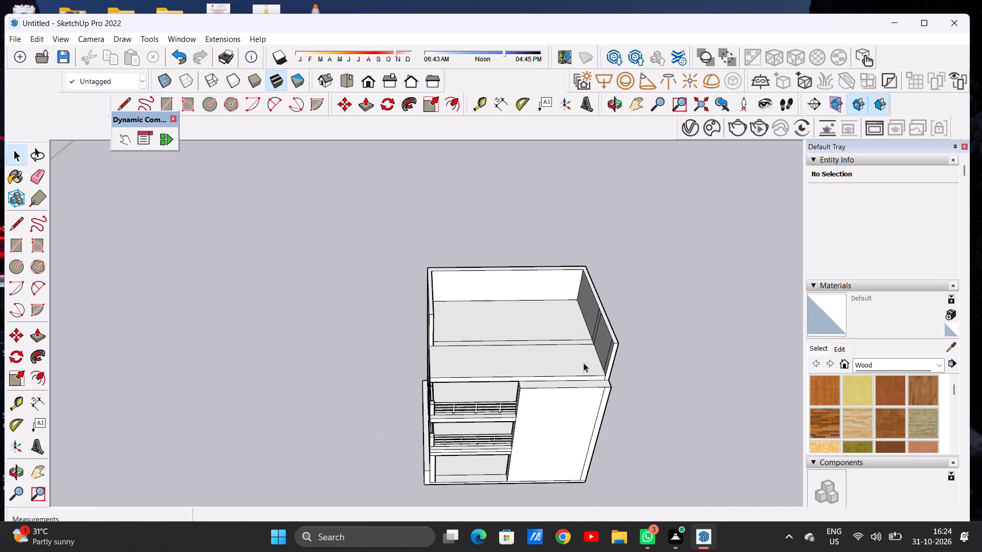
middle_click_drag(583, 362, 567, 307)
scroll(604, 350, "up", 6)
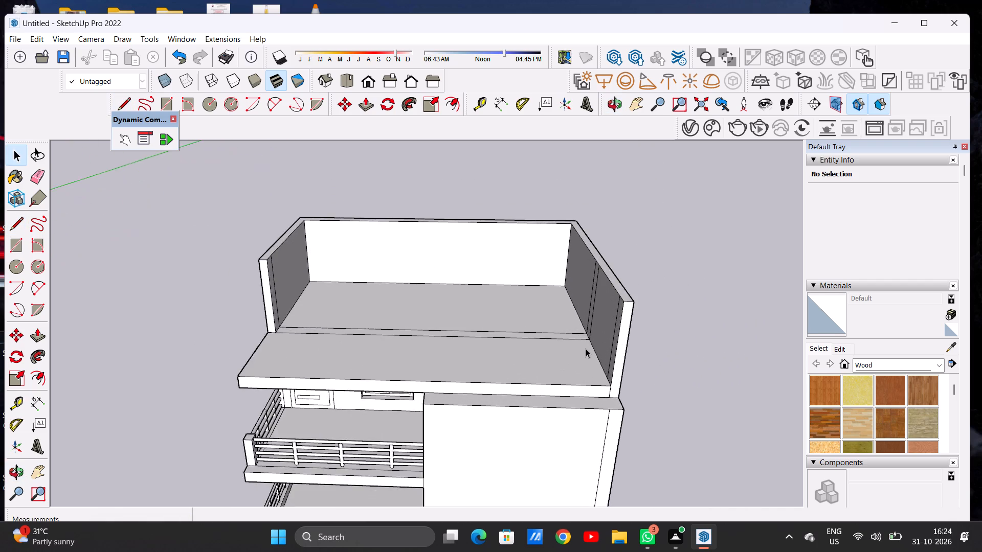
scroll(586, 349, "up", 4)
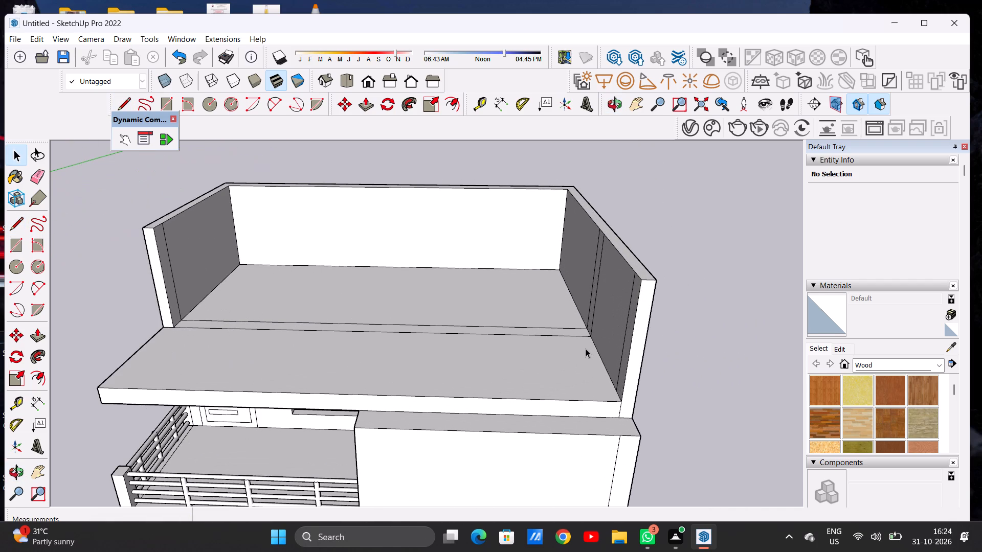
key("l")
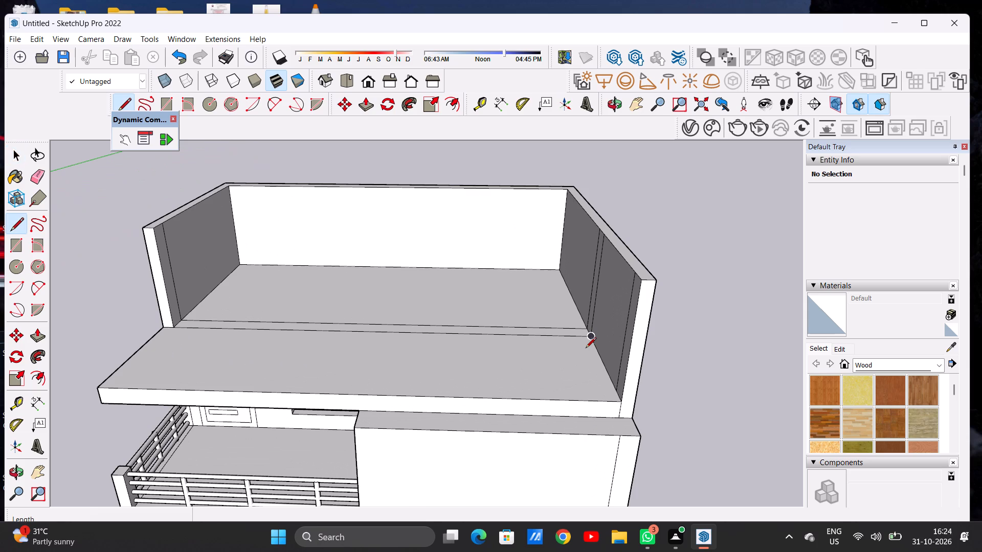
scroll(572, 376, "down", 14)
middle_click_drag(518, 401, 521, 375)
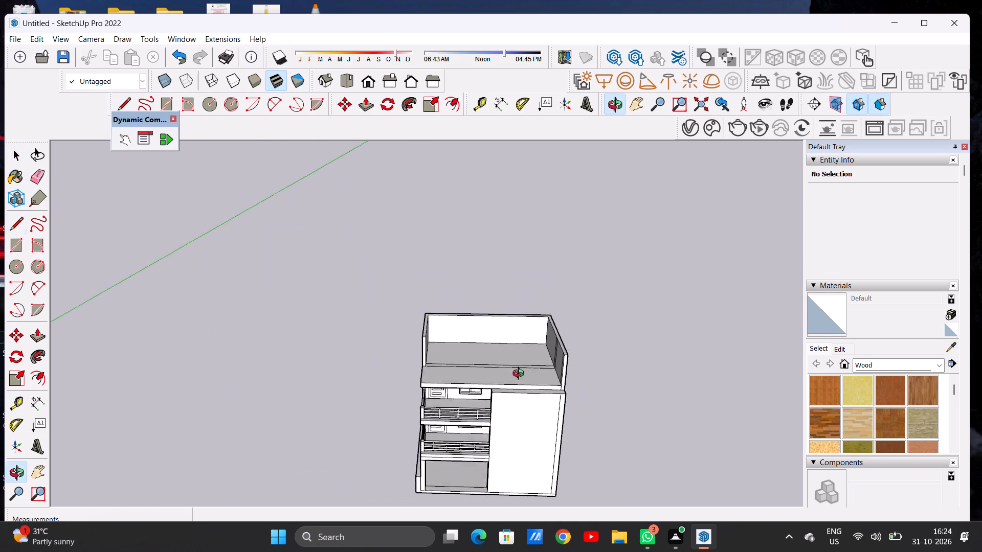
middle_click_drag(521, 375, 525, 321)
scroll(494, 393, "up", 4)
middle_click_drag(496, 379, 519, 383)
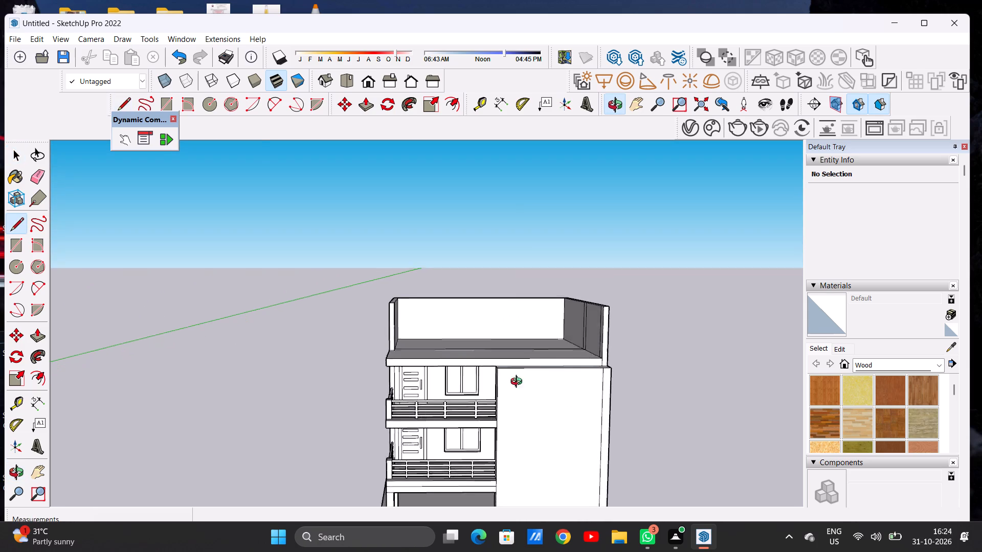
middle_click_drag(519, 383, 553, 399)
scroll(501, 377, "up", 20)
scroll(501, 377, "up", 2)
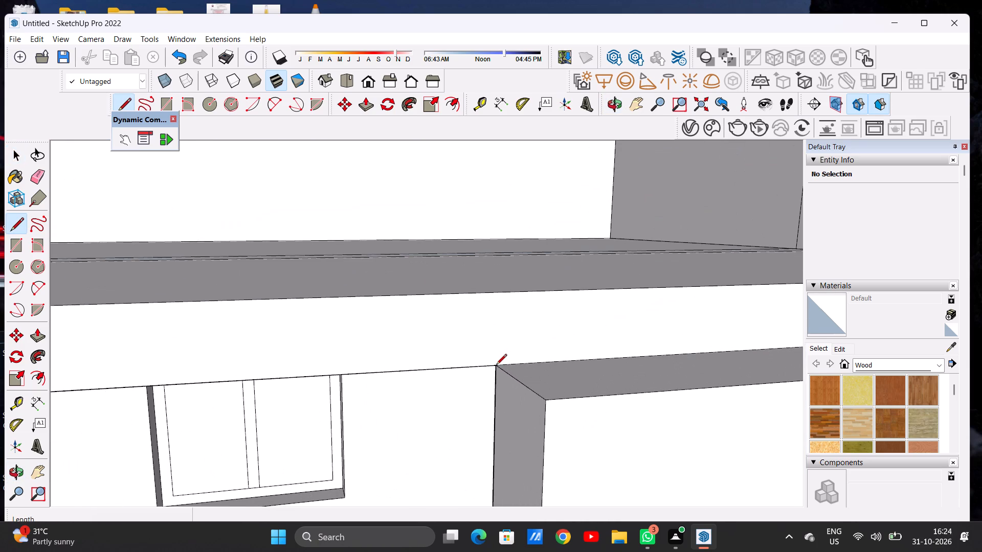
left_click(495, 368)
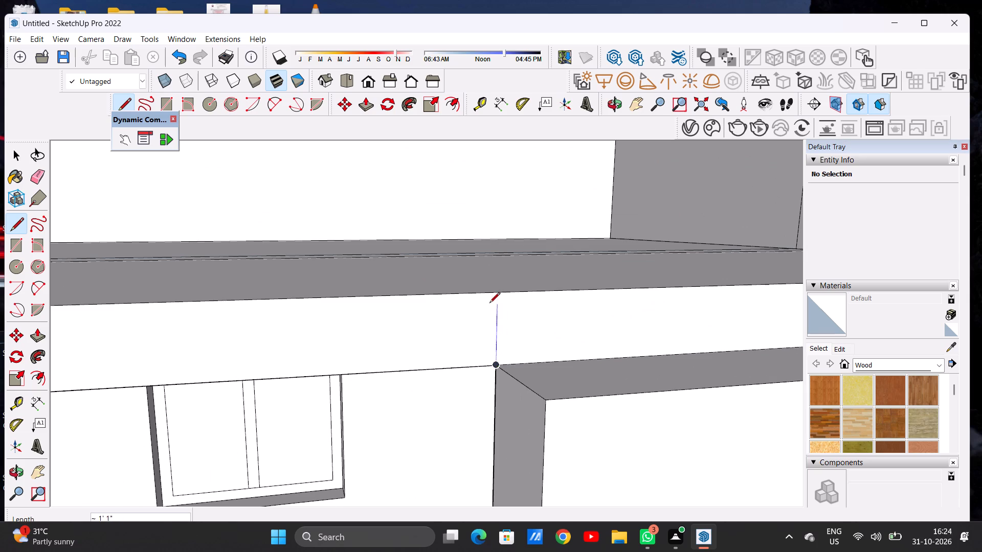
left_click(497, 295)
key("space")
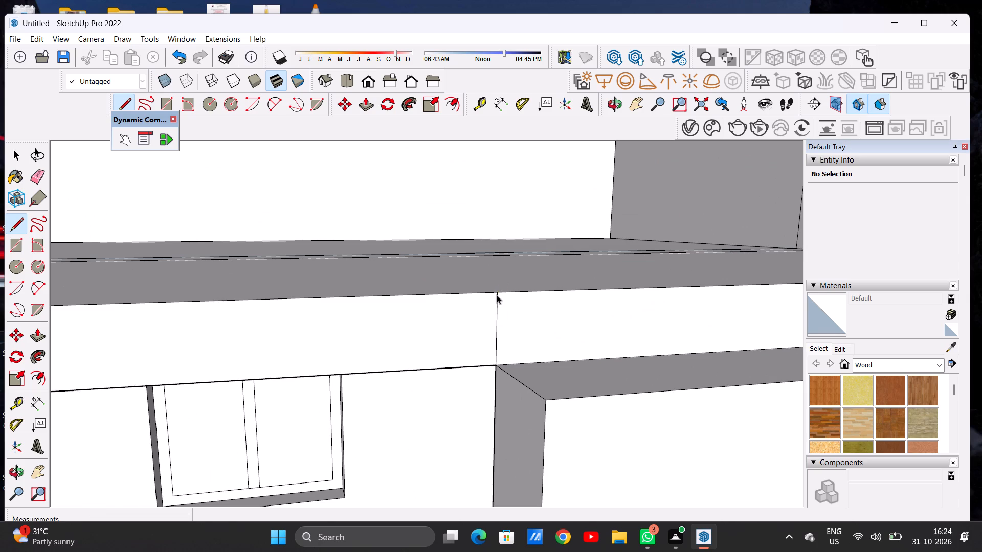
Push/Pull the slab's front edge face above the balcony outward about 2', in line with the projecting wall's front face.
scroll(531, 356, "down", 20)
scroll(531, 356, "down", 4)
middle_click_drag(399, 367, 516, 373)
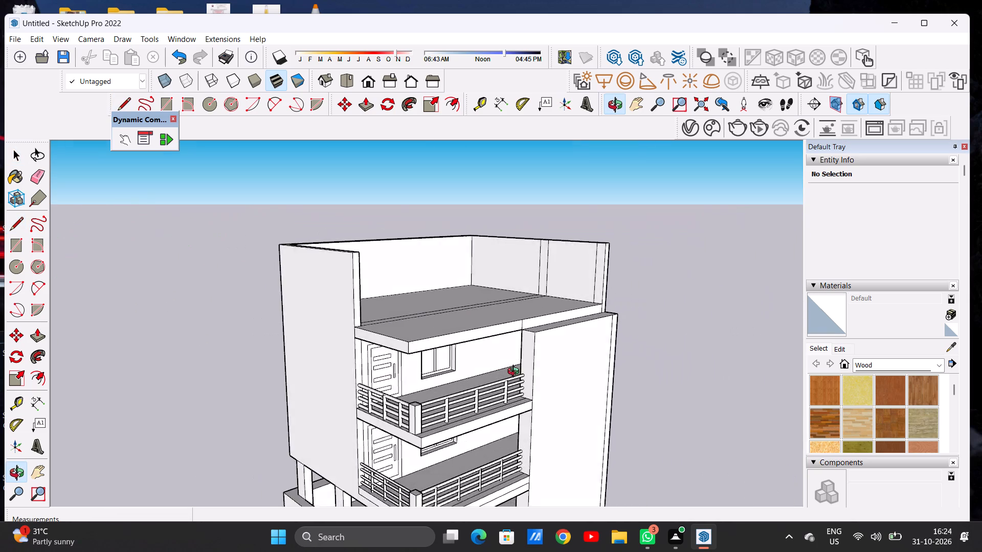
middle_click_drag(516, 373, 511, 392)
scroll(513, 320, "up", 7)
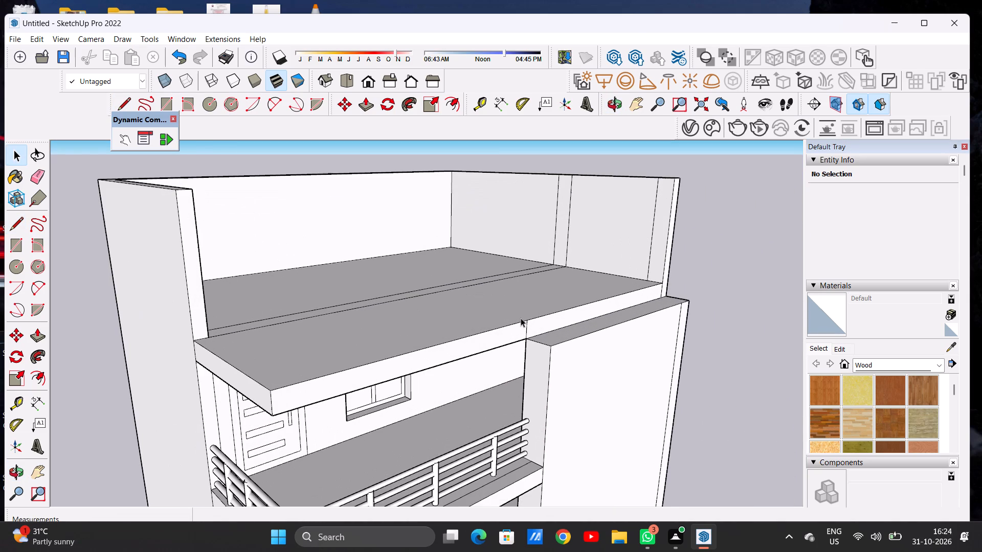
key("p")
scroll(520, 326, "up", 4)
left_click(520, 326)
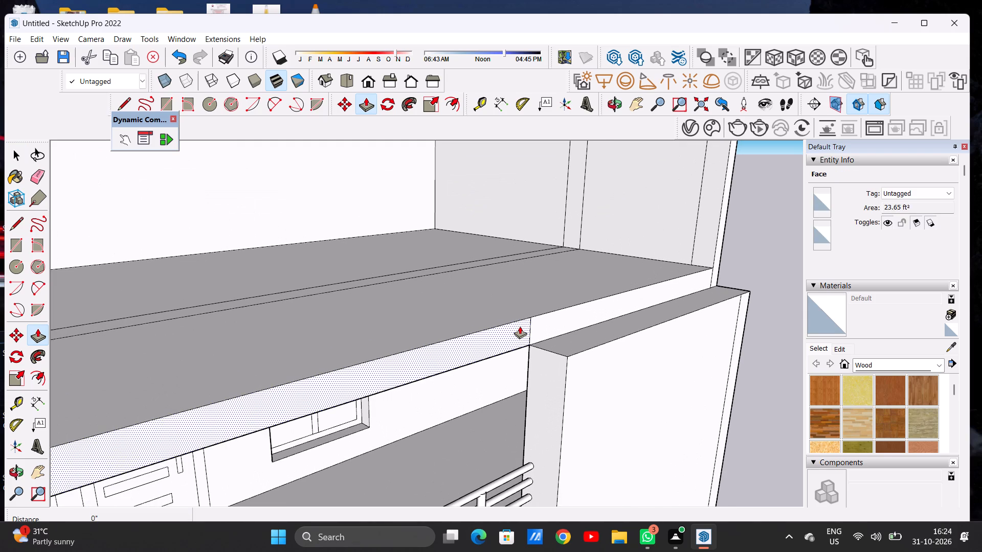
left_click(565, 382)
key("space")
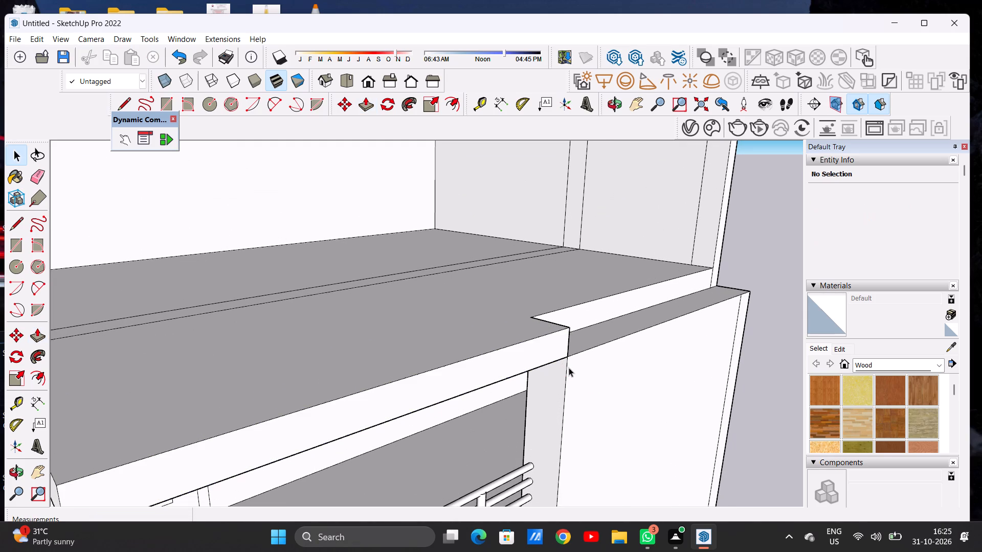
Examine the extended roof slab, house front, balconies and side wall from several angles and distances.
scroll(578, 349, "down", 7)
middle_click_drag(588, 360, 475, 328)
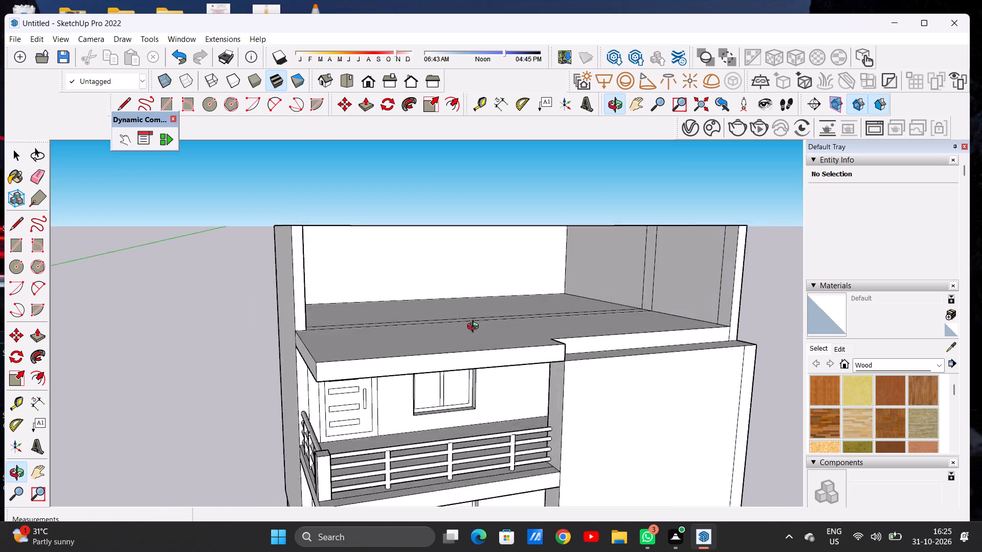
middle_click_drag(475, 328, 410, 327)
scroll(476, 374, "down", 8)
middle_click_drag(438, 395, 450, 365)
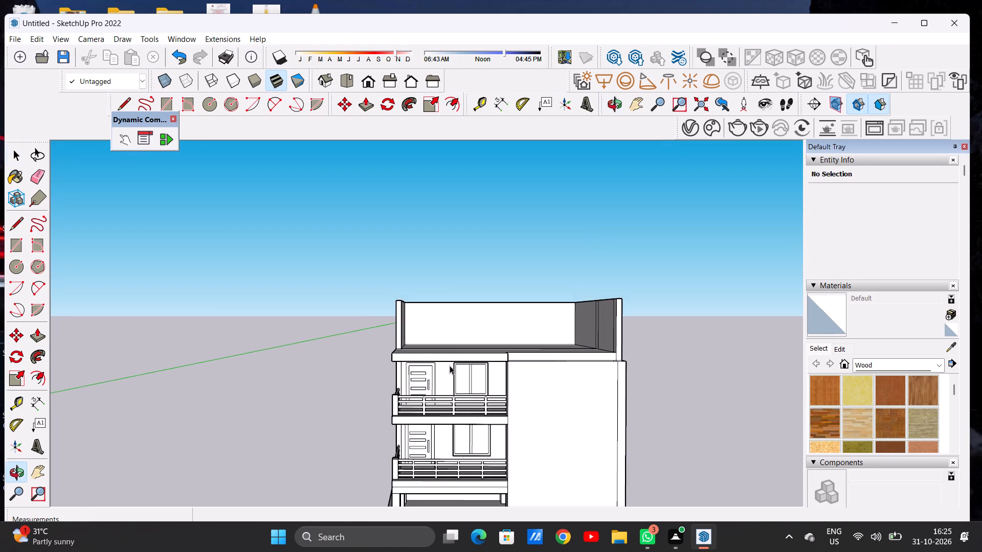
scroll(441, 366, "up", 6)
middle_click_drag(389, 366, 542, 367)
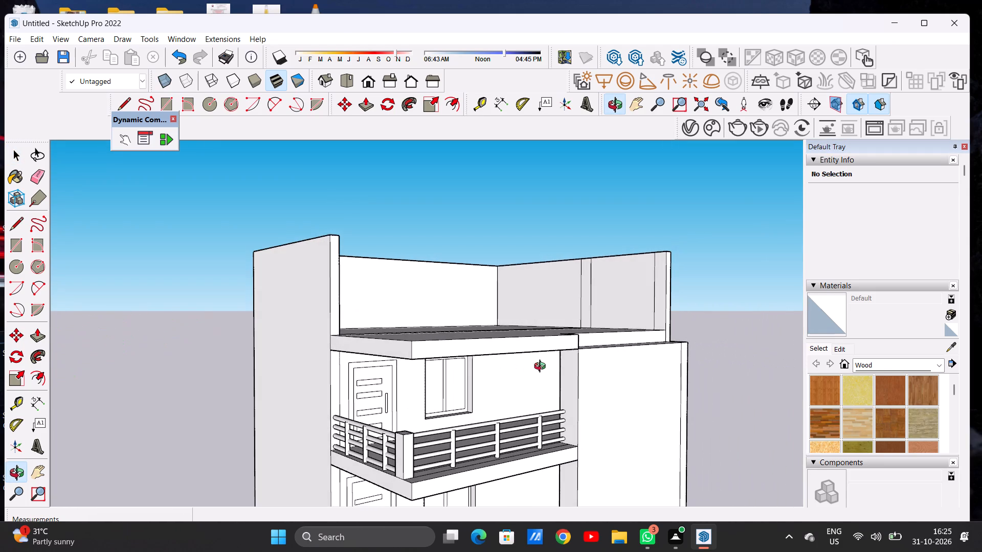
middle_click_drag(542, 367, 570, 354)
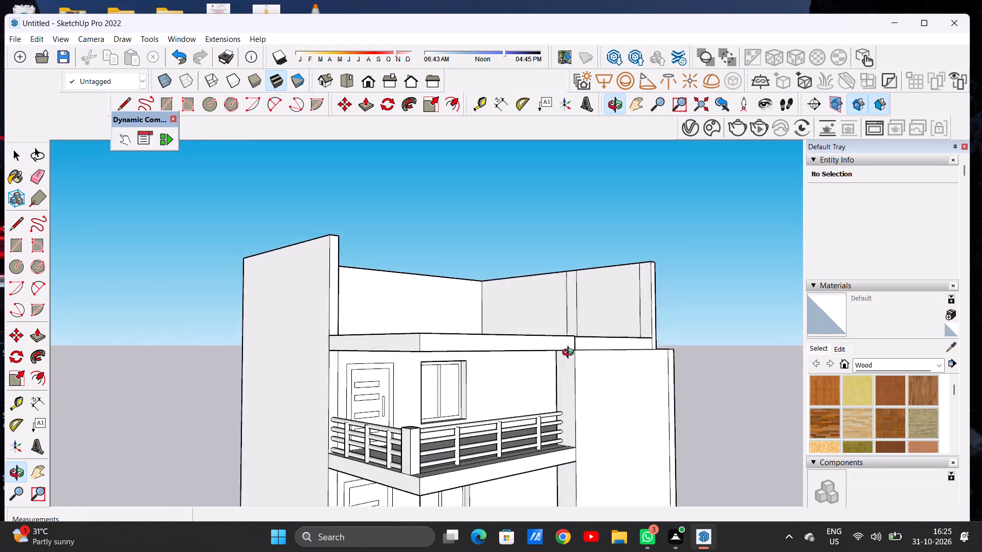
middle_click_drag(570, 354, 415, 362)
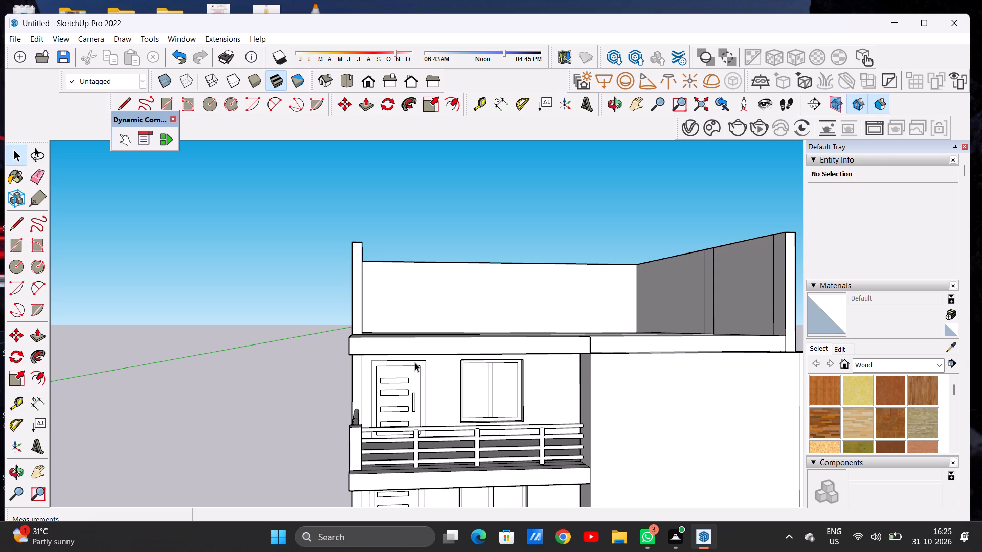
scroll(427, 370, "down", 7)
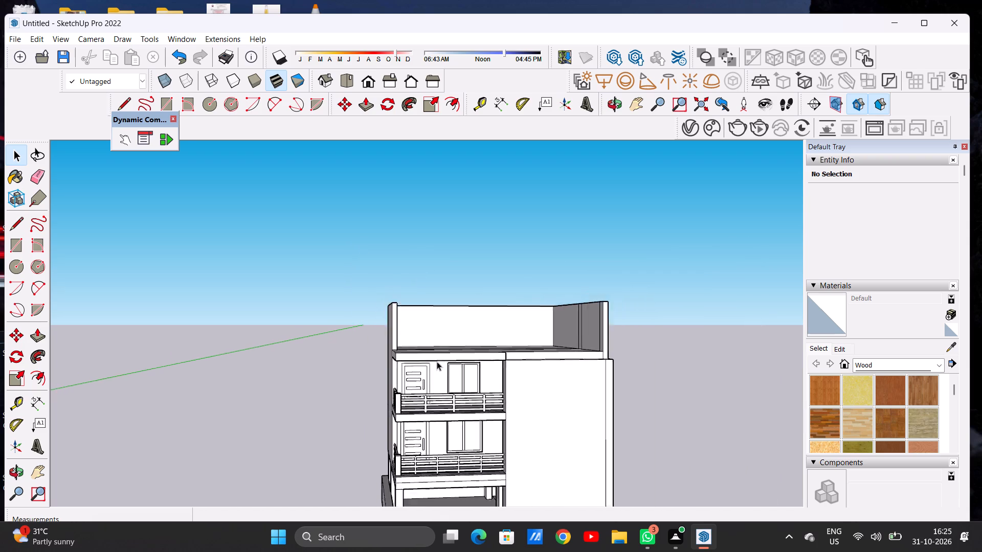
scroll(437, 361, "down", 10)
middle_click_drag(443, 380, 414, 381)
scroll(449, 363, "up", 2)
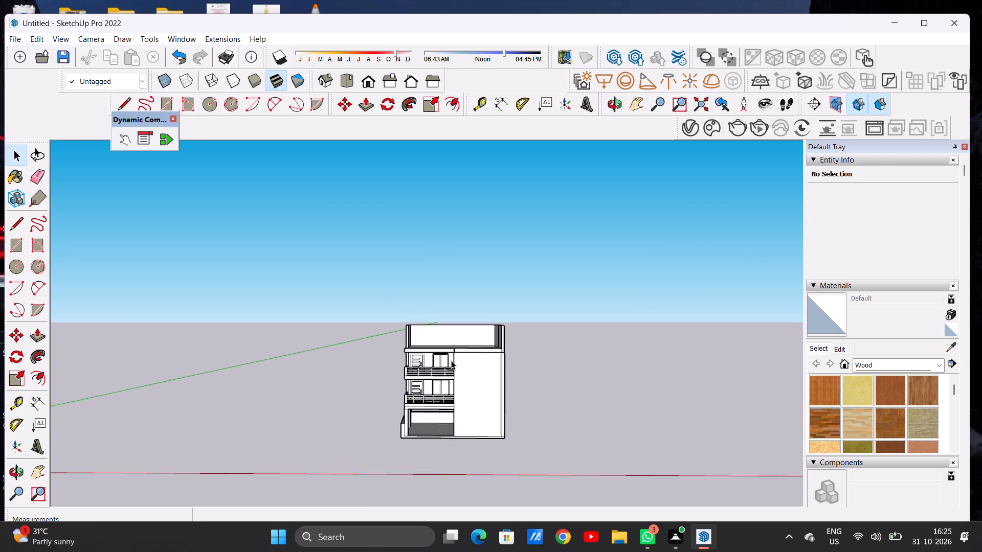
scroll(451, 360, "up", 10)
middle_click(455, 358)
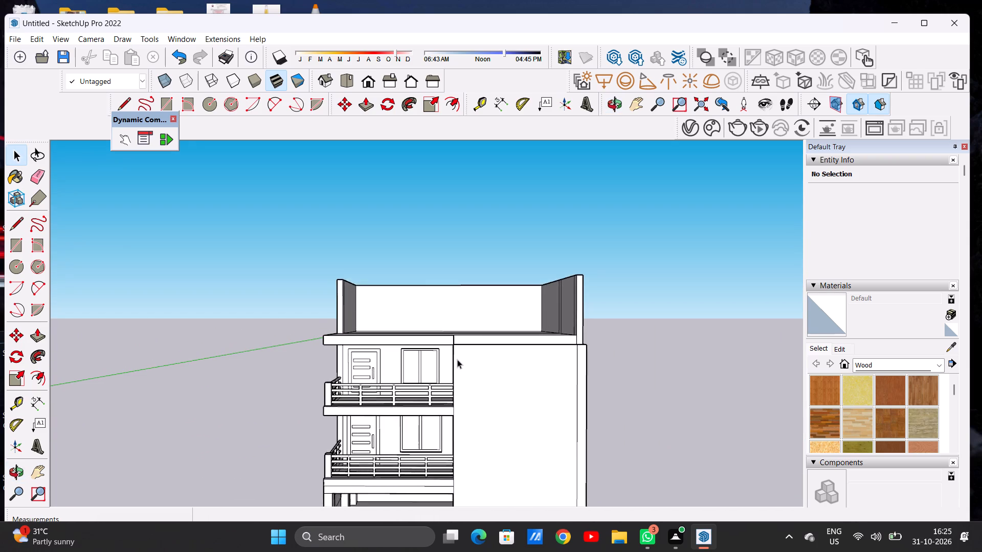
scroll(457, 359, "down", 7)
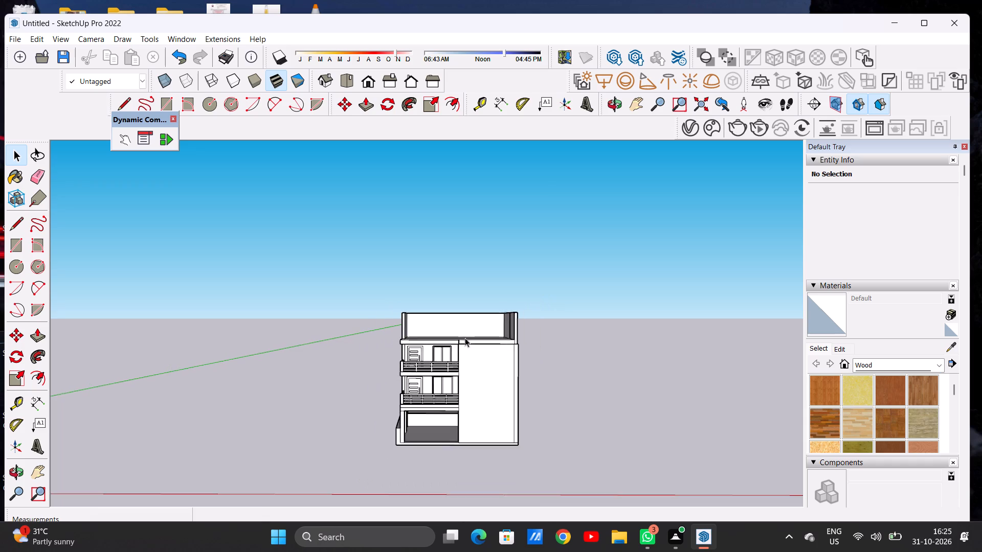
scroll(465, 338, "down", 8)
scroll(456, 383, "up", 12)
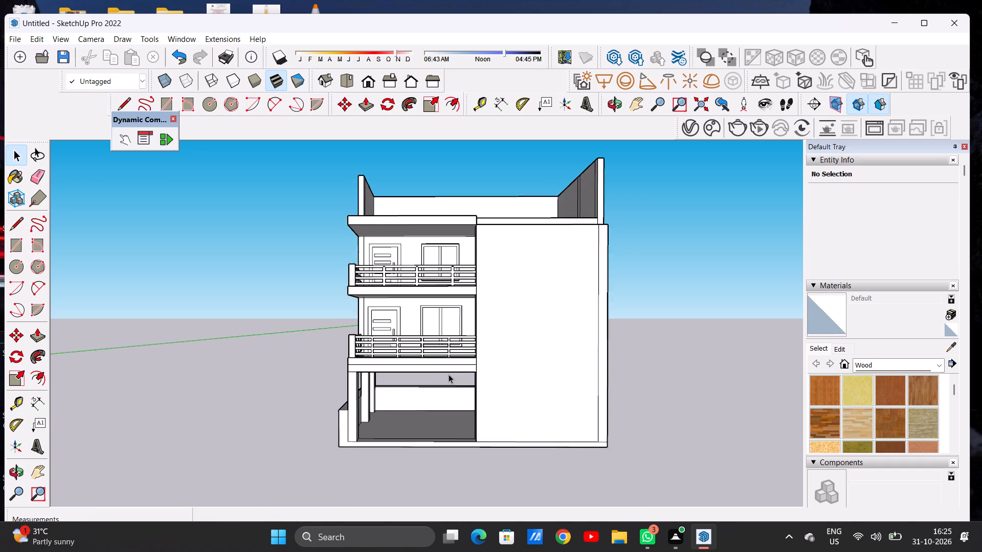
scroll(449, 374, "up", 1)
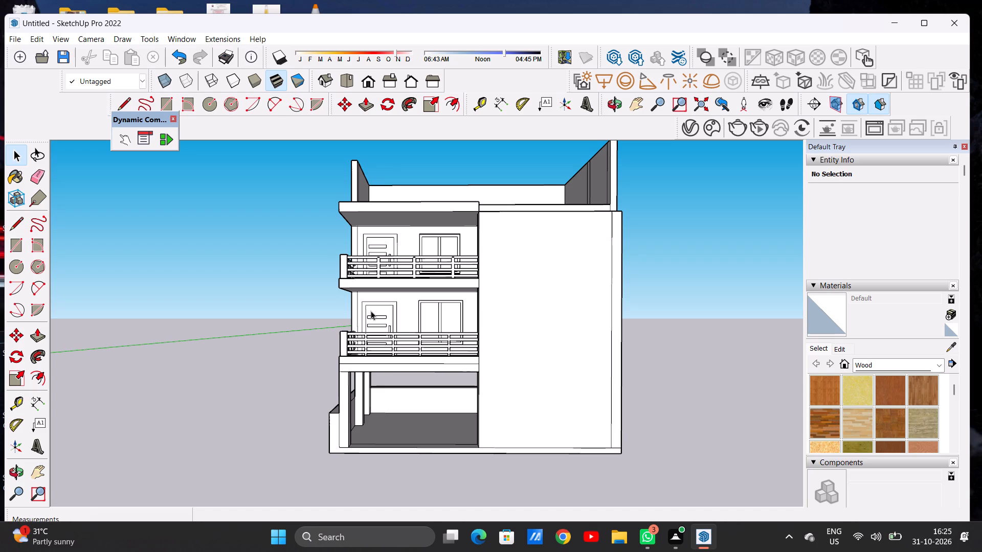
middle_click_drag(348, 330, 495, 337)
scroll(333, 332, "up", 6)
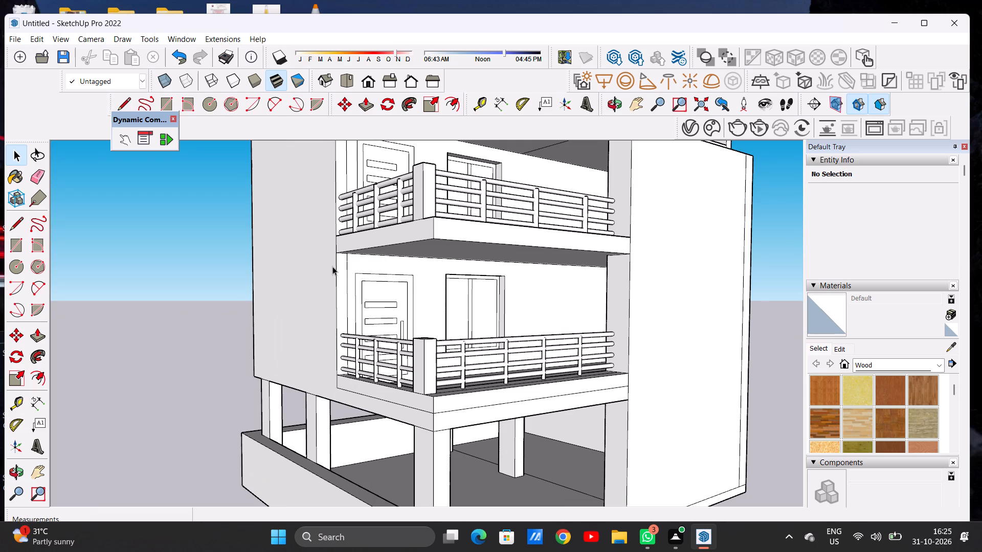
middle_click_drag(331, 267, 462, 280)
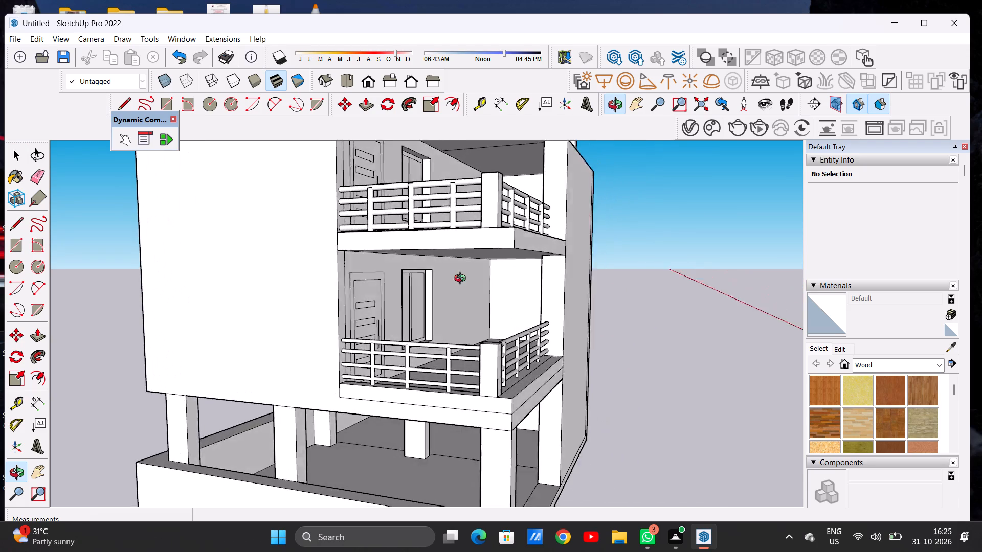
middle_click_drag(462, 280, 495, 279)
scroll(470, 268, "down", 5)
middle_click_drag(429, 279, 441, 284)
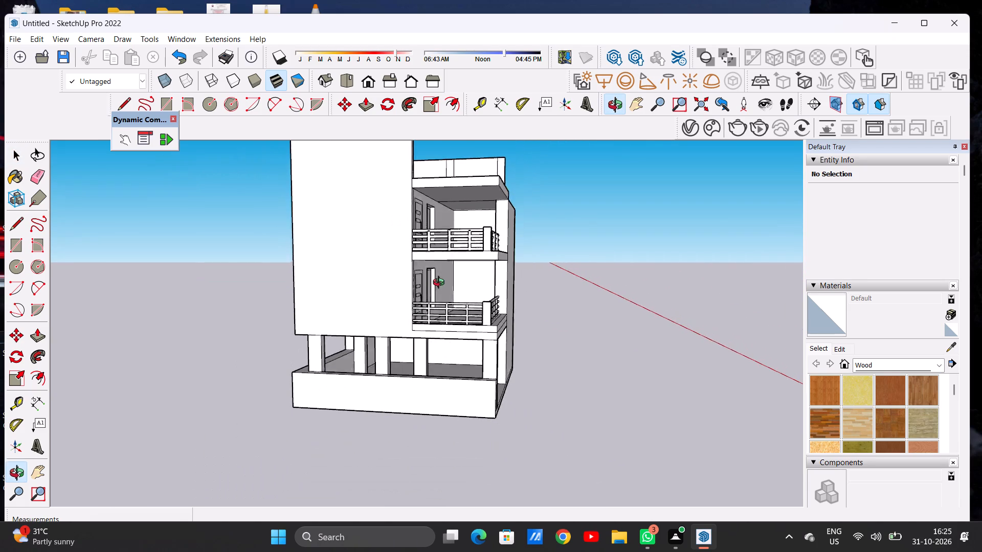
Examine the blank front wall and the adjoining balcony slab edges from several distances and angles.
middle_click_drag(441, 284, 459, 292)
scroll(415, 259, "up", 3)
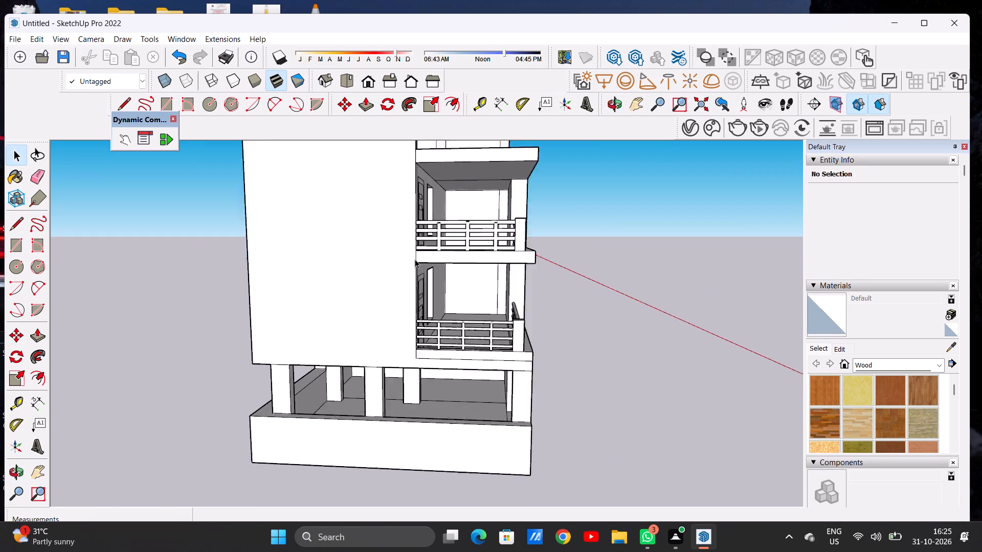
scroll(415, 259, "up", 5)
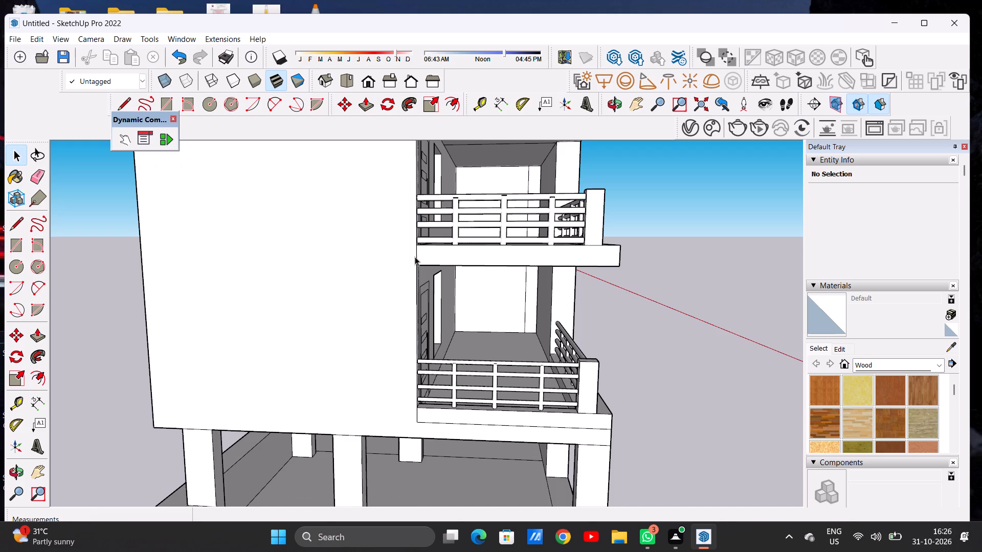
scroll(415, 257, "up", 4)
scroll(392, 257, "down", 3)
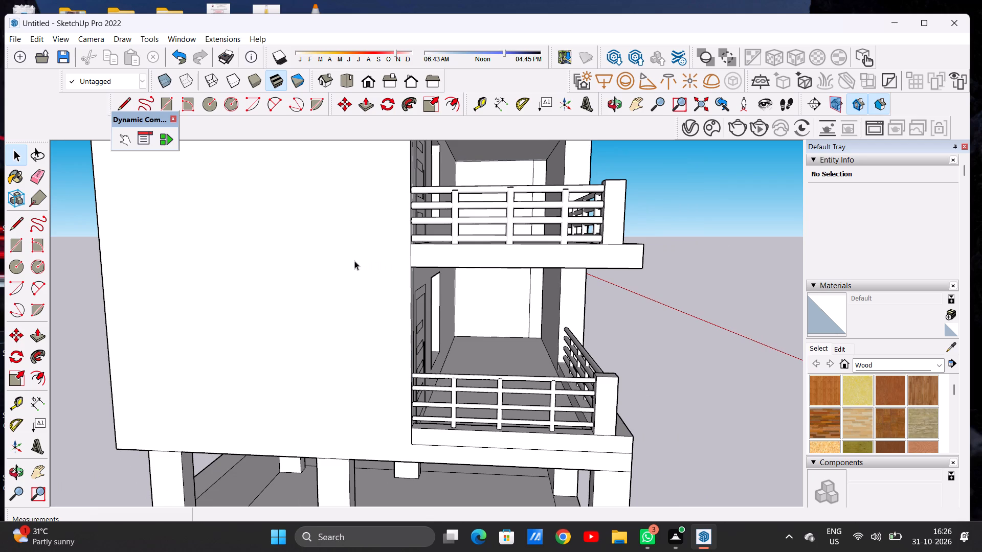
scroll(418, 309, "down", 8)
scroll(470, 302, "down", 1)
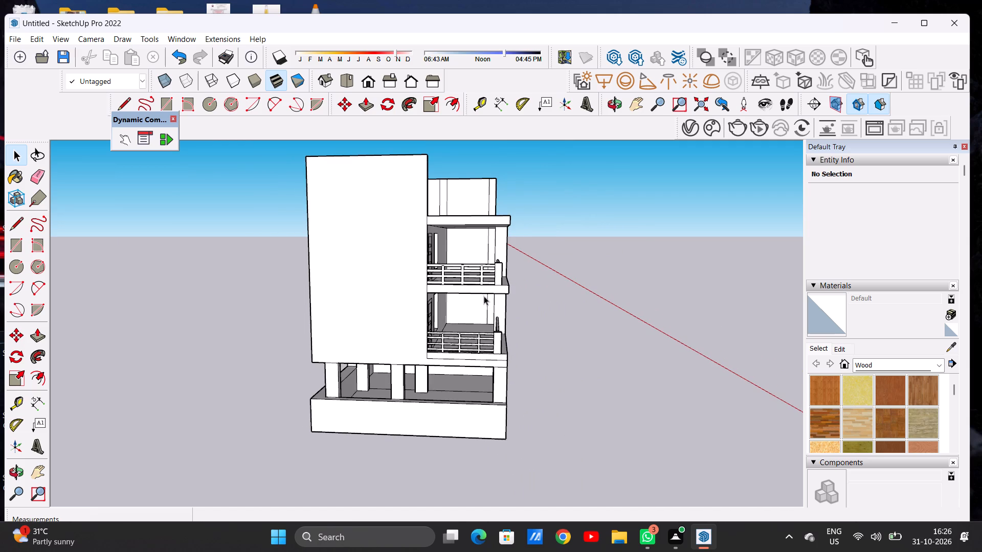
scroll(487, 378, "down", 5)
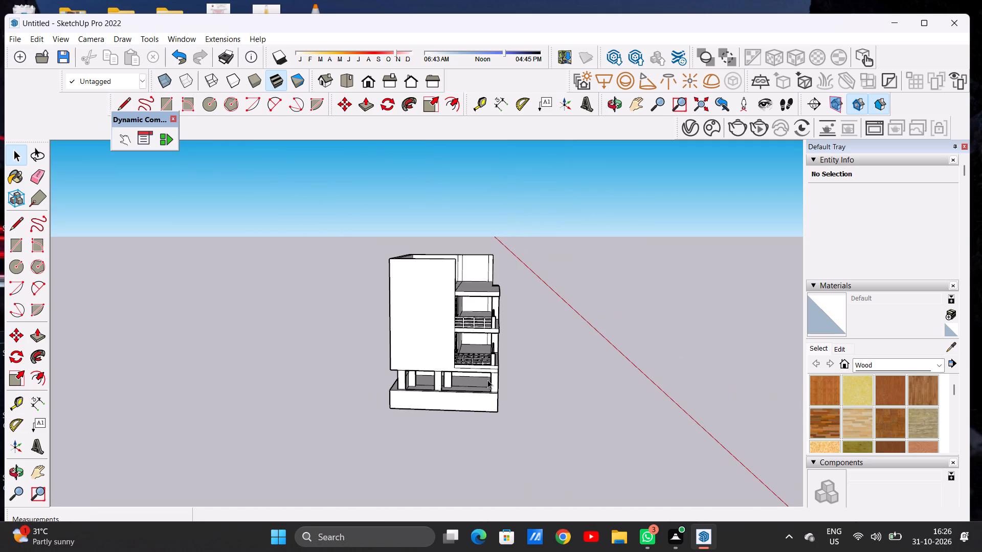
scroll(447, 387, "up", 6)
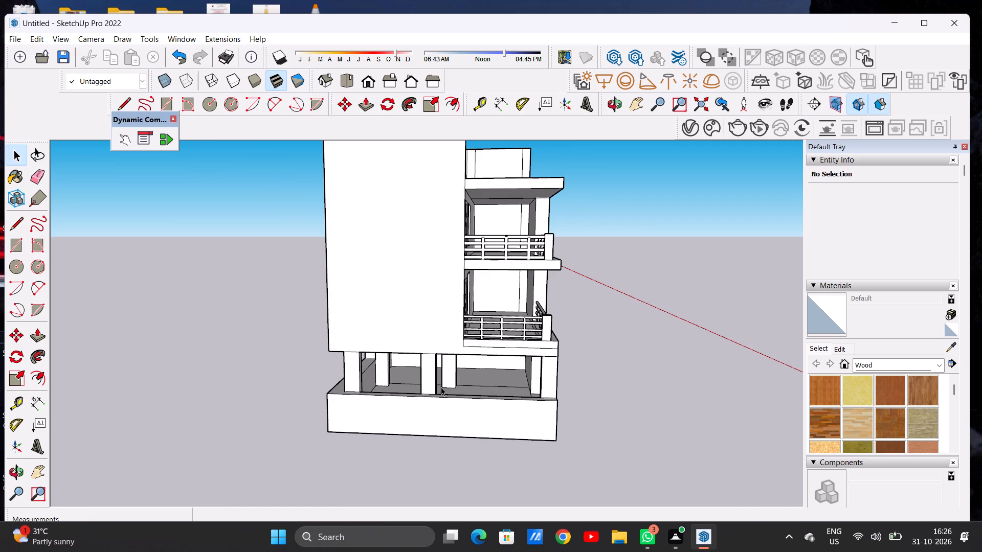
scroll(456, 350, "up", 3)
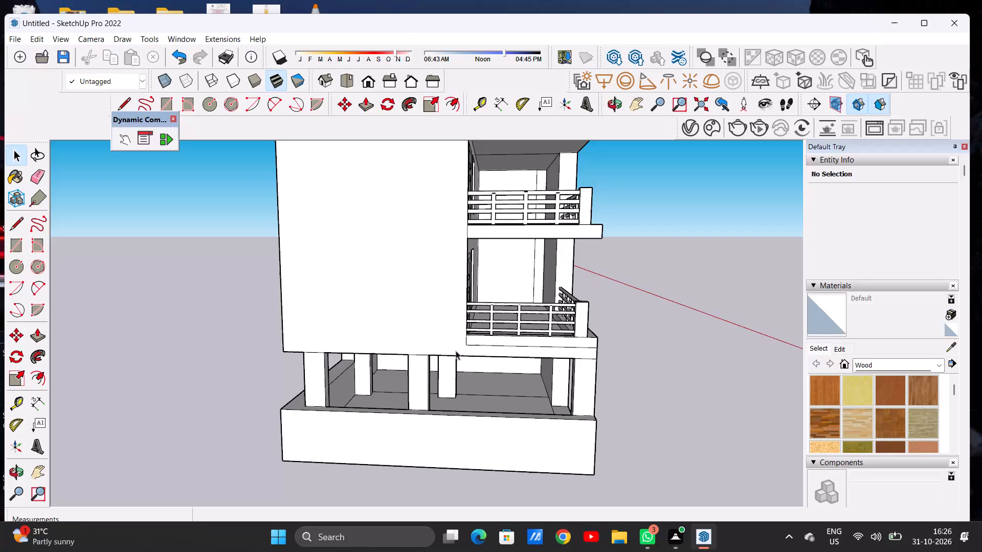
middle_click_drag(461, 341, 468, 334)
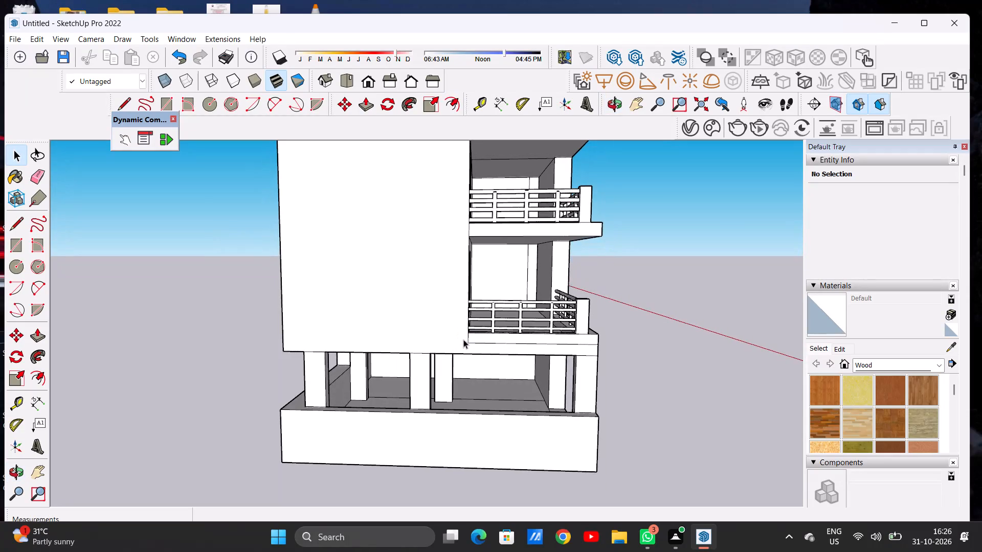
scroll(461, 346, "up", 4)
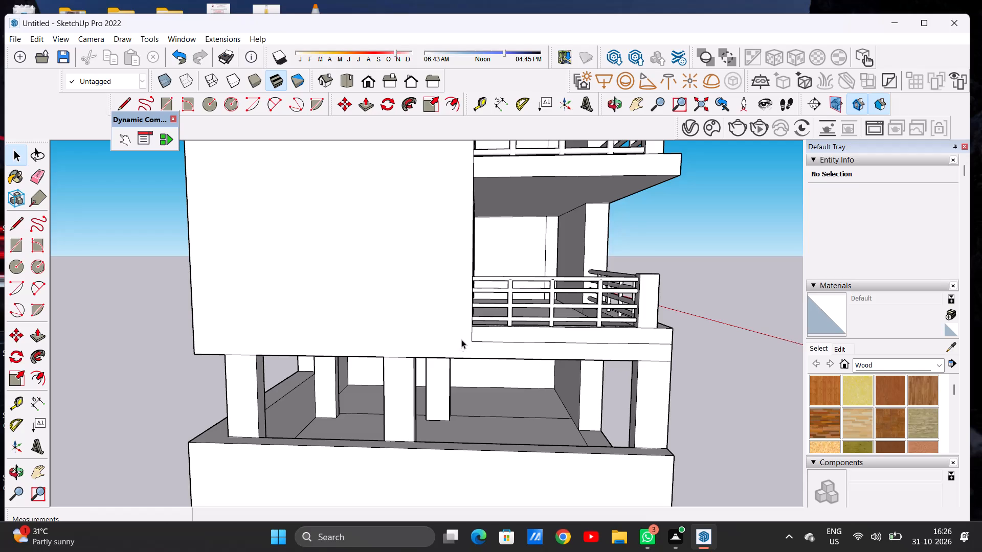
scroll(468, 334, "up", 10)
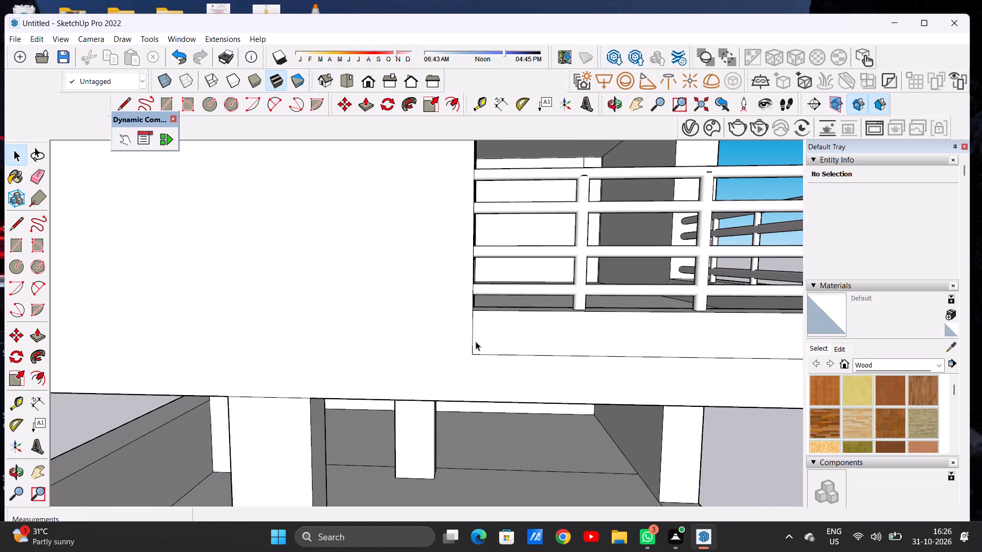
scroll(471, 345, "up", 3)
scroll(464, 350, "down", 12)
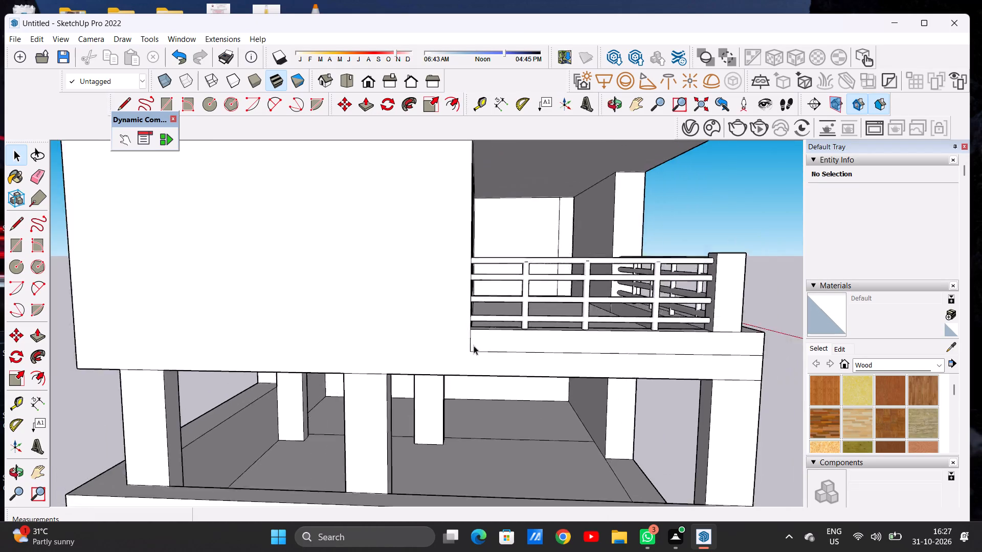
scroll(474, 346, "down", 9)
middle_click_drag(465, 340, 483, 343)
scroll(473, 270, "up", 1)
scroll(473, 270, "down", 1)
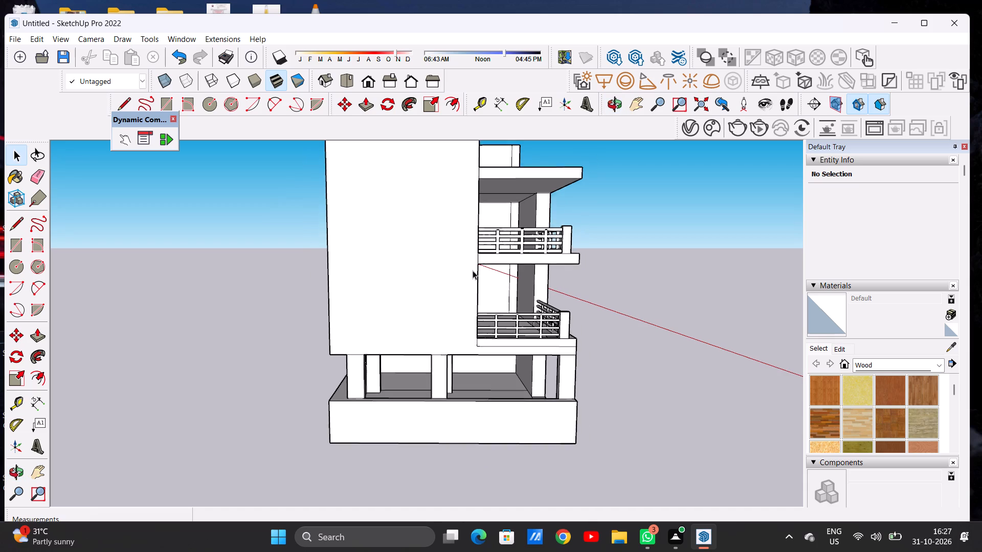
scroll(473, 270, "up", 2)
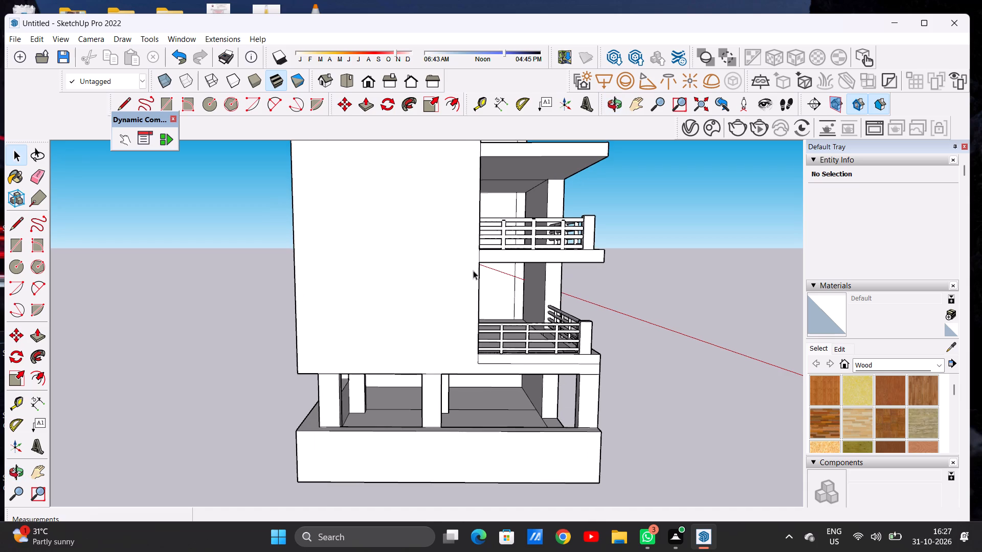
Draw a vertical strip about 2' wide and 11' 3" high on the front wall beside the lower balcony, up to the next slab's top.
key("l")
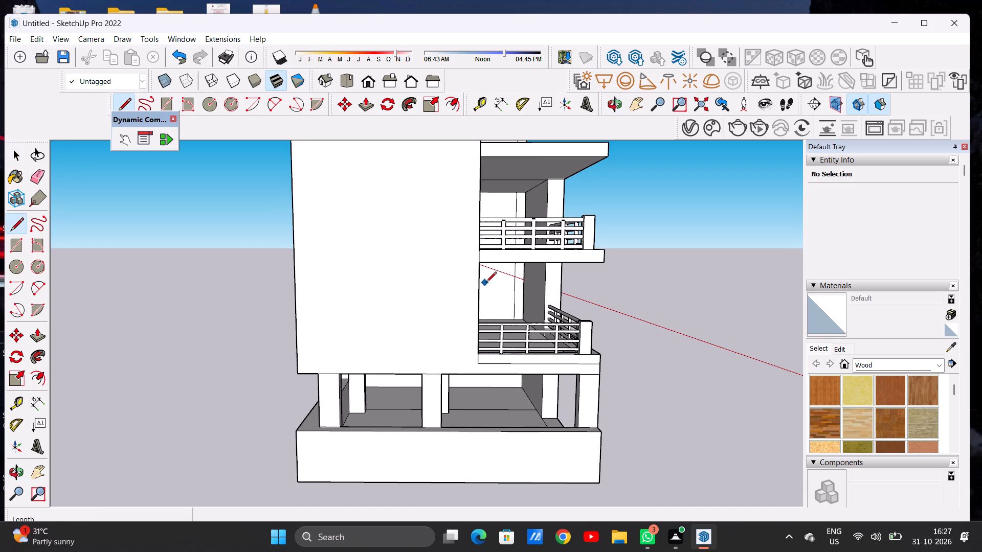
scroll(490, 380, "up", 6)
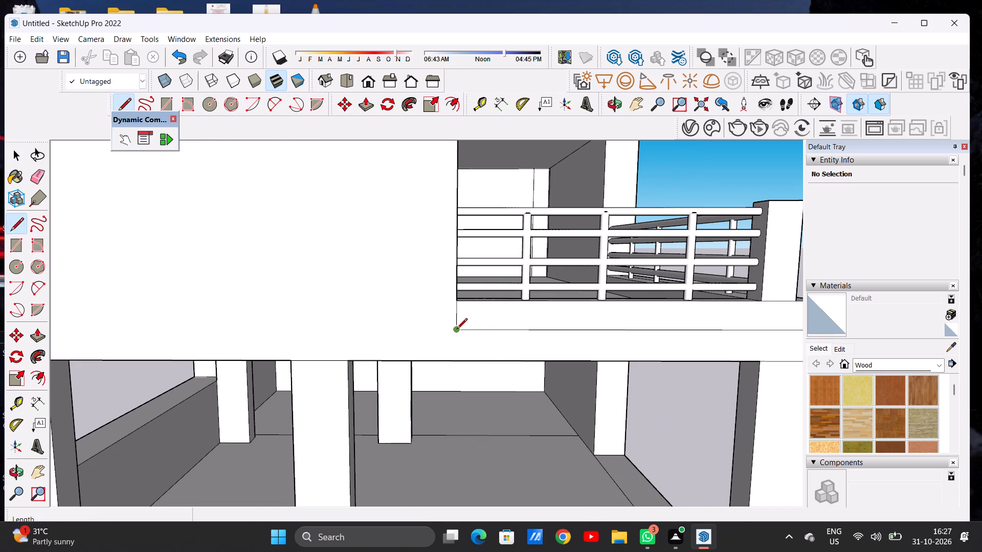
left_click(457, 330)
scroll(433, 330, "down", 17)
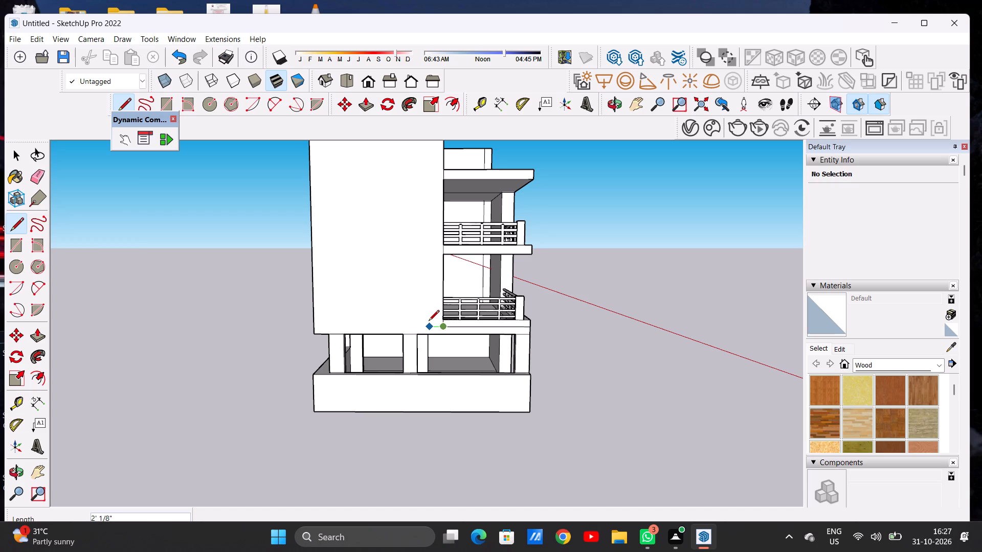
left_click(428, 321)
scroll(436, 244, "up", 9)
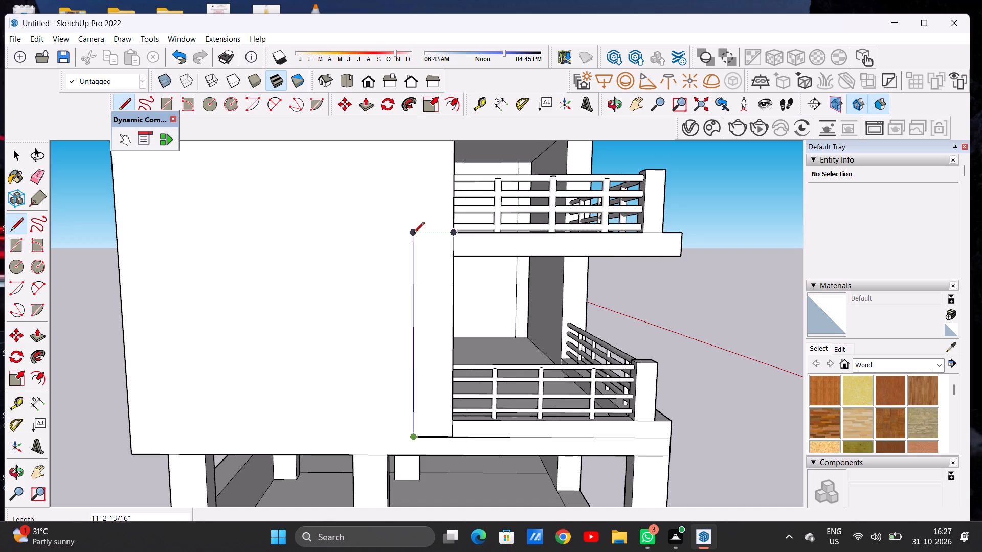
left_click(413, 234)
left_click(450, 233)
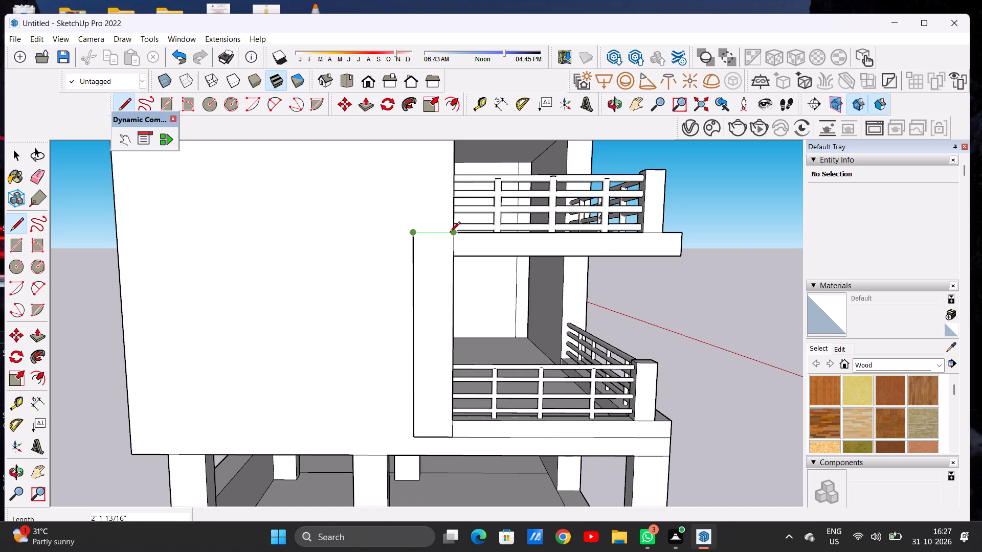
key("space")
Erase the two short vertical edges separating the strip from the upper and lower balcony slab faces, merging them into one C-shaped frame face.
scroll(426, 292, "down", 2)
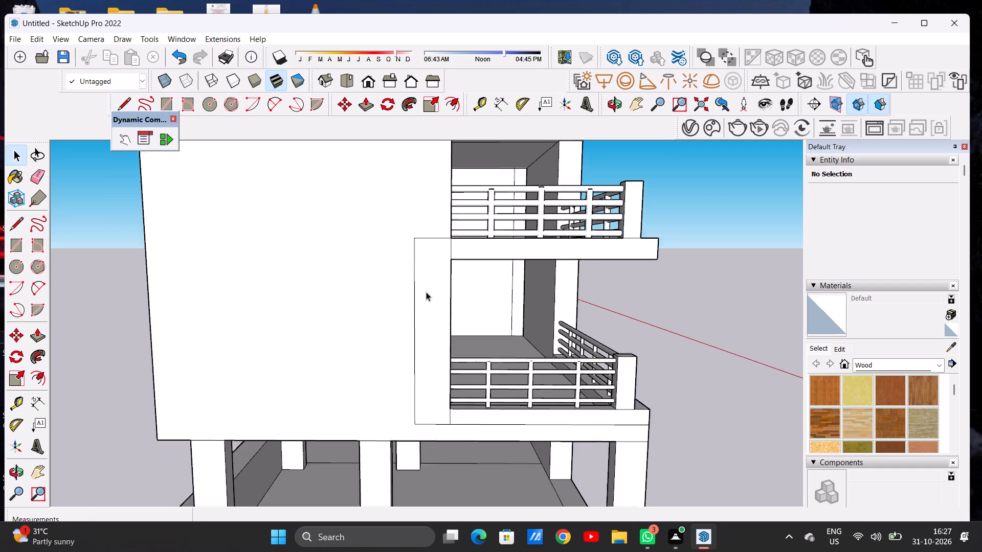
scroll(426, 292, "down", 5)
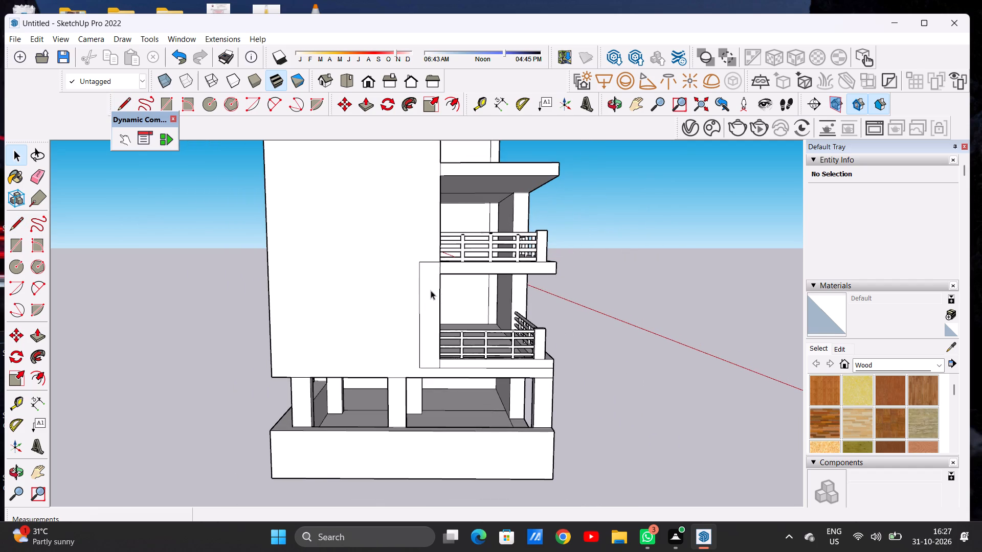
scroll(440, 270, "up", 13)
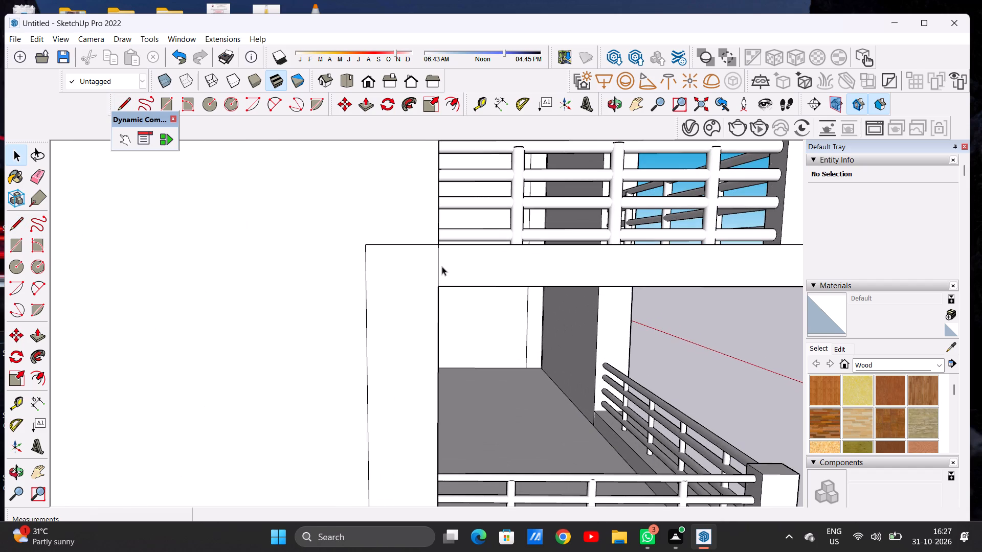
scroll(444, 267, "up", 4)
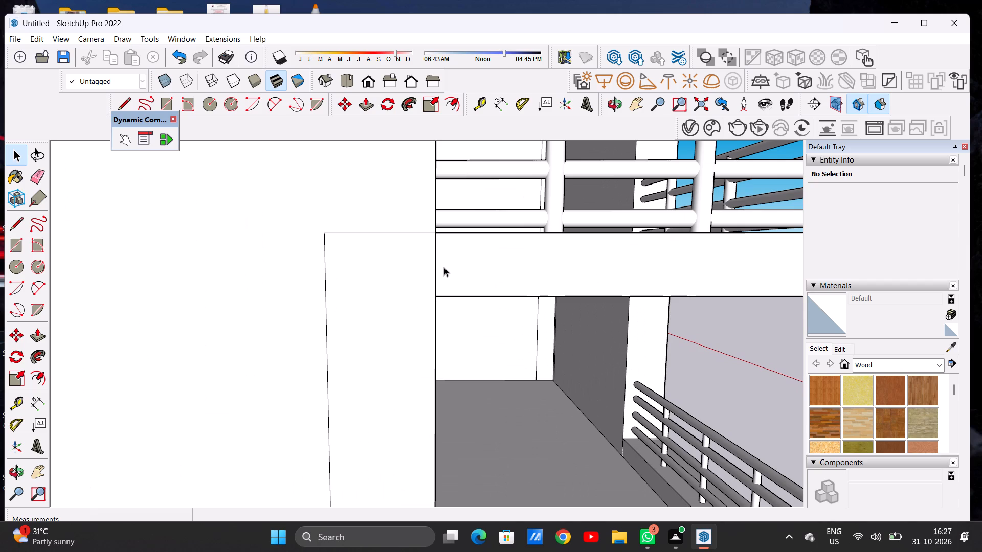
key("e")
left_click_drag(444, 267, 434, 271)
scroll(425, 252, "down", 2)
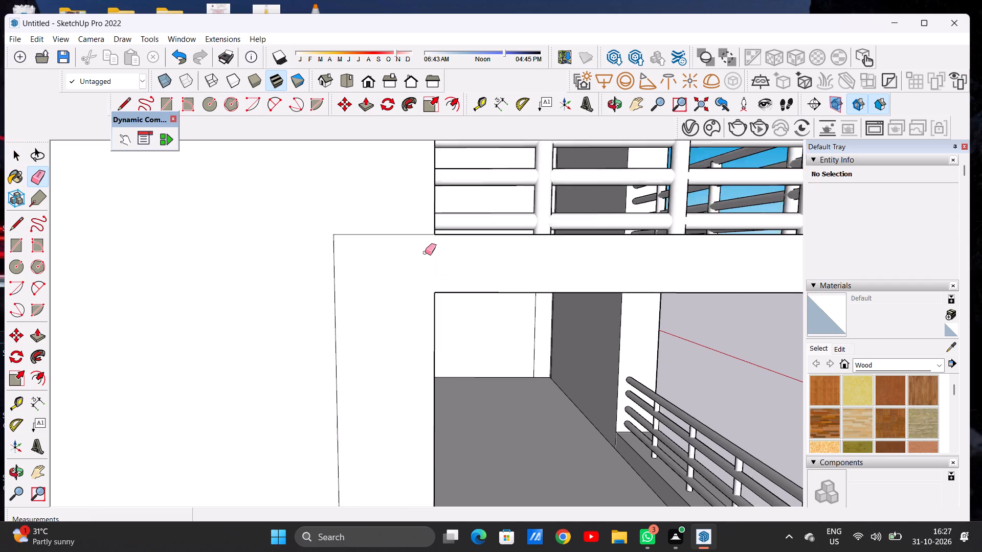
scroll(425, 252, "down", 14)
scroll(427, 394, "up", 7)
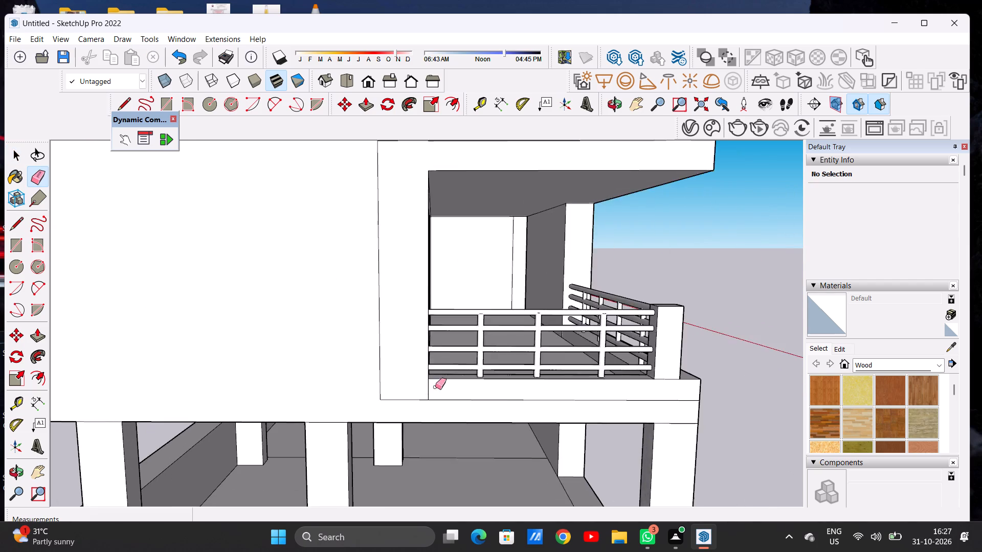
scroll(435, 387, "up", 3)
left_click_drag(417, 388, 437, 389)
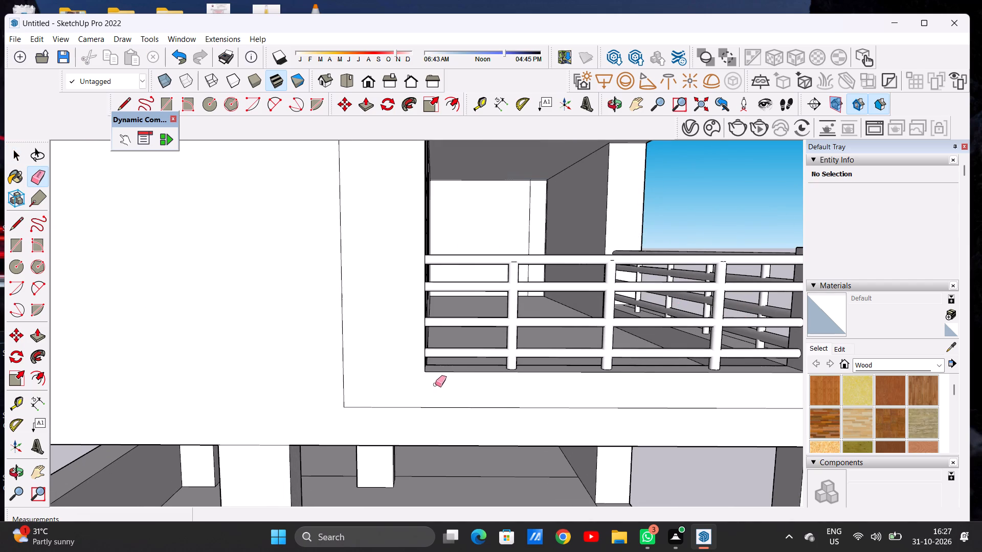
key("space")
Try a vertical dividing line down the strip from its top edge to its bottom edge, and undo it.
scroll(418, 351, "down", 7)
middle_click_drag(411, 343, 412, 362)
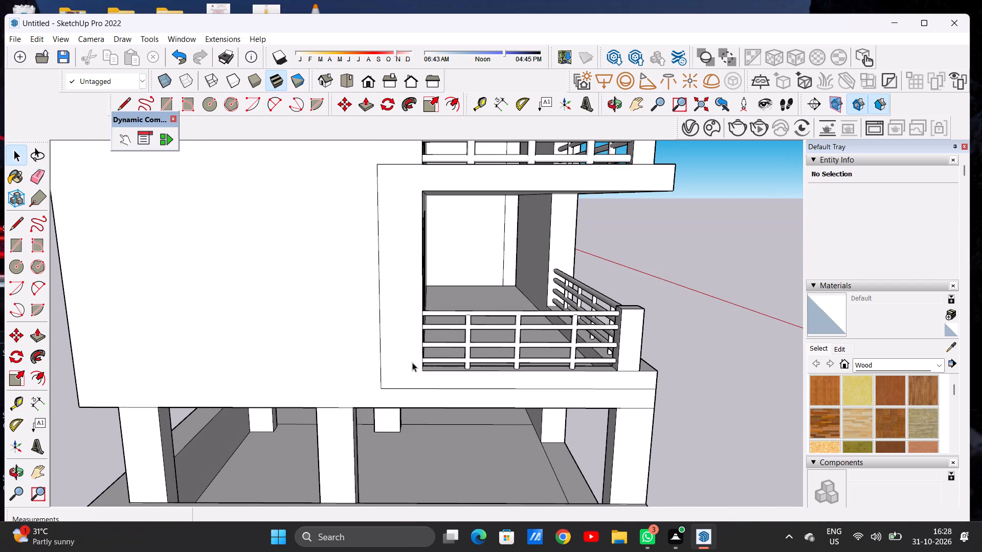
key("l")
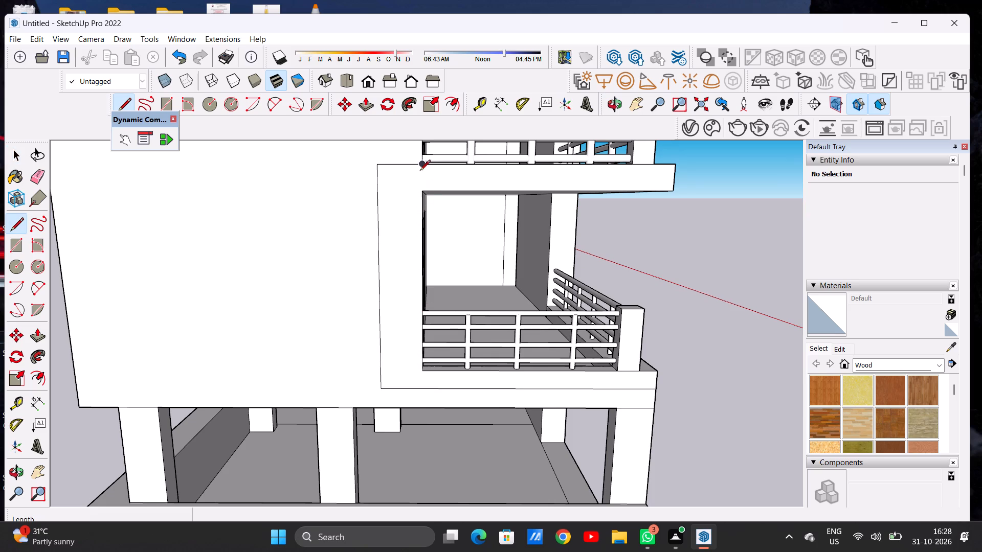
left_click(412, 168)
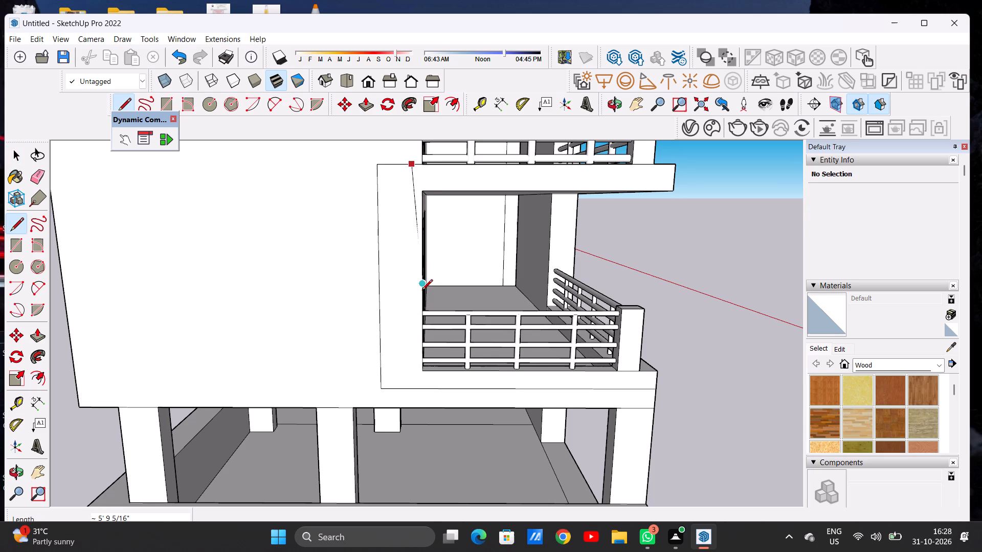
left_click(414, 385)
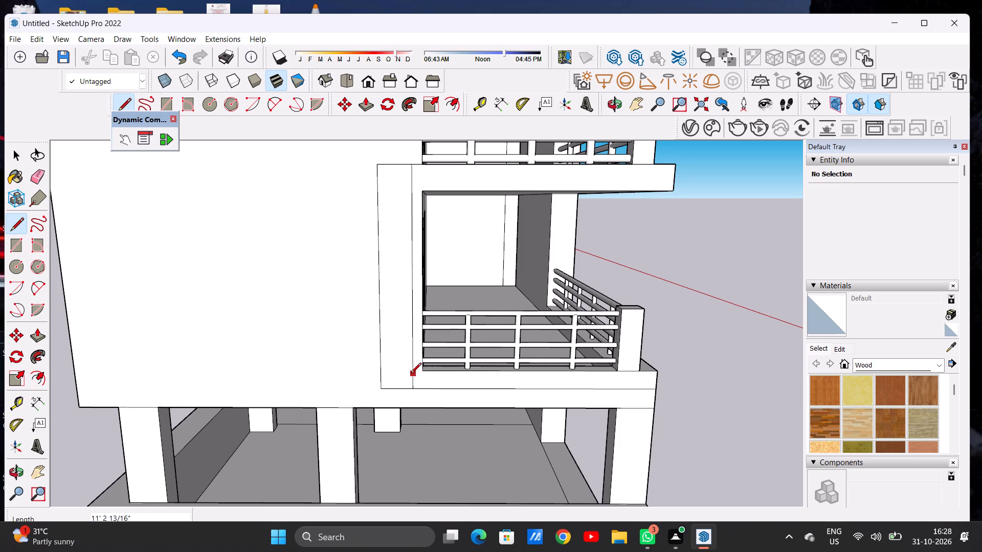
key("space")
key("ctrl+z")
Push/Pull the C-shaped frame face around the lower balcony outward by about 9 11/16".
scroll(409, 319, "down", 7)
middle_click_drag(480, 333, 378, 329)
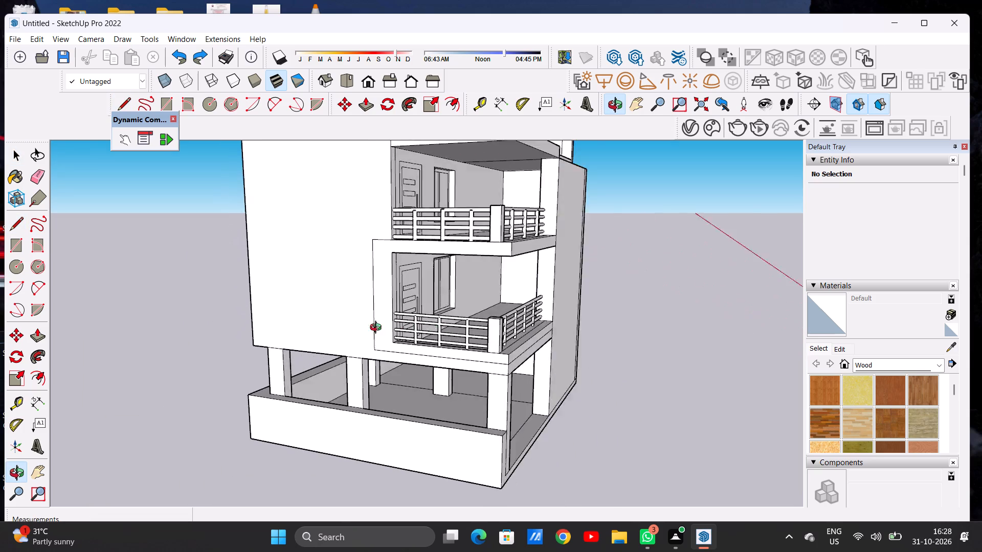
middle_click_drag(378, 329, 321, 343)
middle_click_drag(448, 362, 445, 362)
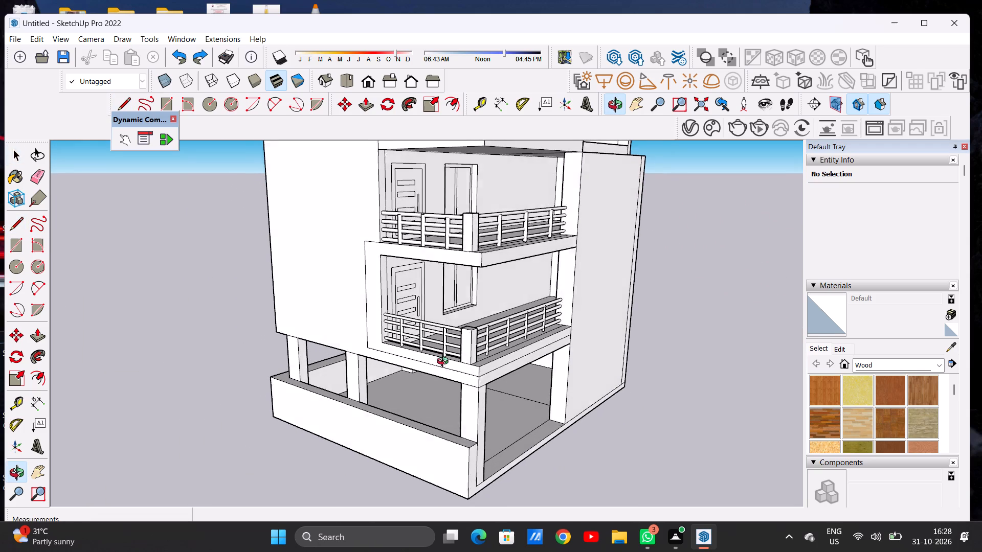
middle_click_drag(445, 362, 351, 359)
scroll(380, 322, "up", 4)
scroll(380, 322, "down", 1)
scroll(380, 322, "up", 4)
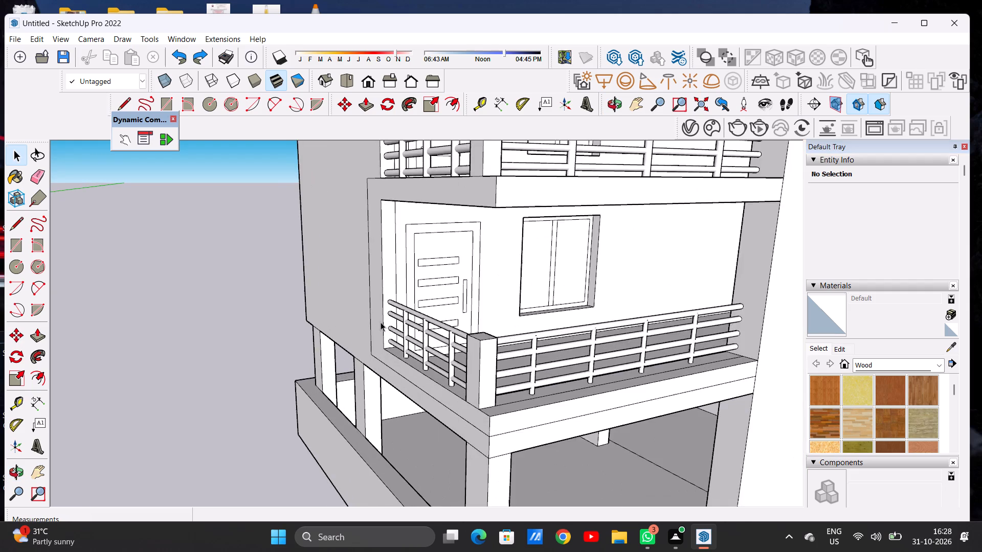
scroll(381, 322, "up", 3)
key("p")
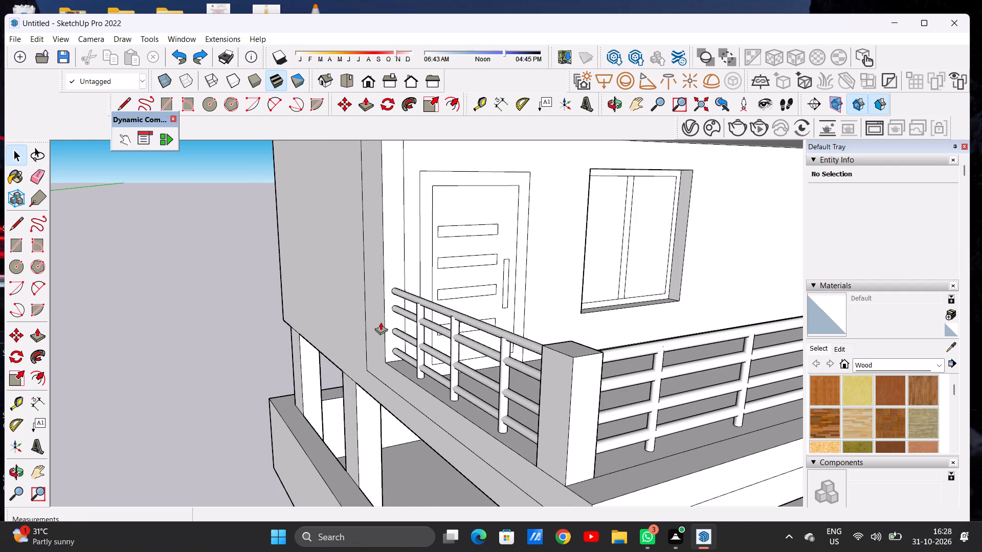
scroll(385, 324, "up", 3)
scroll(385, 325, "down", 1)
scroll(385, 325, "up", 1)
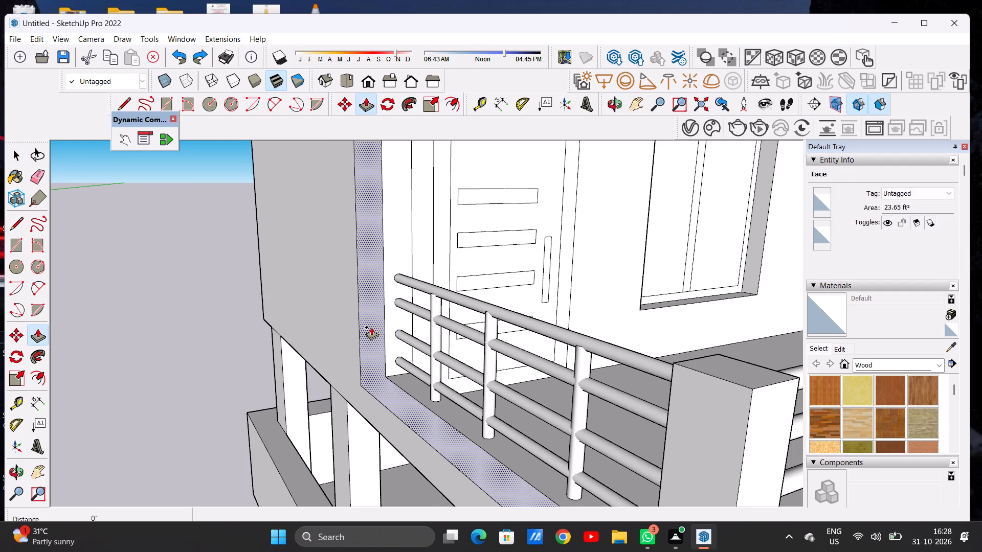
left_click(371, 327)
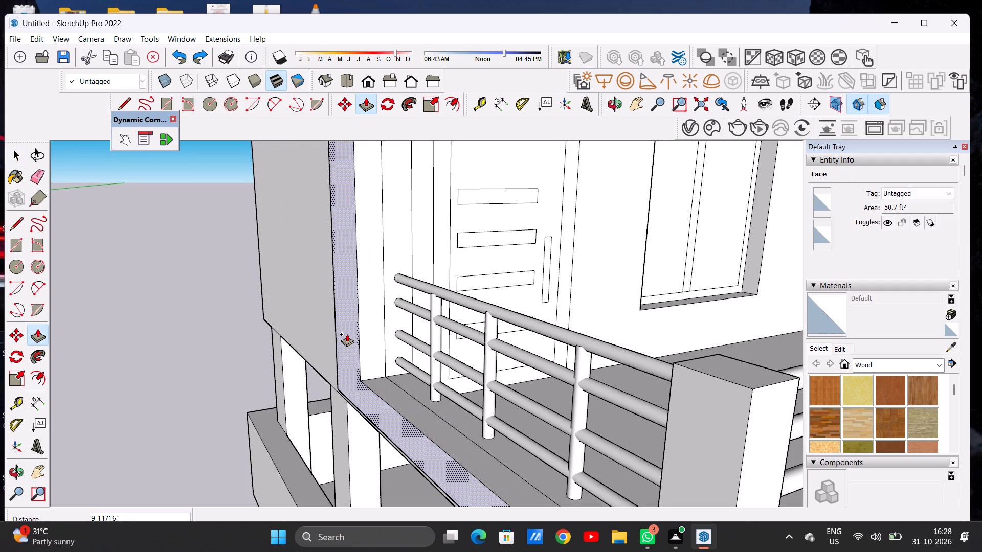
left_click(347, 334)
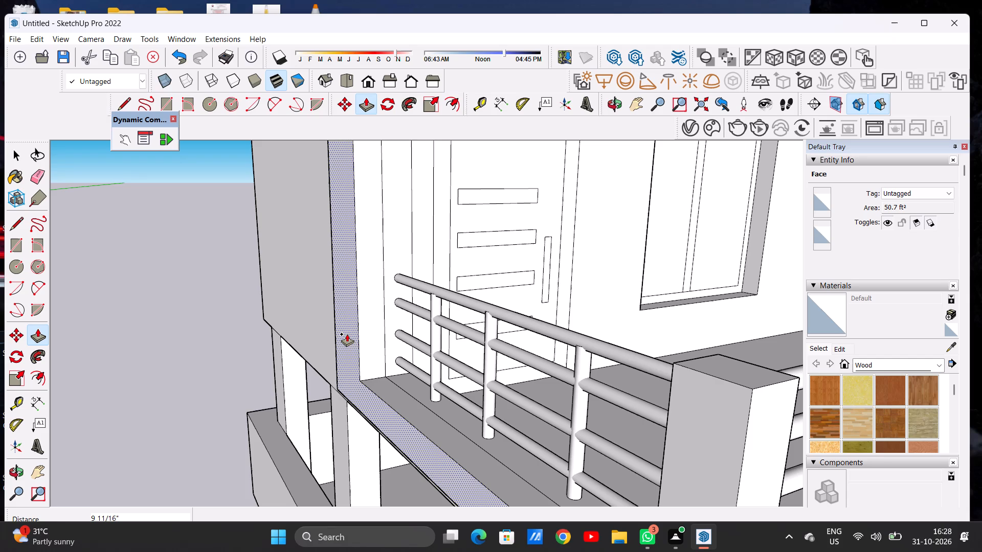
key("space")
Examine the projecting balcony frame and both balcony sides from several distances and angles.
scroll(400, 339, "down", 9)
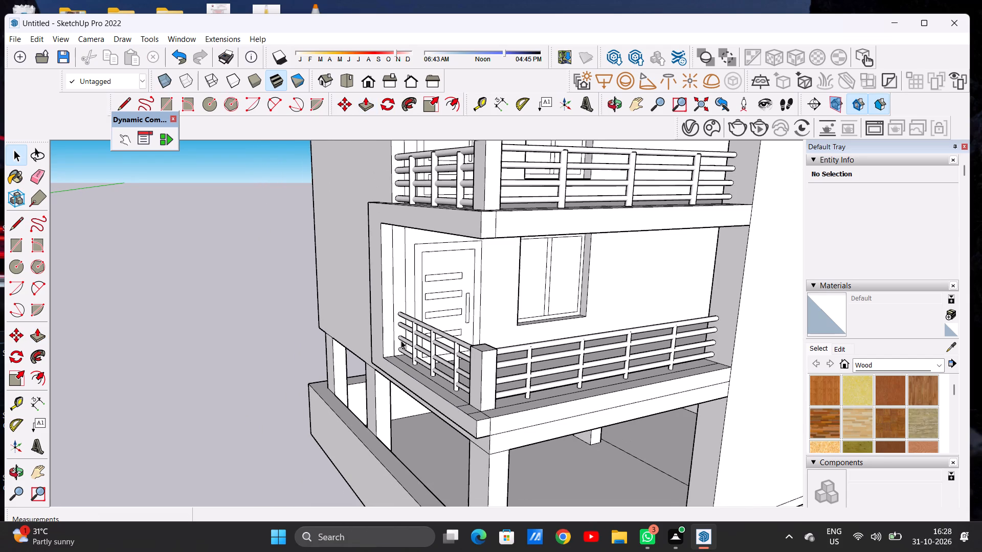
scroll(401, 340, "down", 6)
middle_click_drag(454, 340, 329, 309)
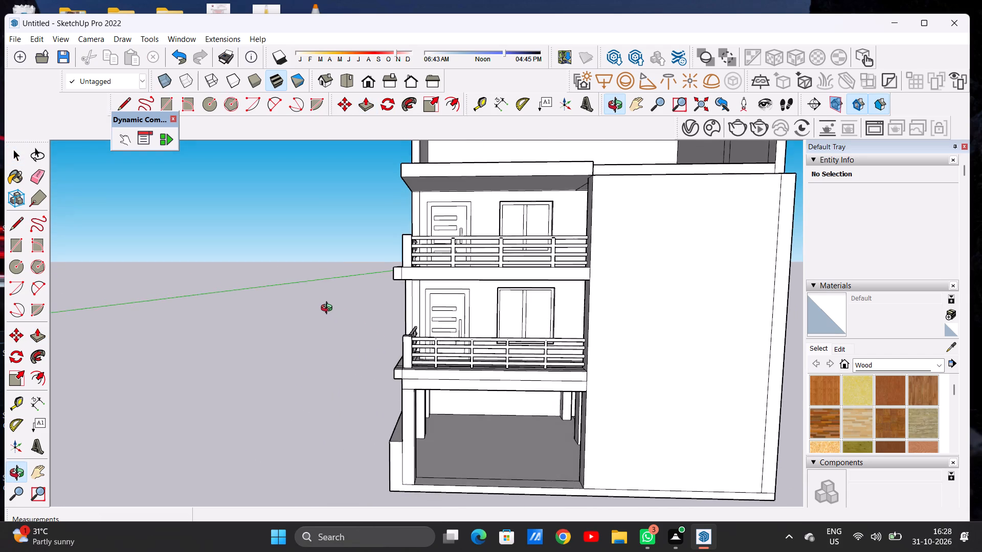
middle_click_drag(329, 309, 328, 309)
scroll(418, 364, "up", 3)
scroll(418, 364, "down", 1)
scroll(418, 364, "up", 2)
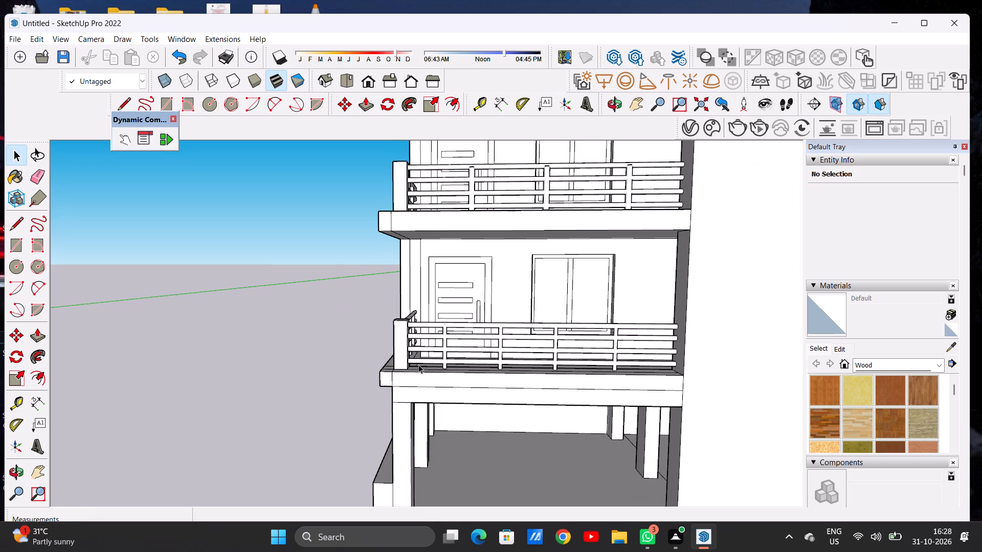
scroll(418, 364, "down", 2)
scroll(418, 364, "up", 1)
scroll(418, 364, "down", 3)
middle_click_drag(403, 365, 484, 362)
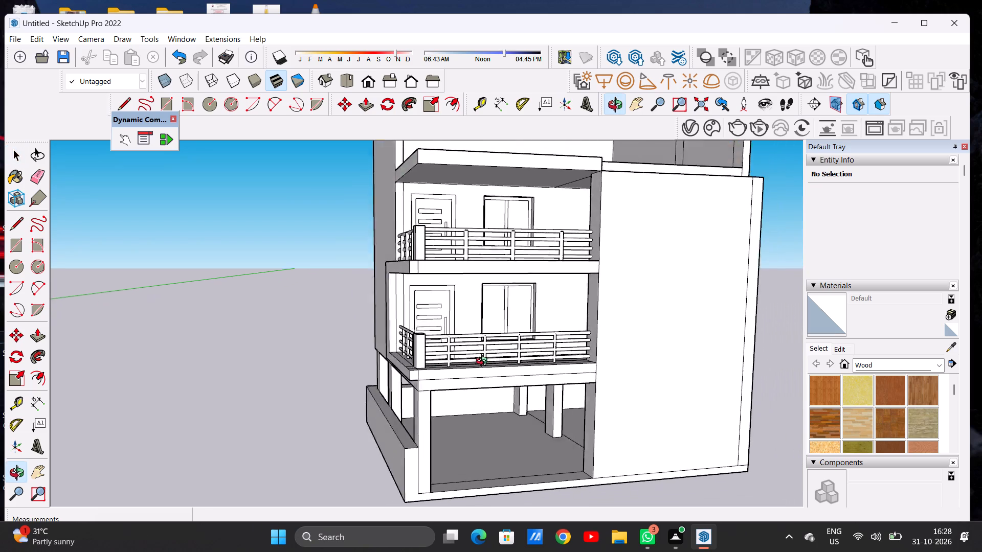
middle_click_drag(484, 362, 556, 351)
middle_click_drag(435, 348, 447, 359)
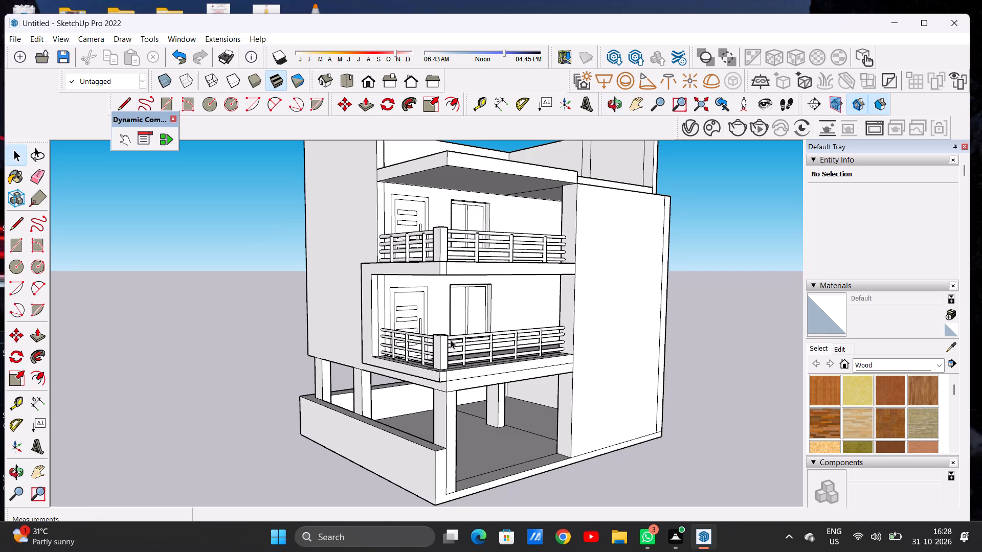
scroll(431, 348, "down", 5)
middle_click_drag(433, 350, 474, 339)
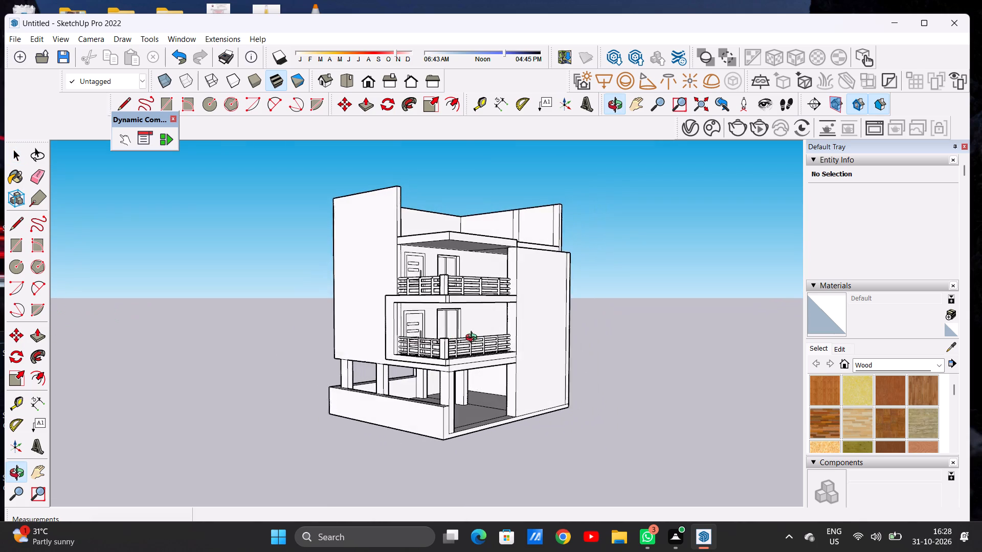
middle_click_drag(474, 339, 297, 336)
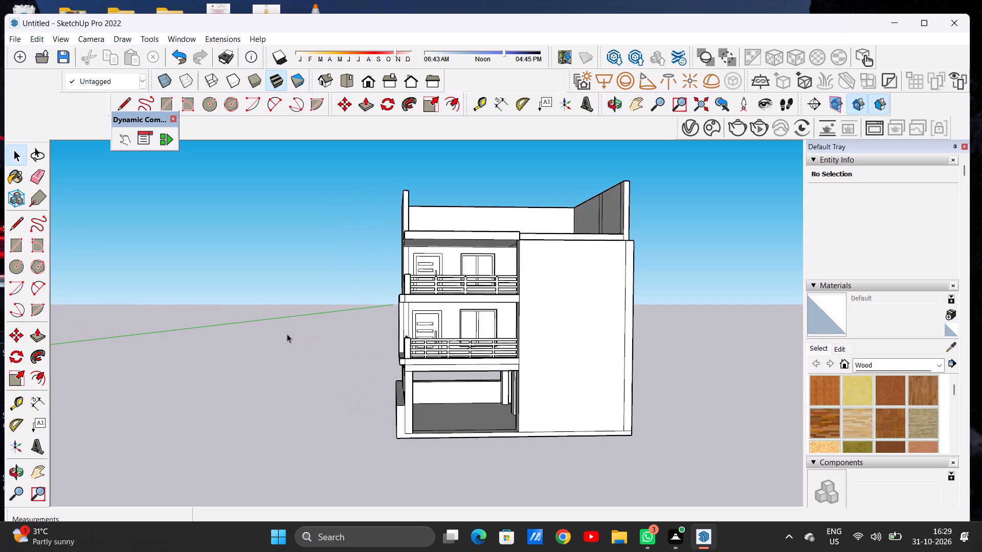
scroll(285, 333, "down", 1)
middle_click_drag(365, 335, 354, 329)
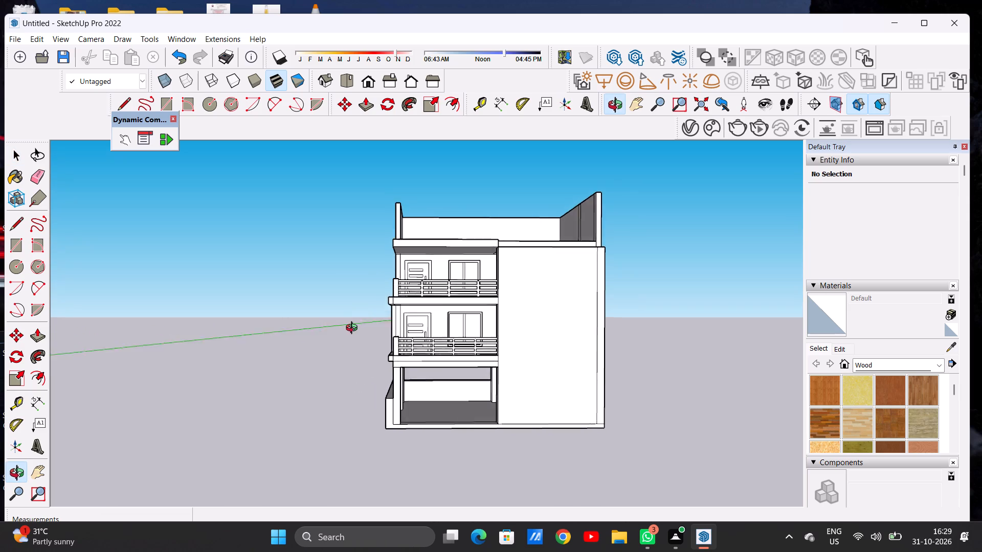
middle_click_drag(354, 329, 352, 336)
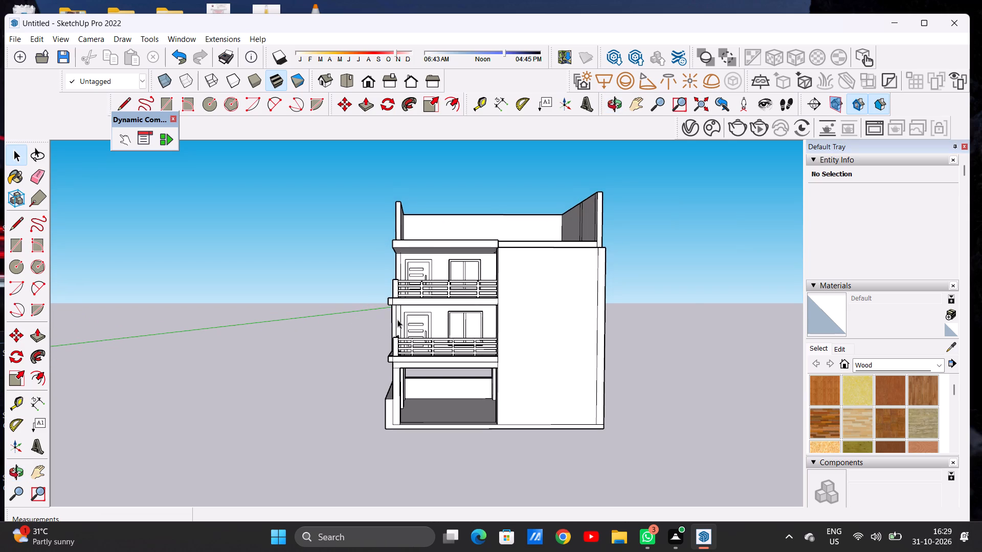
Erase the leftover vertical edge on the wall beside the lower balcony's door.
scroll(398, 319, "up", 12)
scroll(401, 318, "down", 1)
scroll(401, 318, "up", 4)
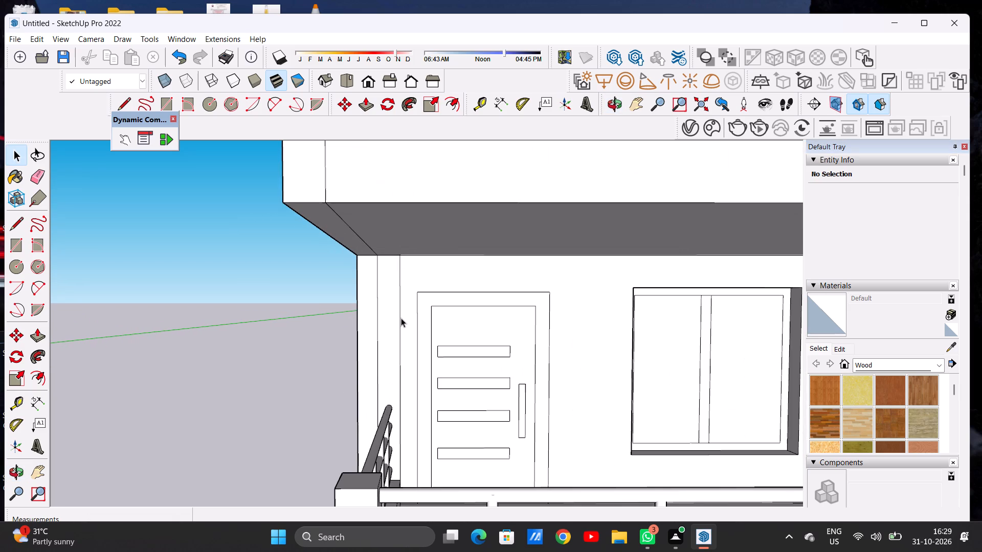
key("e")
left_click_drag(404, 316, 398, 324)
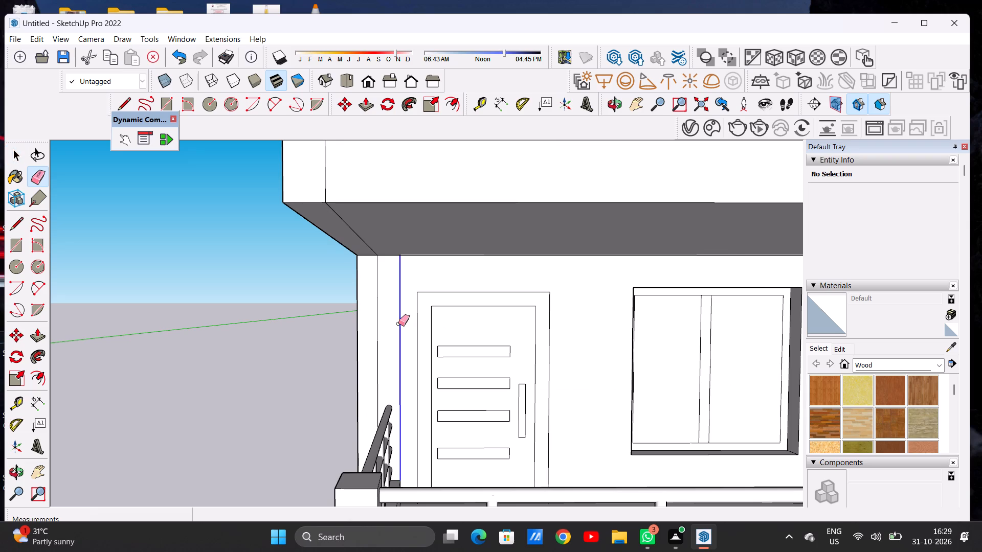
key("space")
Erase the short vertical edge between the projecting frame's end and the lower balcony slab's side face.
scroll(414, 338, "down", 12)
middle_click_drag(417, 320, 416, 363)
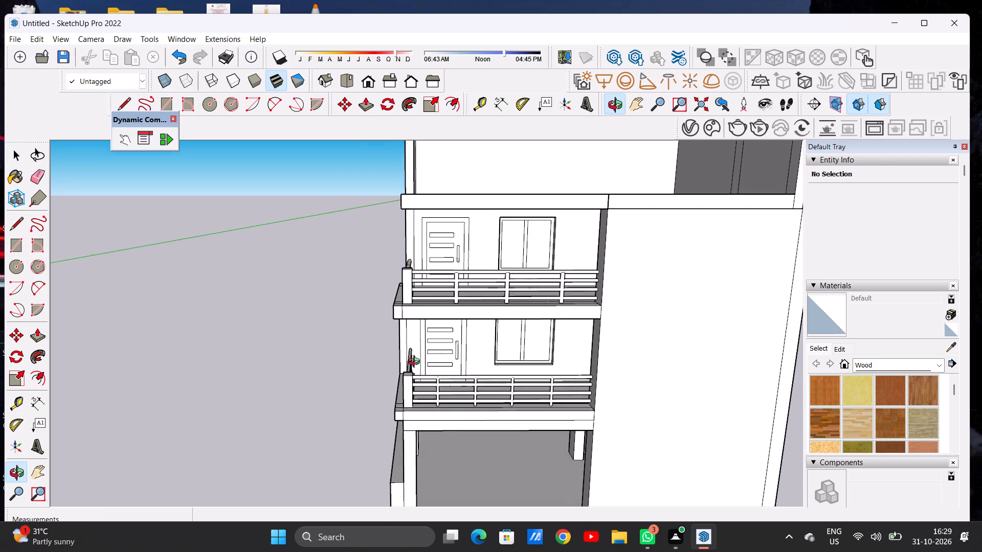
middle_click_drag(416, 363, 417, 346)
scroll(393, 317, "down", 5)
scroll(419, 373, "up", 1)
scroll(419, 373, "down", 1)
scroll(419, 373, "up", 3)
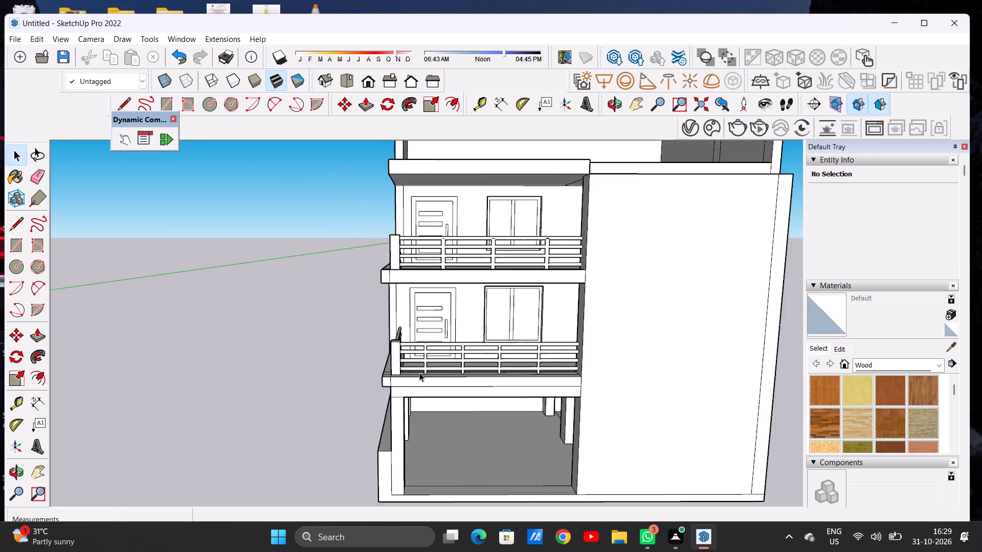
scroll(419, 373, "up", 2)
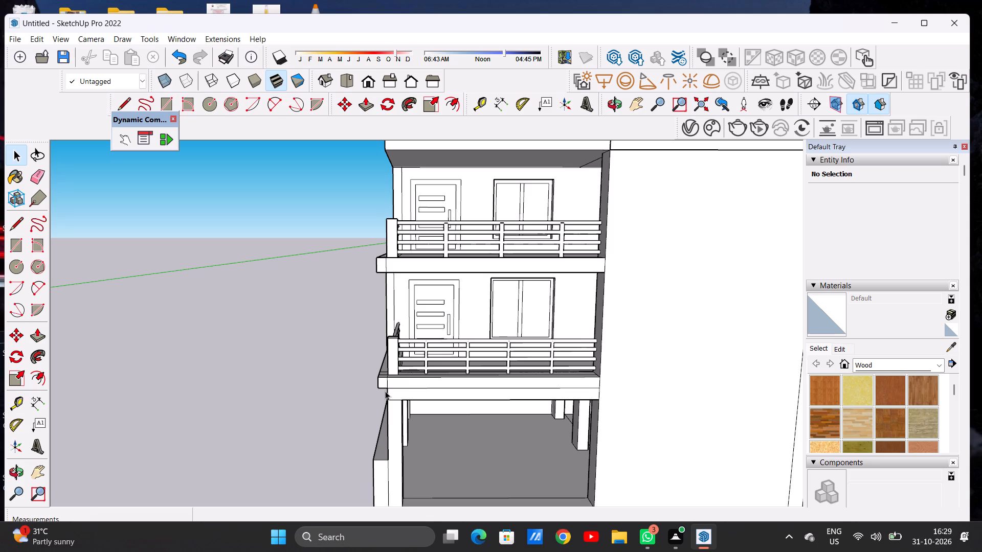
scroll(387, 387, "up", 20)
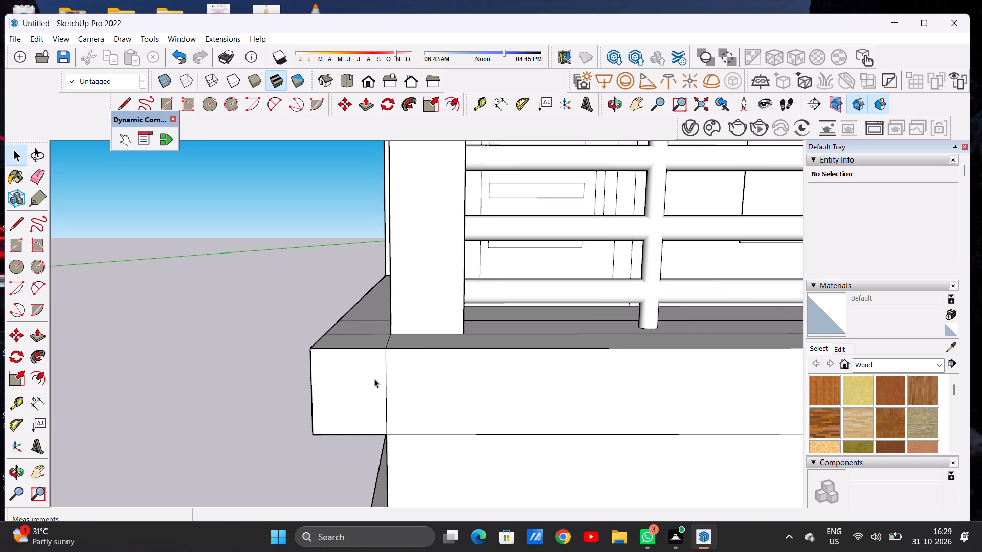
key("e")
left_click_drag(391, 376, 383, 381)
scroll(400, 384, "down", 2)
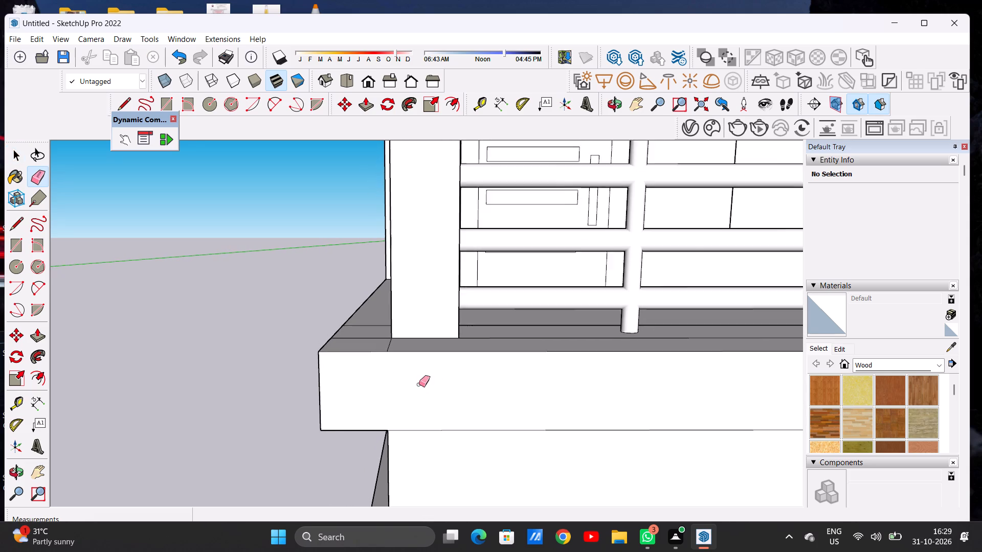
scroll(419, 384, "down", 18)
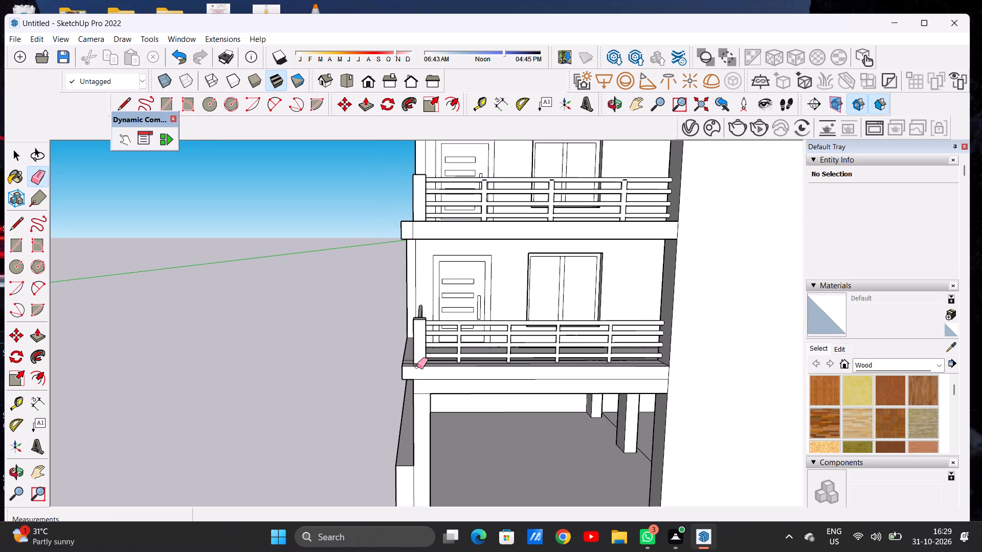
scroll(391, 367, "down", 5)
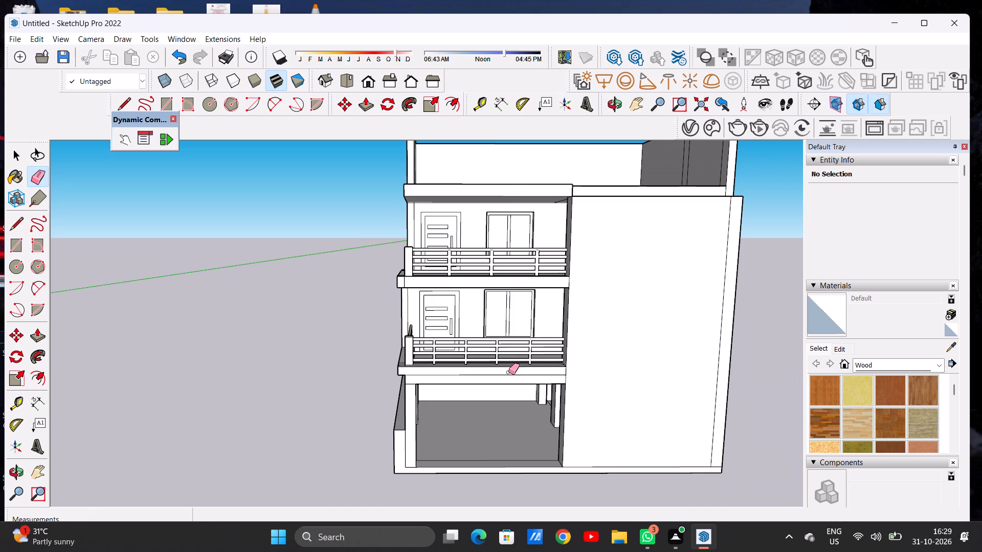
middle_click_drag(502, 371, 493, 357)
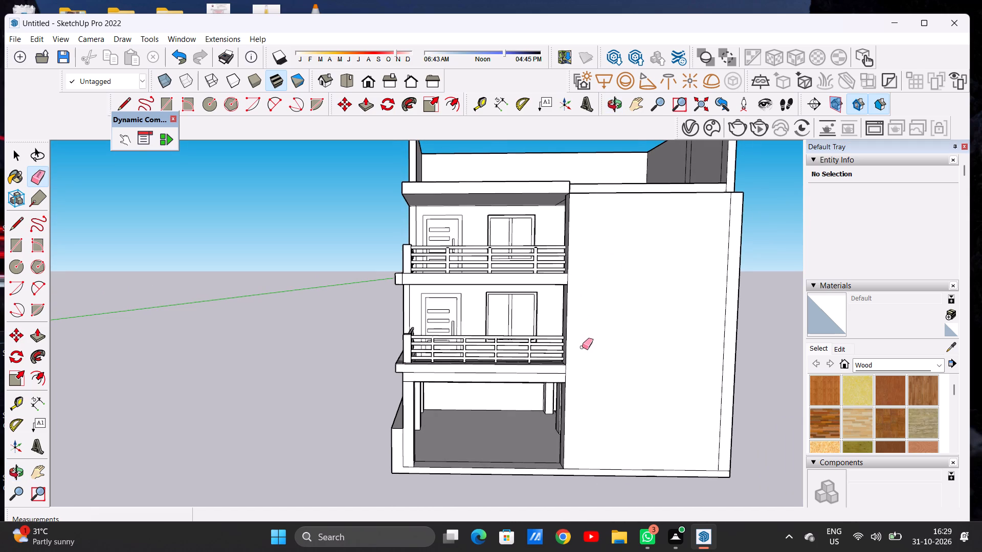
key("space")
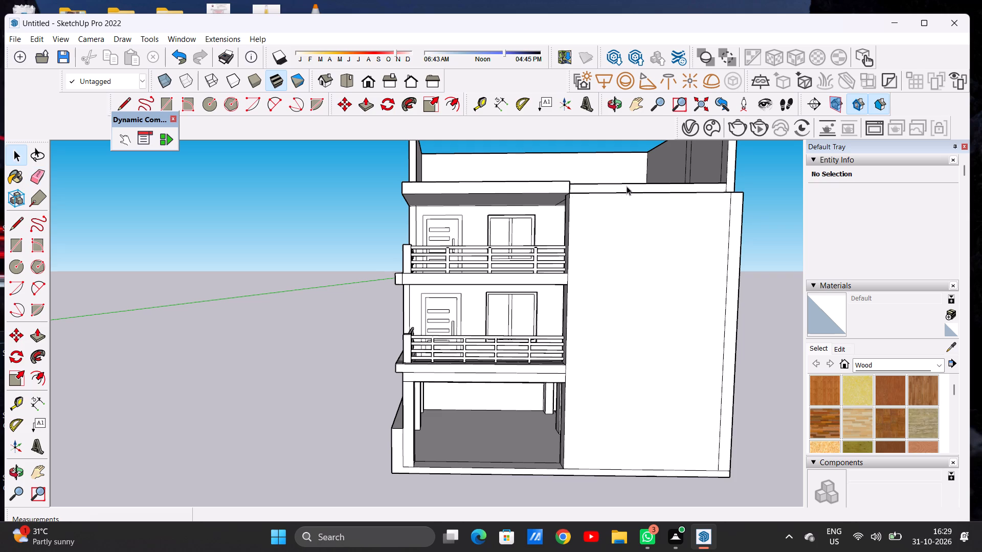
Push/Pull the top face of the tall blank side wall up about 1' 3 7/16", level with the roof slab's top.
middle_click_drag(623, 244, 631, 298)
scroll(511, 274, "down", 12)
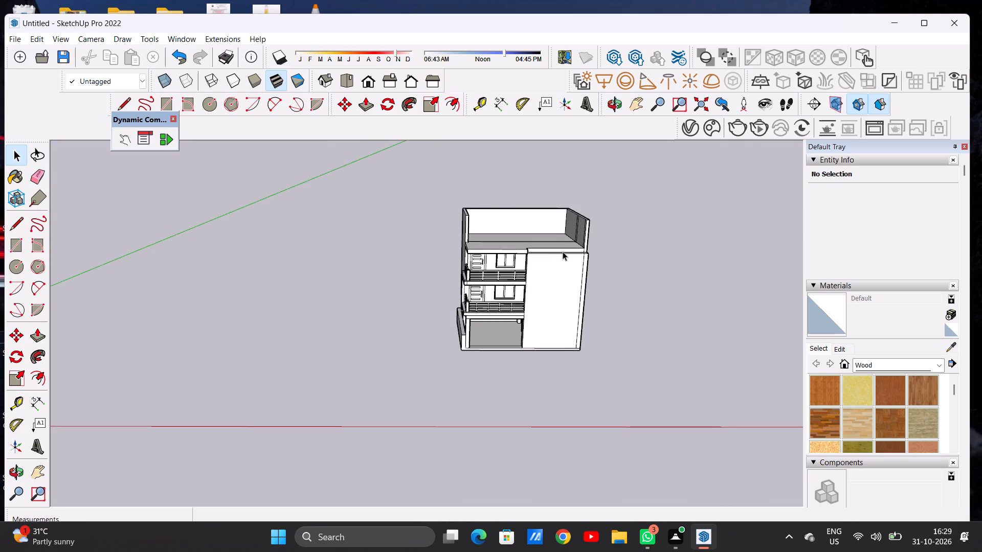
scroll(570, 250, "up", 1)
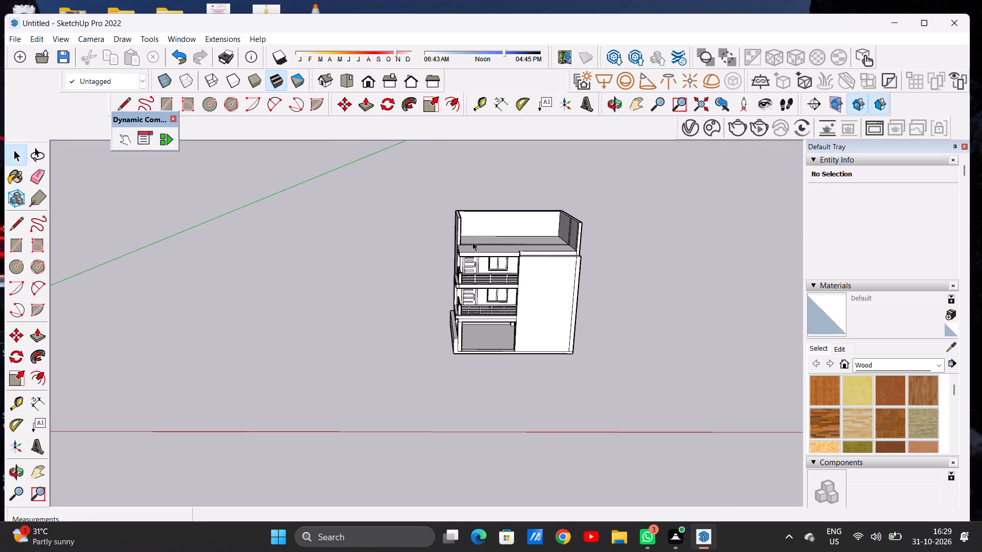
scroll(519, 284, "down", 4)
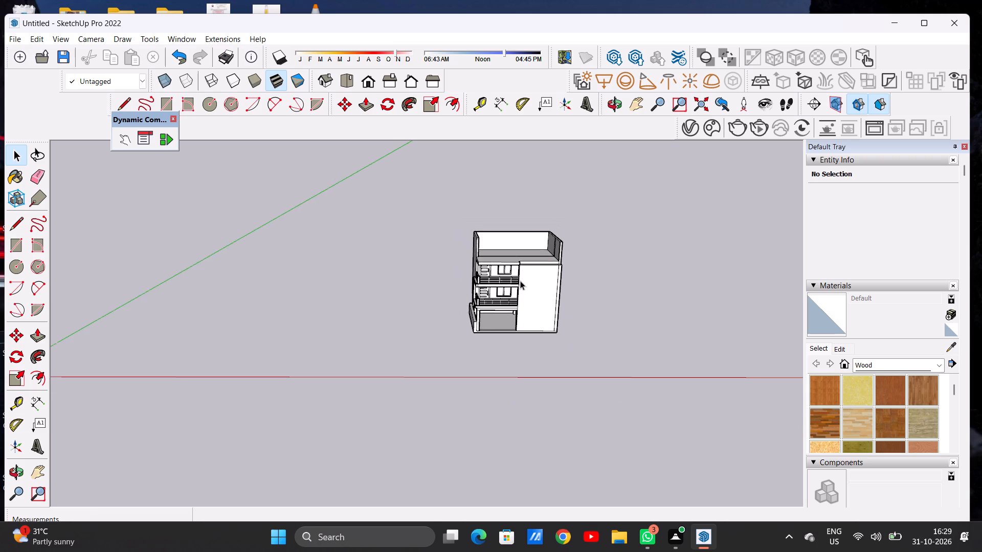
scroll(520, 281, "down", 1)
middle_click_drag(542, 270, 530, 288)
scroll(529, 272, "up", 1)
scroll(529, 272, "down", 1)
scroll(529, 272, "up", 16)
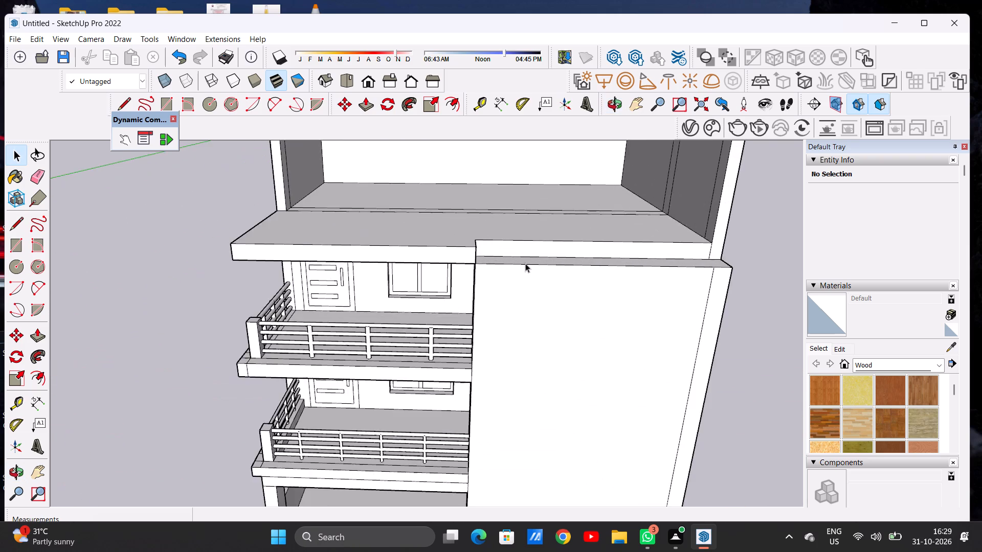
scroll(525, 263, "up", 6)
key("p")
middle_click_drag(493, 264, 489, 307)
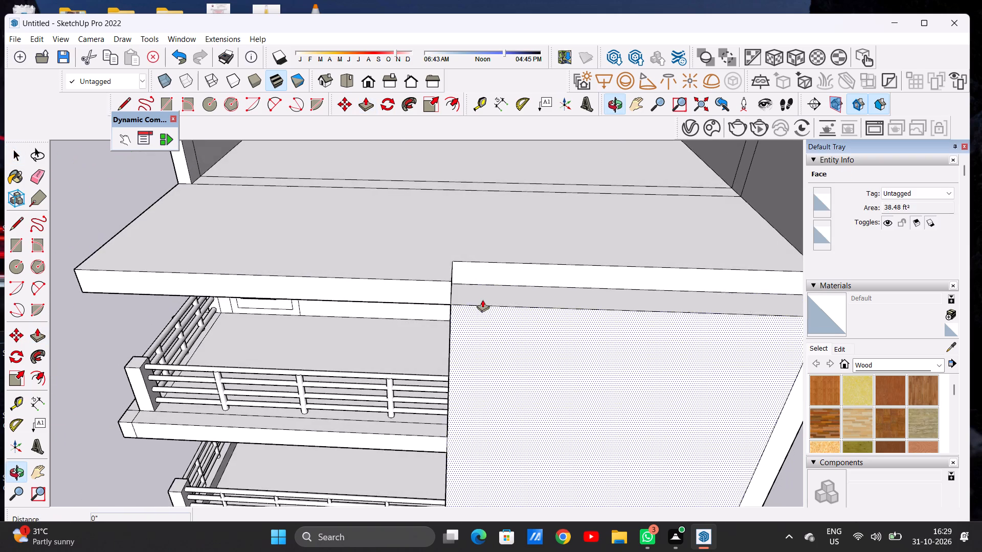
scroll(475, 296, "up", 5)
left_click(475, 296)
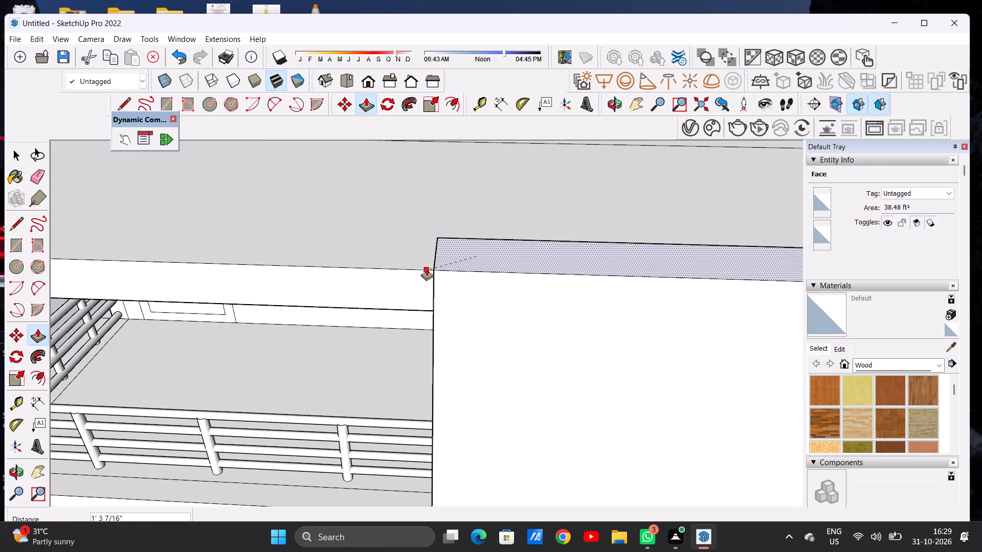
left_click(427, 268)
key("space")
Examine the raised side wall, the roof slab and the whole balcony side from several distances and angles.
scroll(425, 275, "down", 7)
scroll(472, 316, "down", 4)
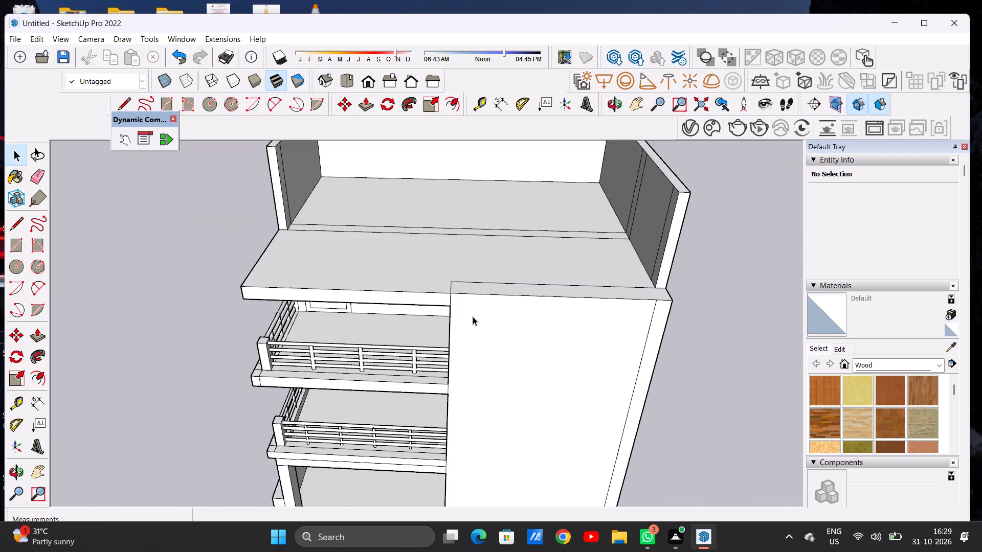
scroll(473, 316, "down", 10)
scroll(488, 297, "up", 1)
middle_click_drag(512, 335, 505, 282)
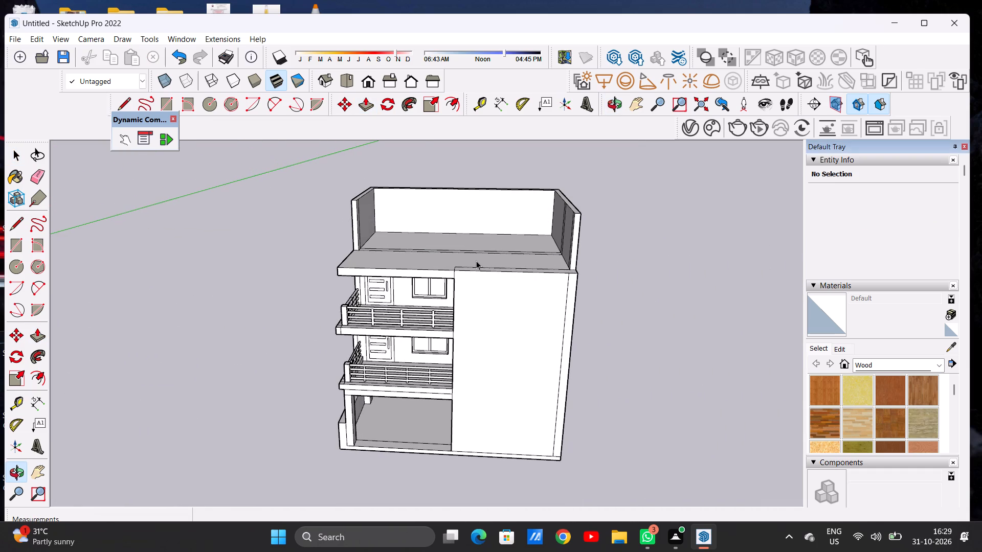
scroll(476, 312, "down", 14)
middle_click_drag(484, 337, 480, 301)
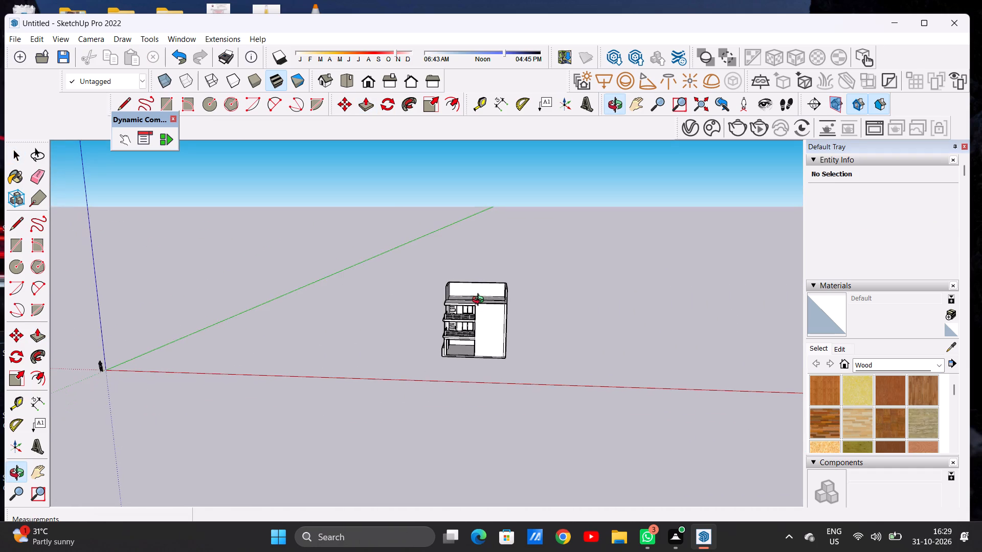
middle_click_drag(480, 301, 477, 298)
scroll(484, 322, "up", 14)
scroll(487, 311, "down", 4)
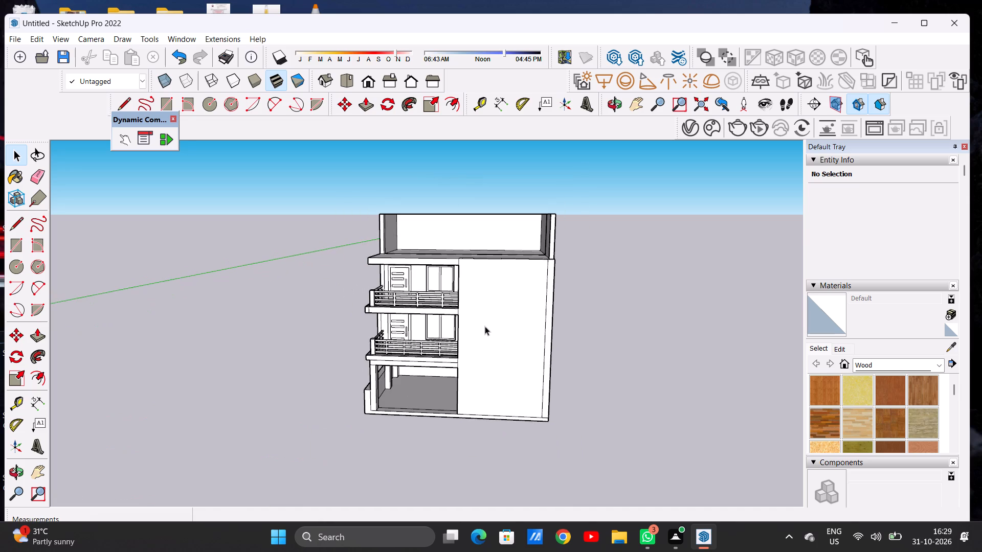
middle_click_drag(484, 321, 500, 306)
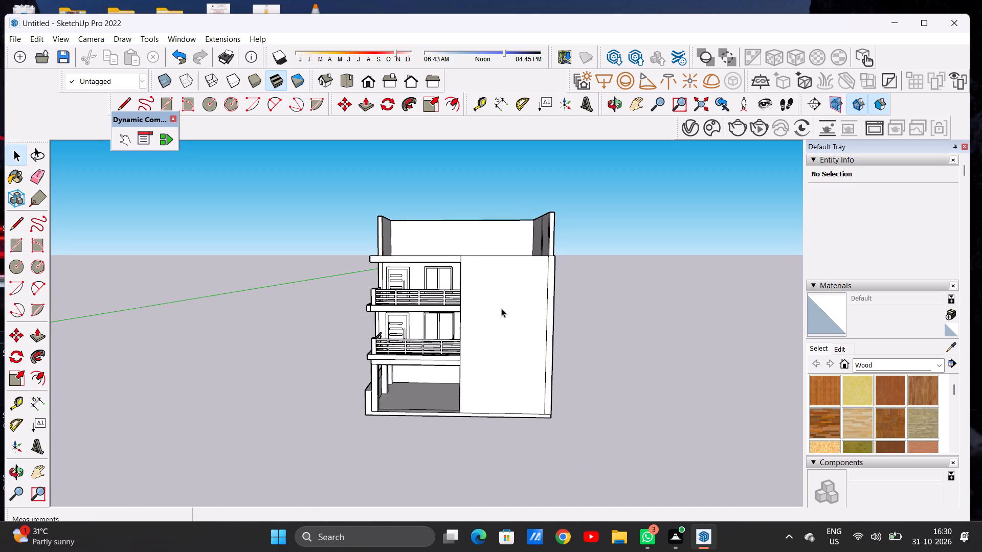
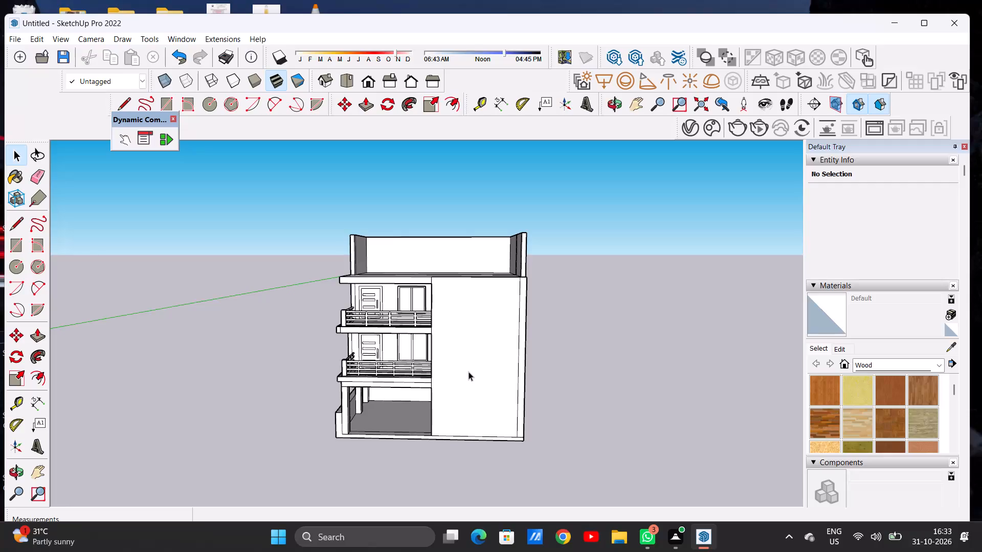
Examine the balcony side, roof slab and tall blank side wall from several distances and angles.
scroll(468, 372, "down", 9)
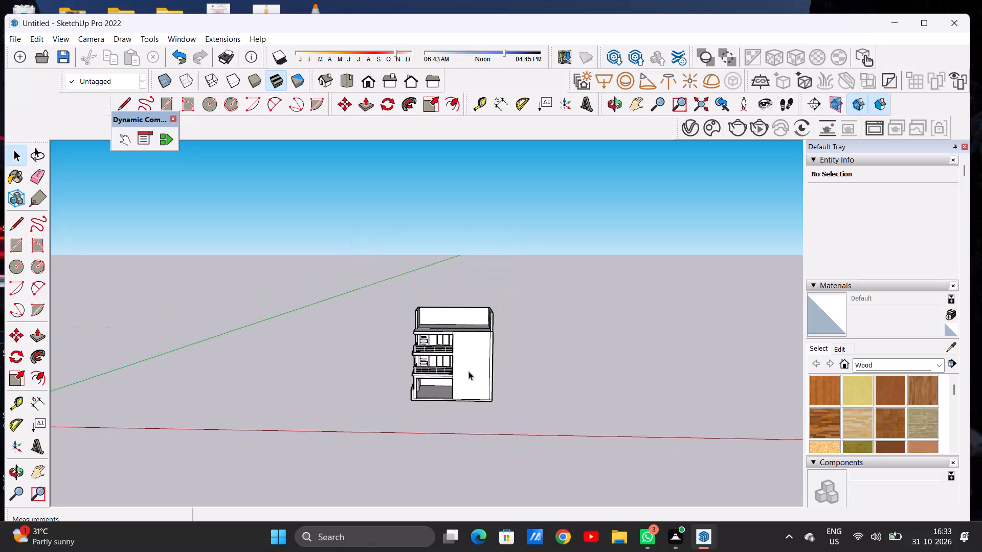
scroll(455, 348, "up", 13)
middle_click_drag(454, 296, 466, 362)
scroll(466, 362, "up", 1)
scroll(426, 302, "down", 8)
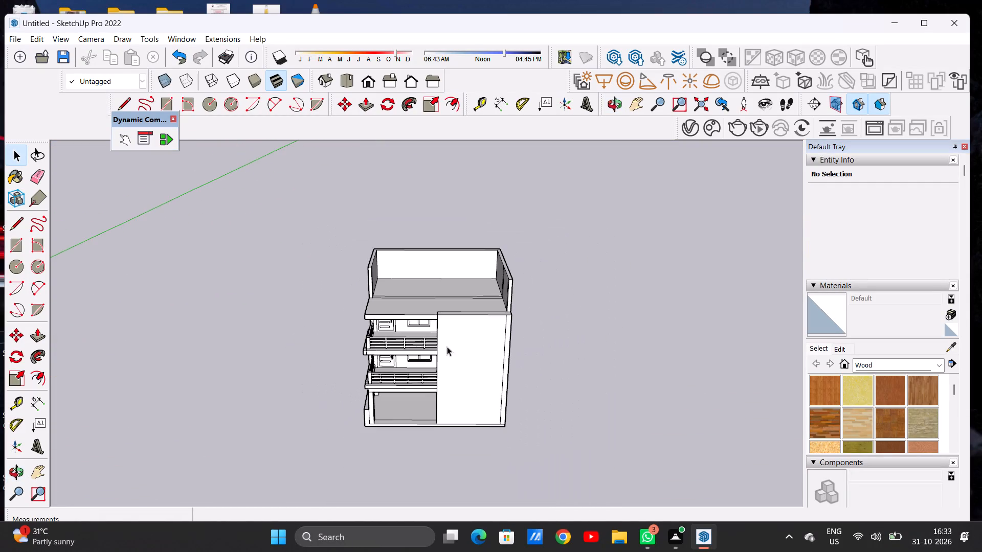
middle_click_drag(450, 366, 451, 300)
scroll(447, 313, "up", 11)
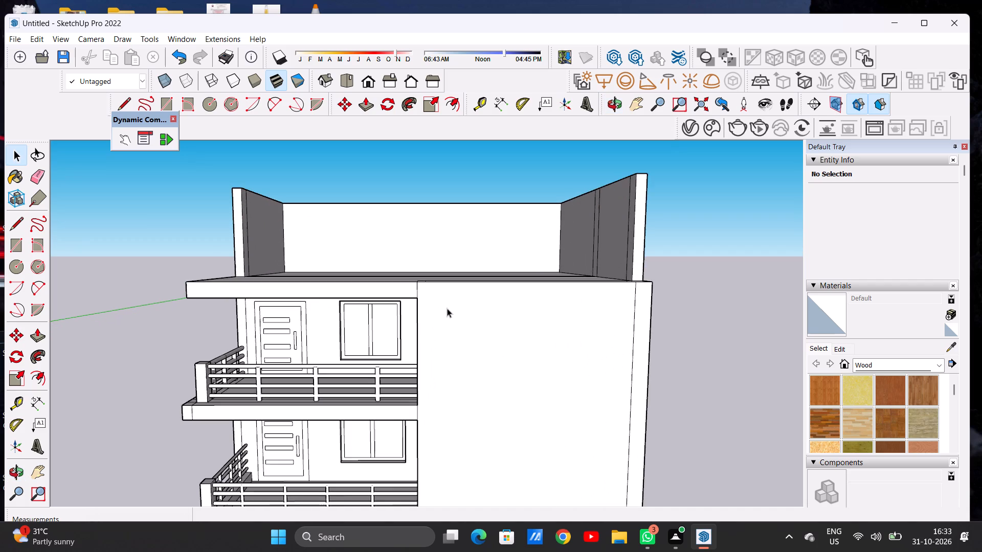
scroll(427, 322, "down", 2)
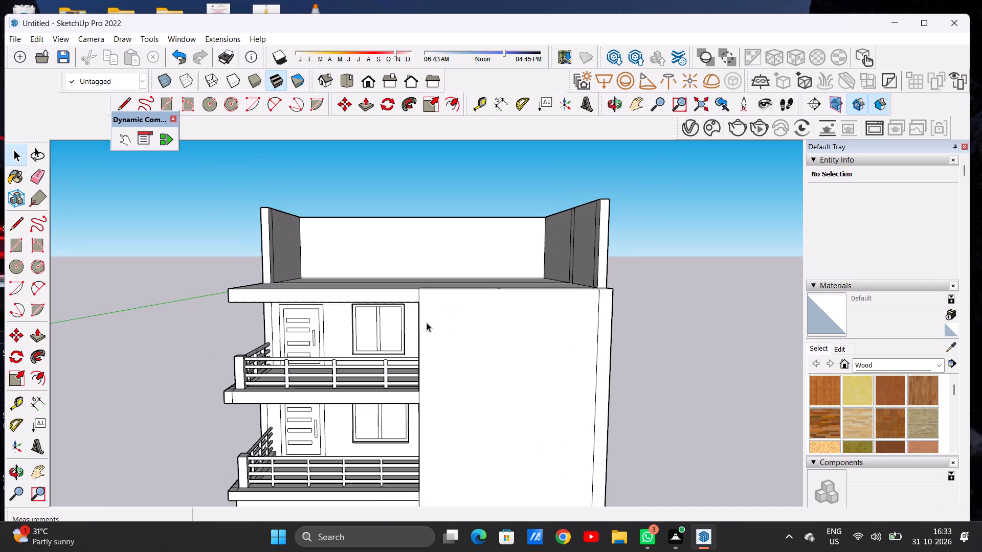
middle_click_drag(447, 344, 446, 334)
scroll(434, 315, "down", 2)
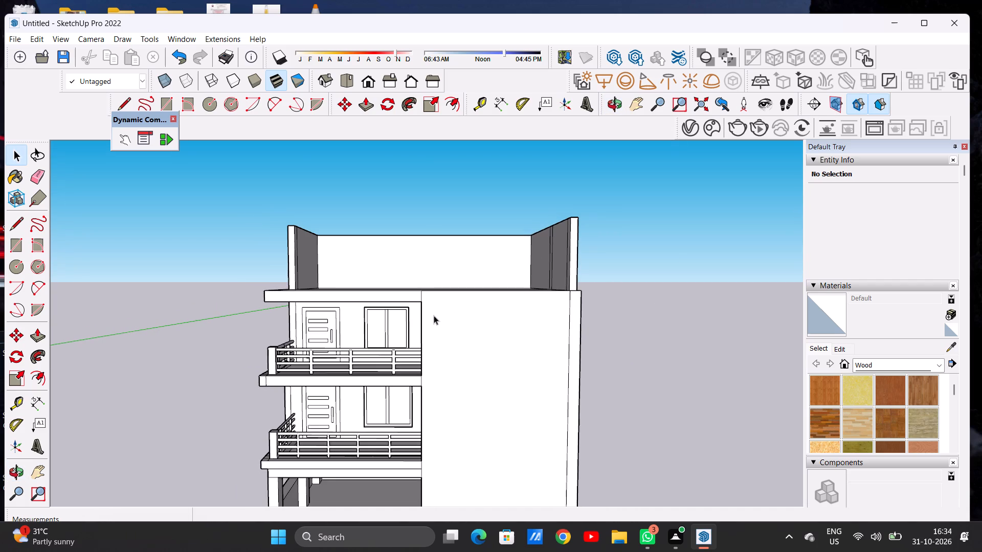
Draw a horizontal line about 8' 5" long across the blank wall from the roof slab's lower corner.
key("l")
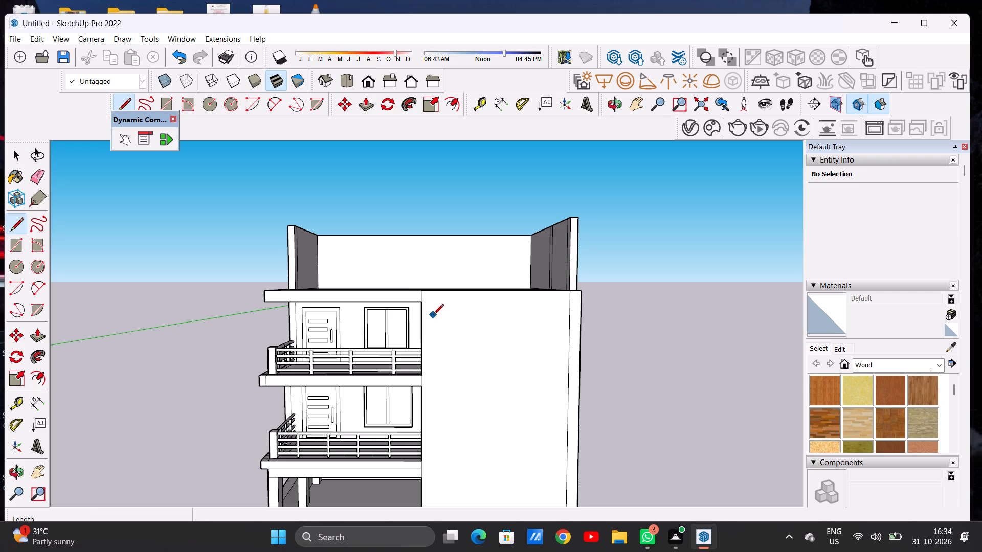
scroll(465, 323, "up", 4)
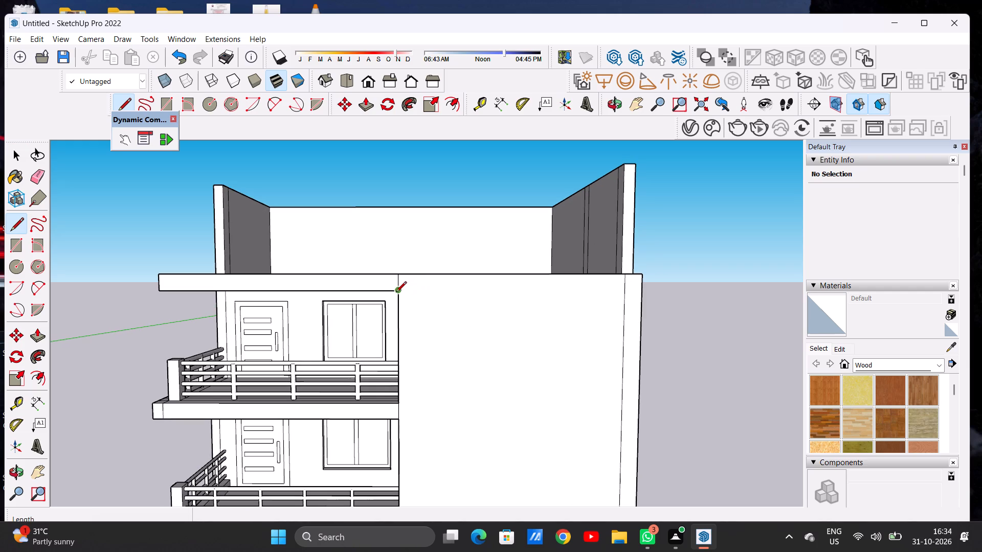
left_click(396, 293)
scroll(477, 294, "down", 6)
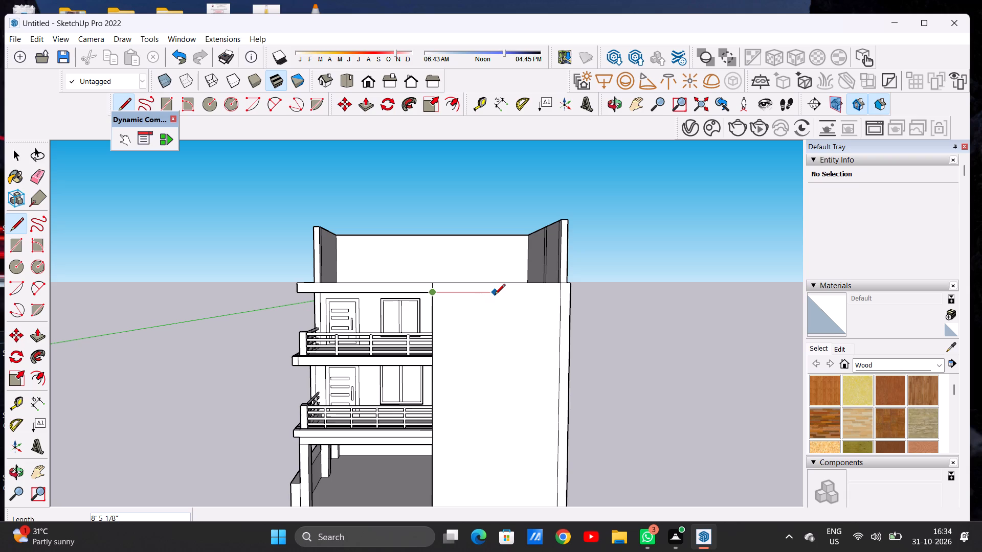
left_click(495, 295)
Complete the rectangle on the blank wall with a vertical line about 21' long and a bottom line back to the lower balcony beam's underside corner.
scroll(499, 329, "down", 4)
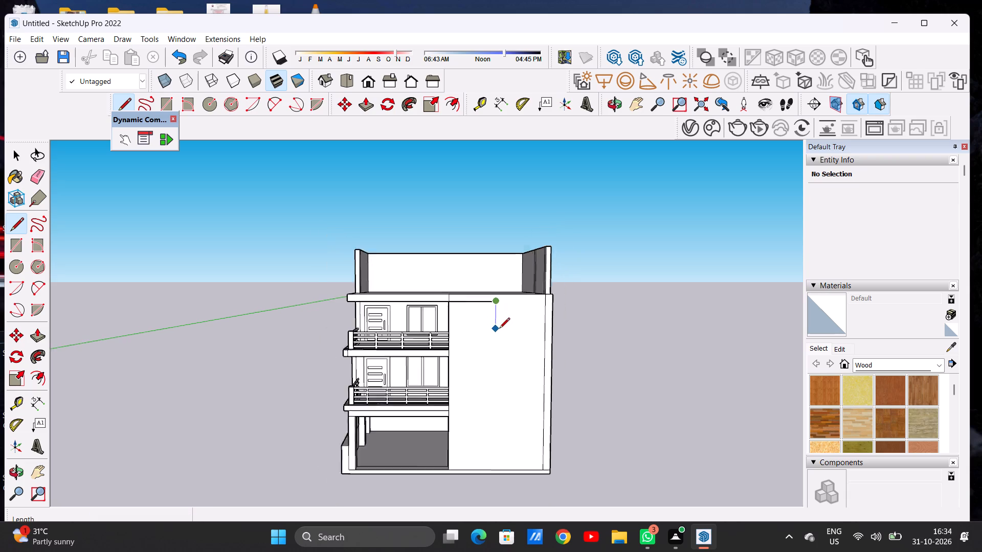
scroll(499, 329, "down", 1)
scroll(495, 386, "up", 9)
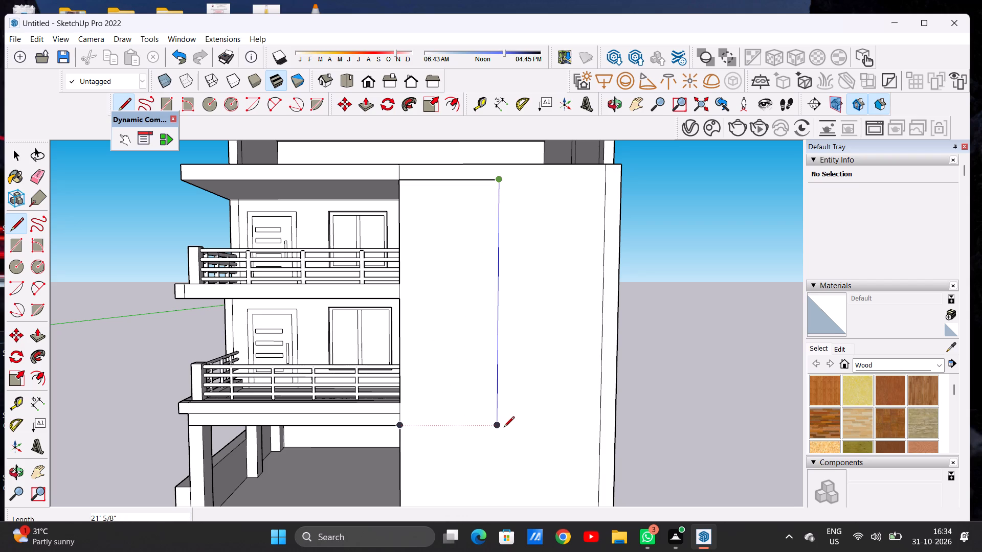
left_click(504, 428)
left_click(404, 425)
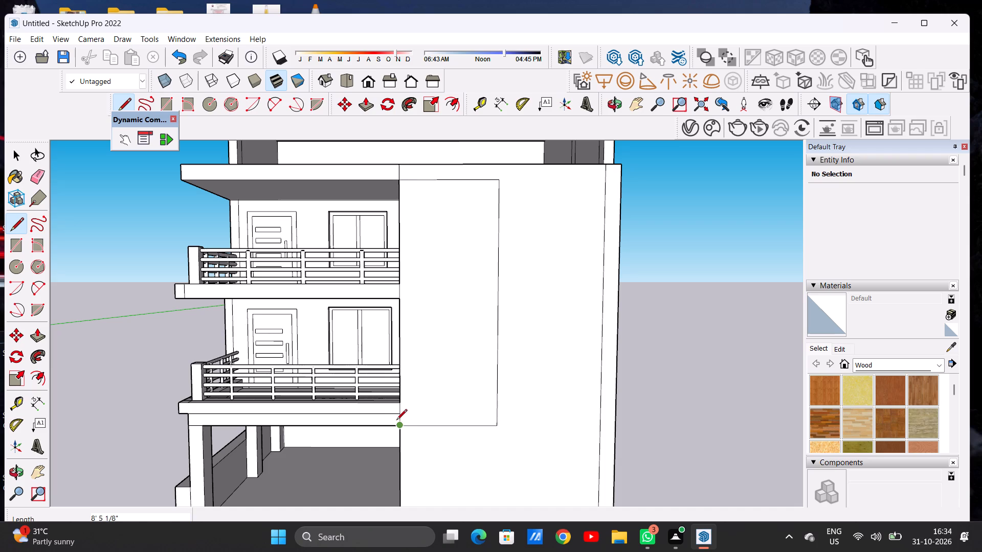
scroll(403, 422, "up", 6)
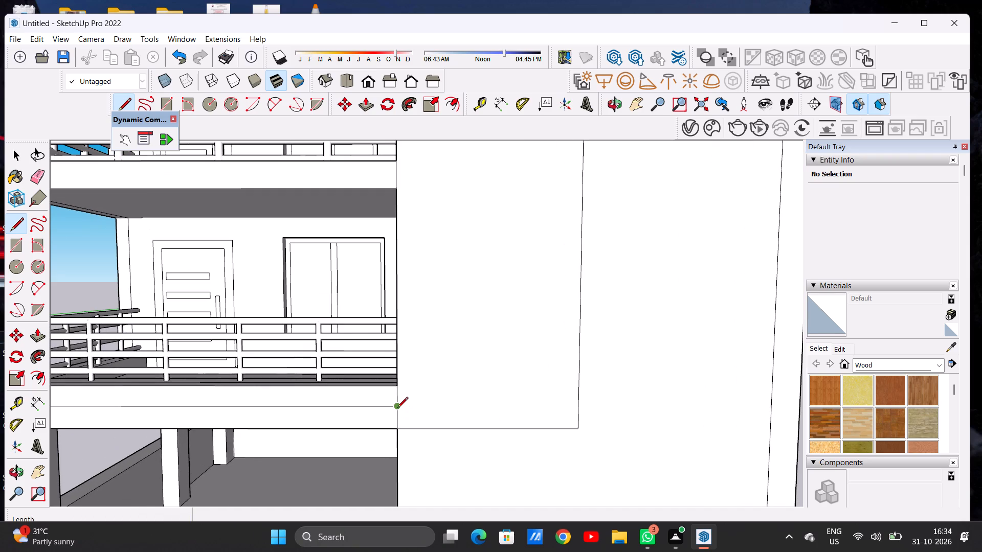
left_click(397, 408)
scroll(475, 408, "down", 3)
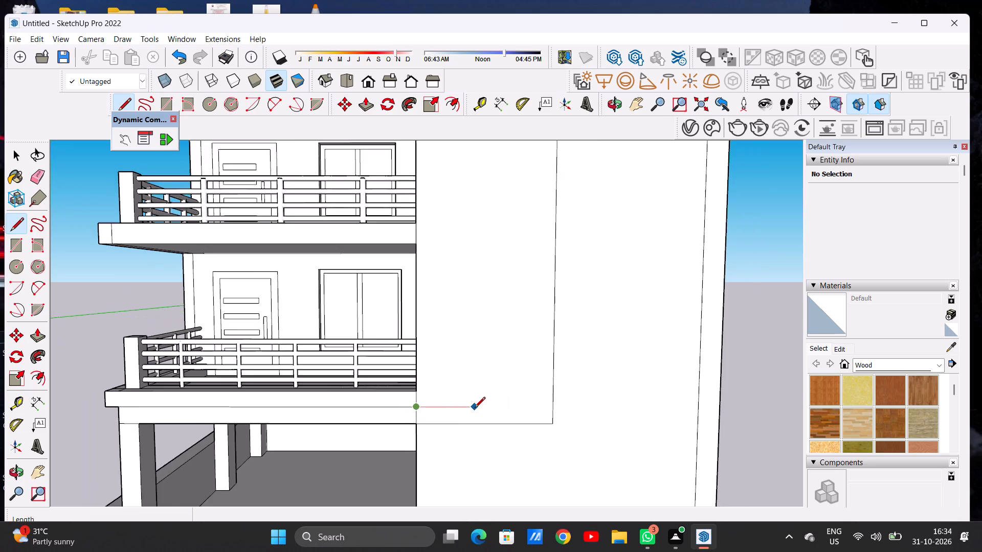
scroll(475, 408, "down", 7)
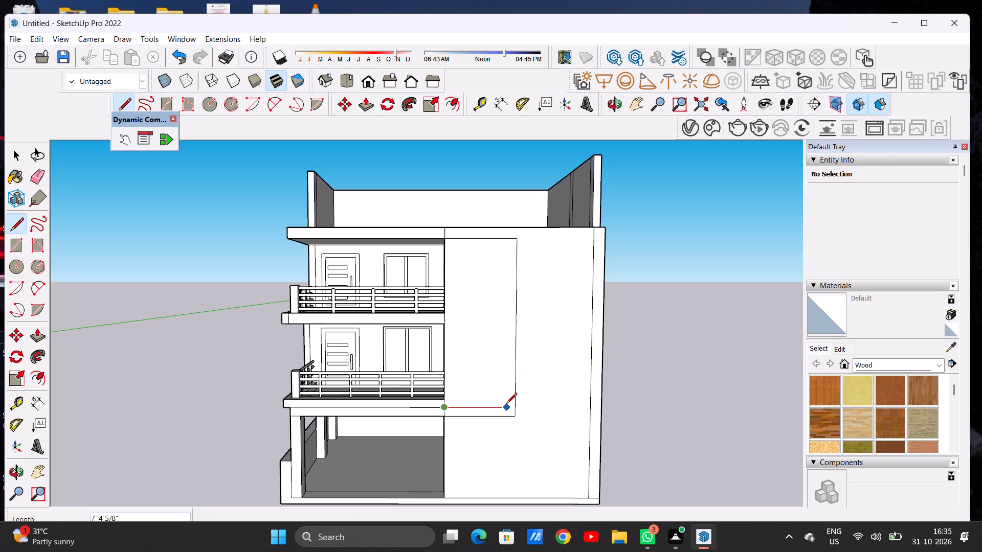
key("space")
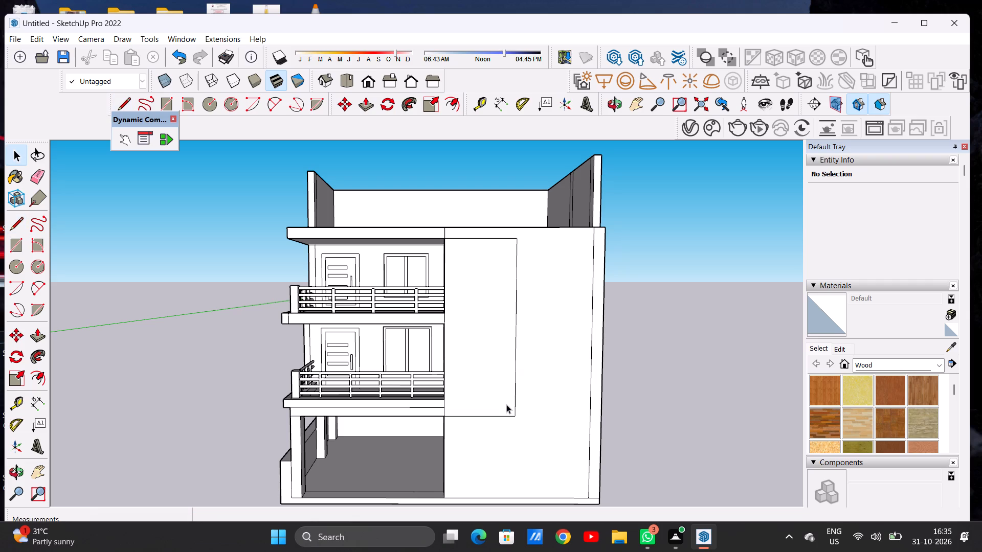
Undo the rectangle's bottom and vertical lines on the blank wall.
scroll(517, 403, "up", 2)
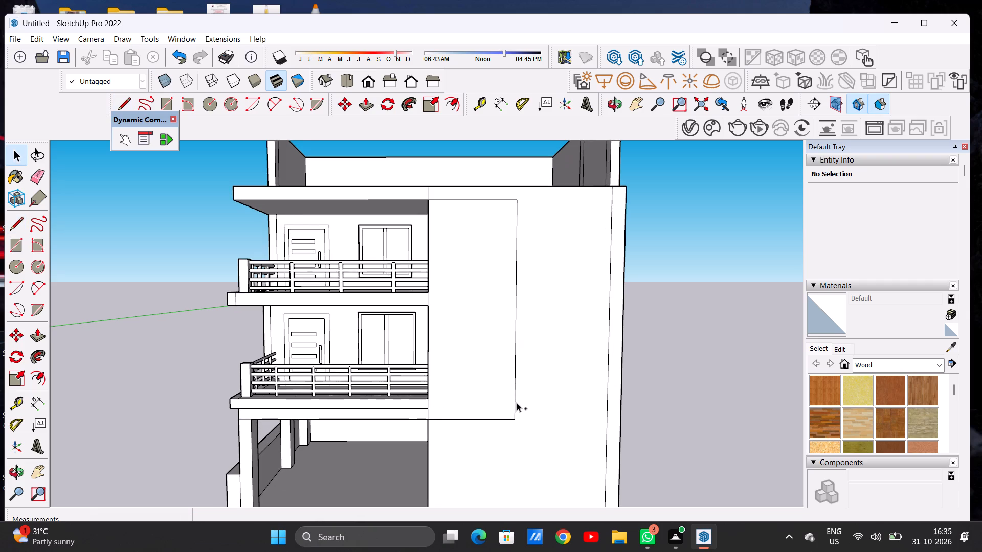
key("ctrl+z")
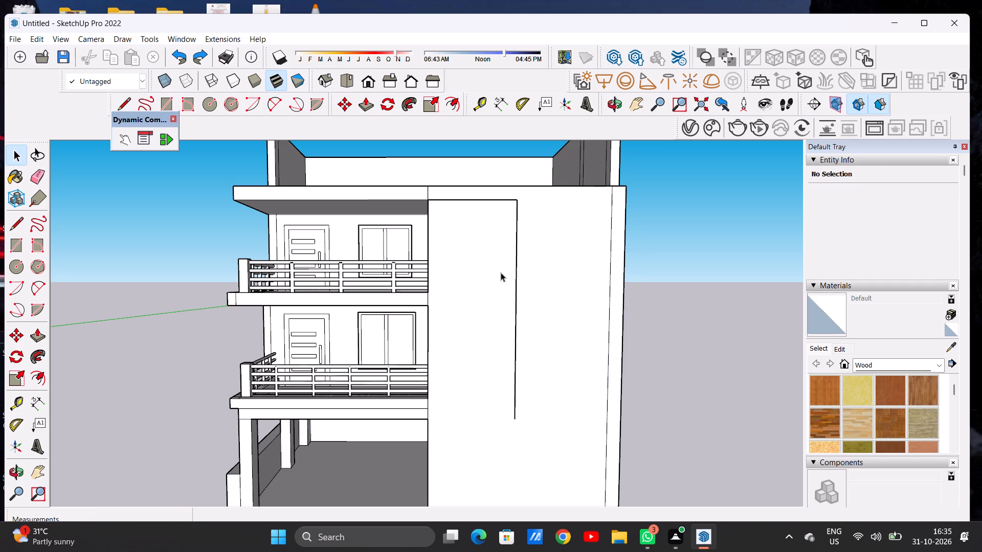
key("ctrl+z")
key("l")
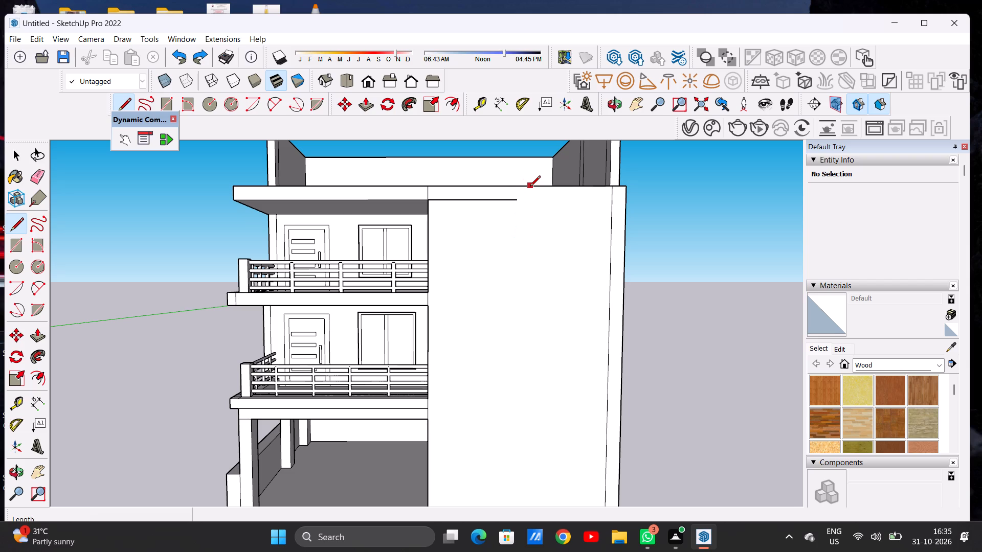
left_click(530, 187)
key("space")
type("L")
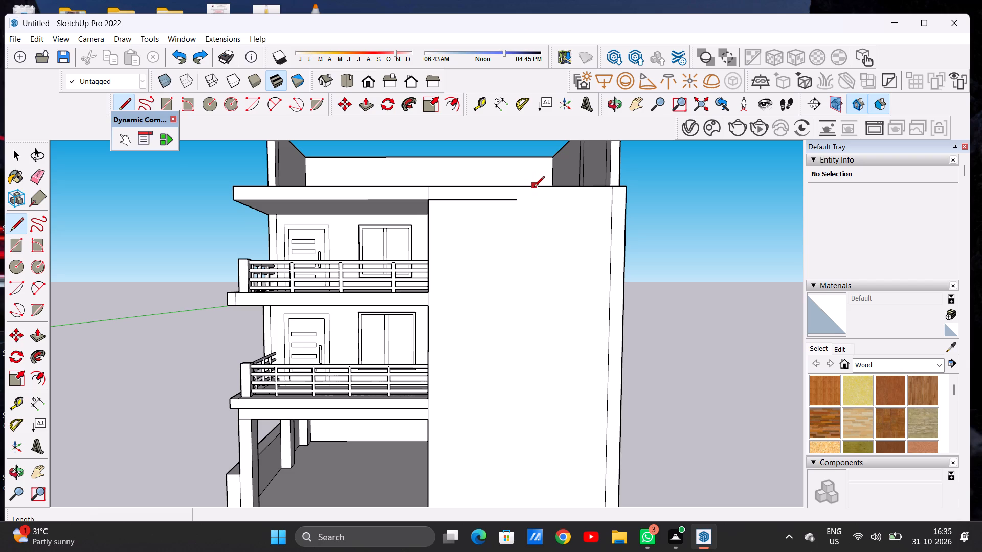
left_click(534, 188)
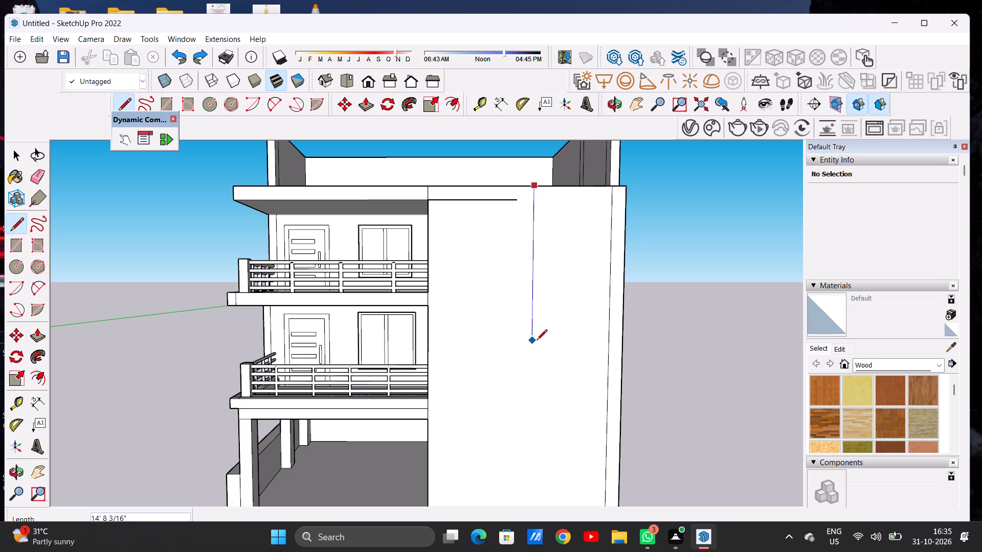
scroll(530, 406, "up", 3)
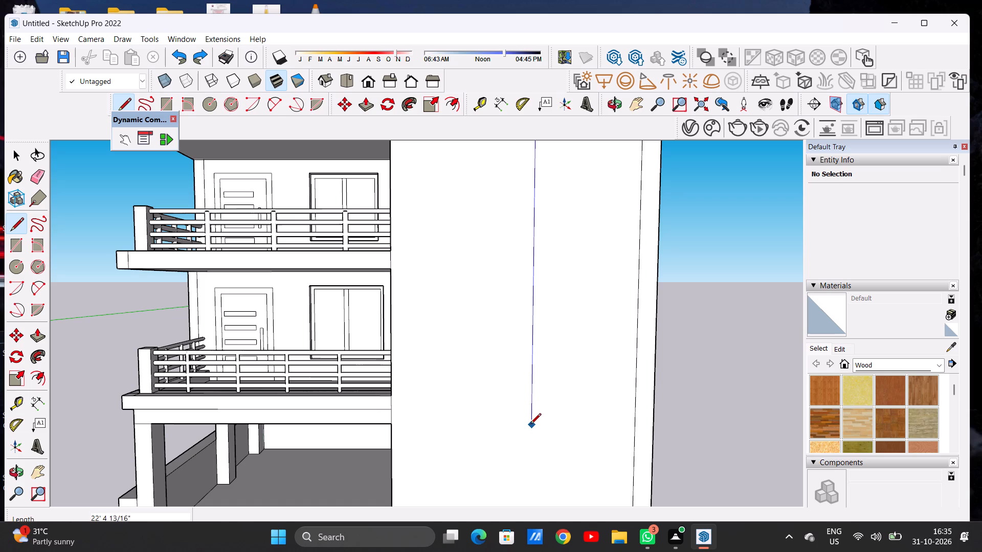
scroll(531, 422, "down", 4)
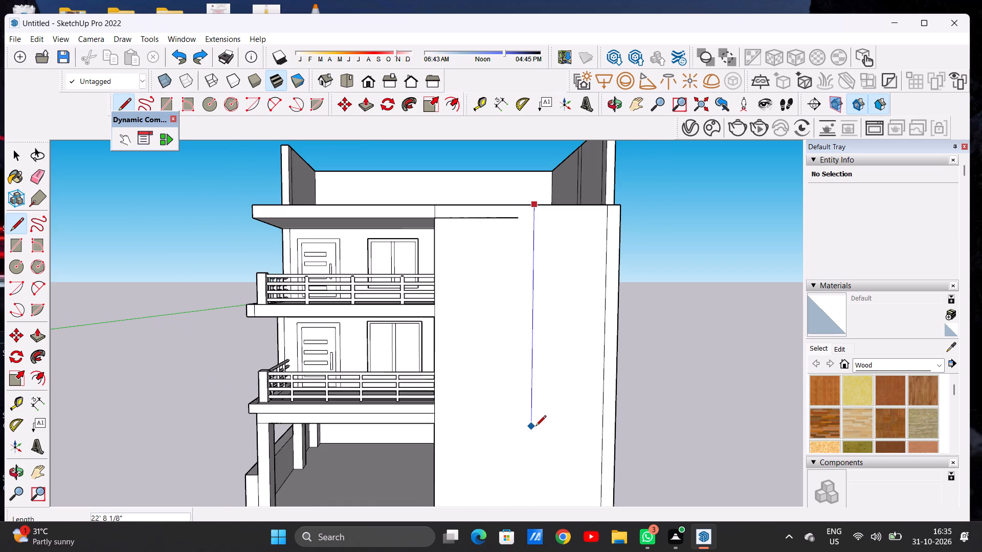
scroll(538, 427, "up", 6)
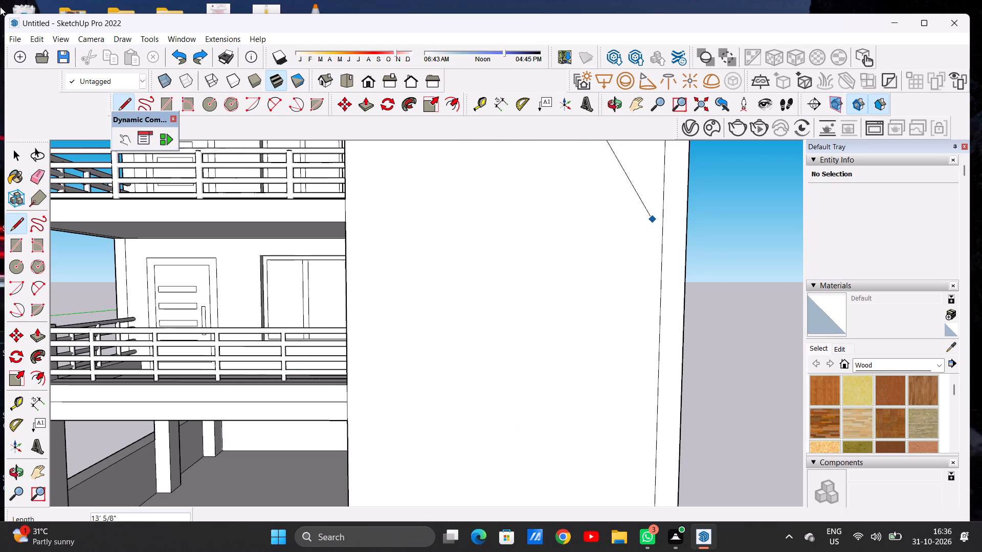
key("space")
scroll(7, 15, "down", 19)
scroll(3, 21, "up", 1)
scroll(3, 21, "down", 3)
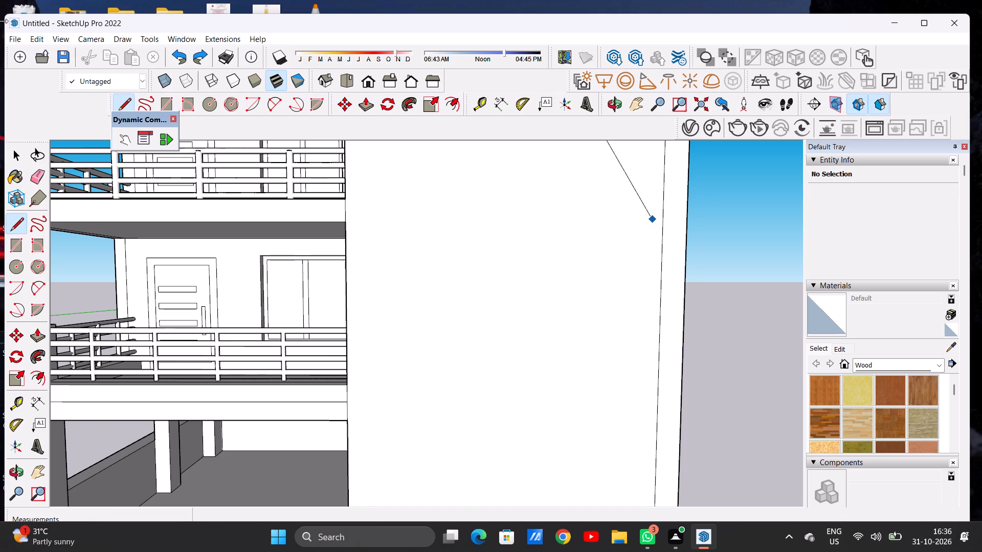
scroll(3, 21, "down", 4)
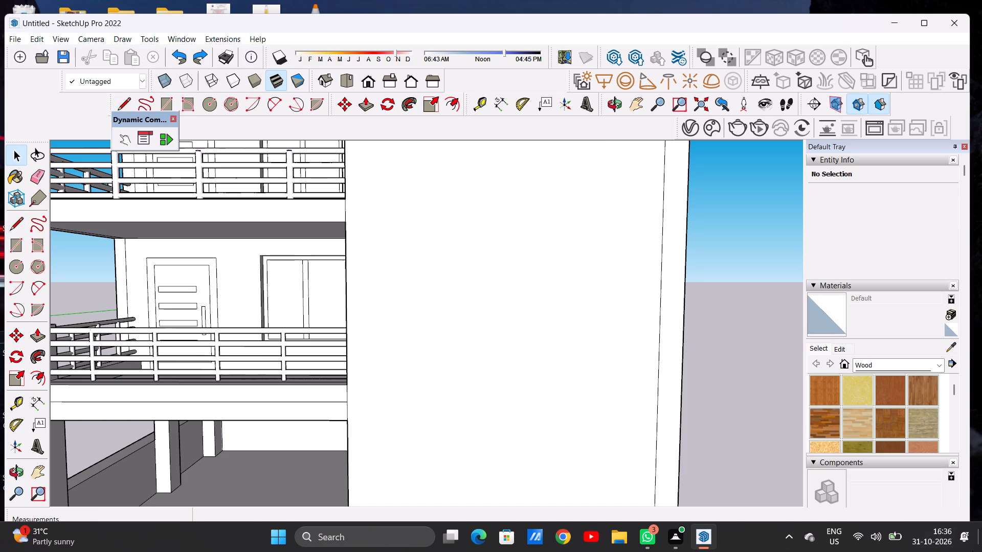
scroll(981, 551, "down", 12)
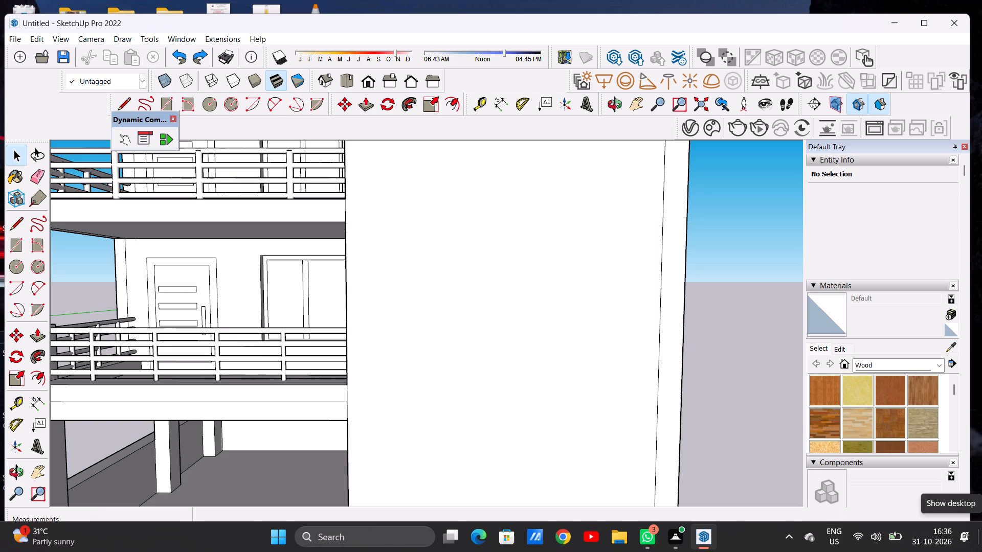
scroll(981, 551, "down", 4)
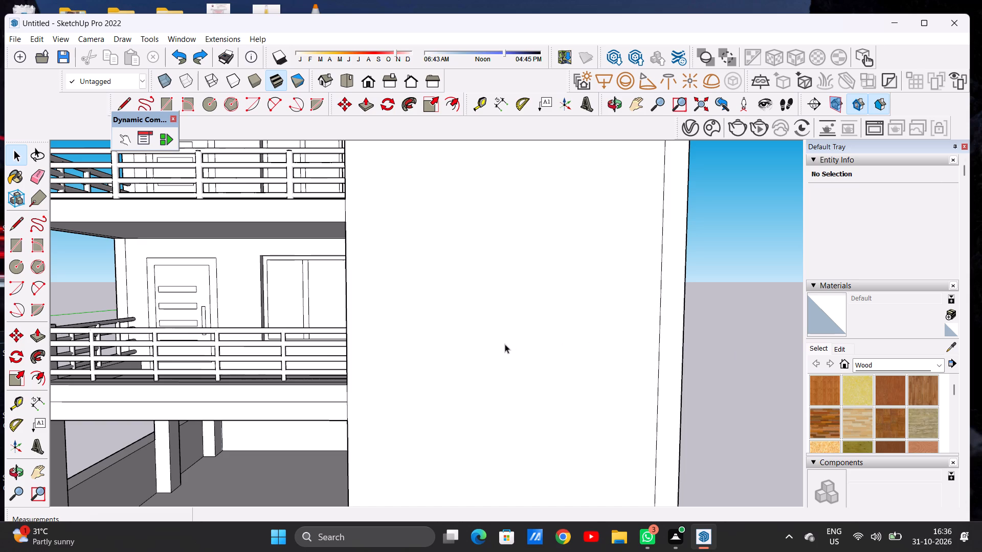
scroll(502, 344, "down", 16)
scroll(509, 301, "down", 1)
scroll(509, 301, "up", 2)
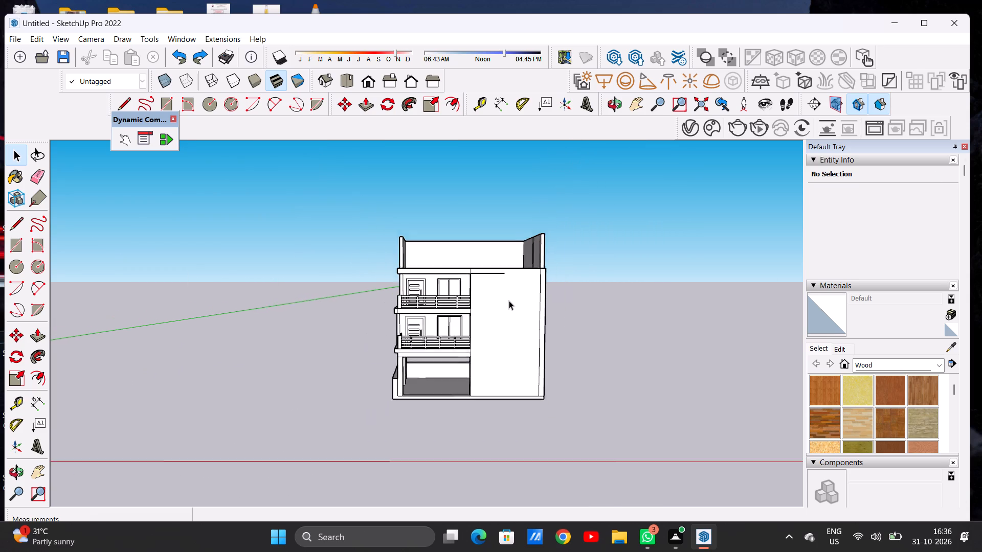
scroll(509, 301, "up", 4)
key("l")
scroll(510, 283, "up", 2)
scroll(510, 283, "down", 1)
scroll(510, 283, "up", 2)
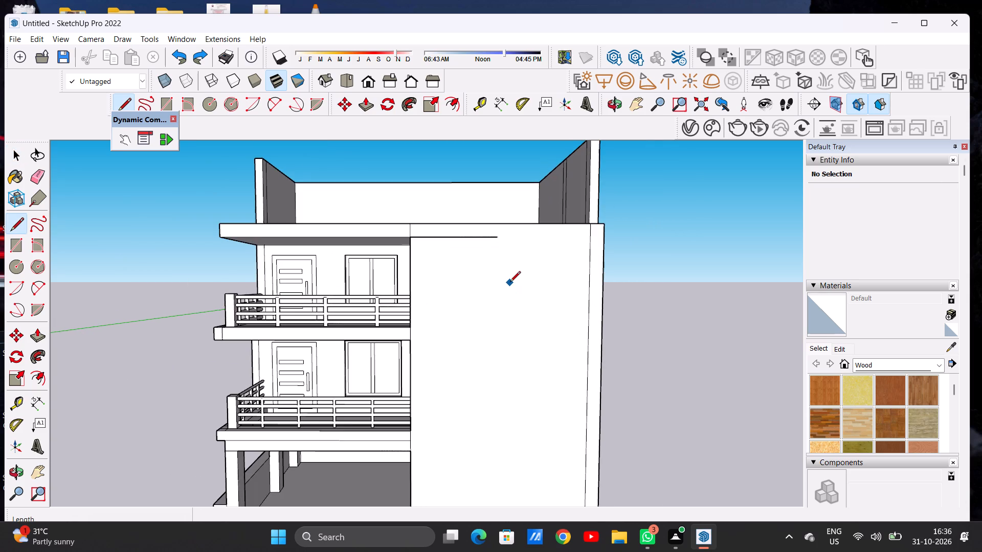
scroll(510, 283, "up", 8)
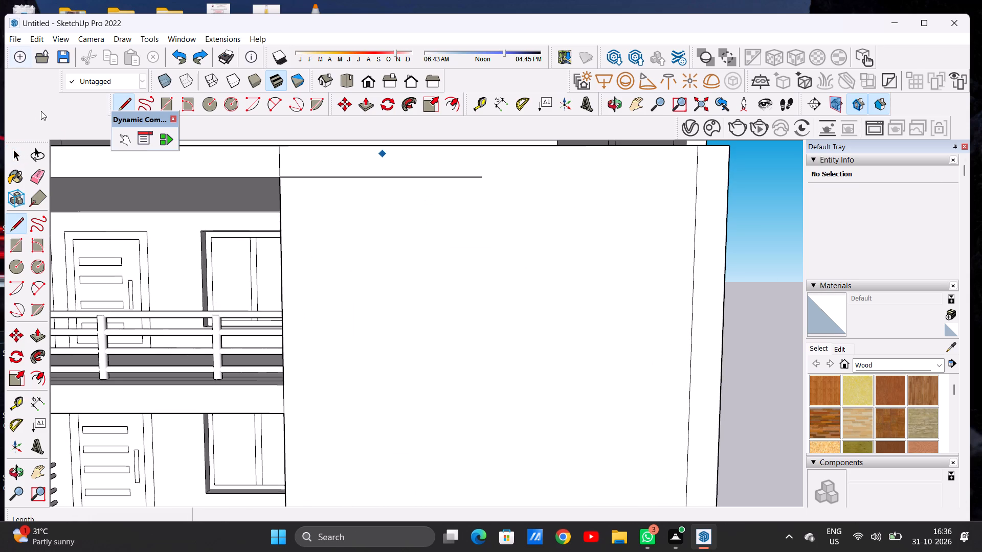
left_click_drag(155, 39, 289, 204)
Draw the outer outline on the blank wall: a vertical about 22' 4" down from the roof slab's top edge, and a bottom line back to the beam's underside corner.
scroll(539, 238, "down", 13)
scroll(524, 213, "up", 4)
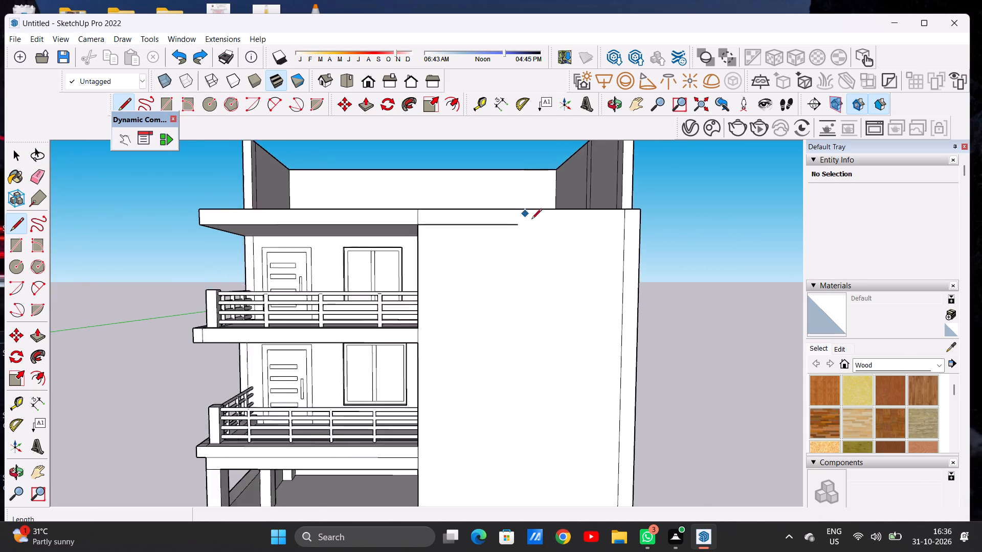
scroll(531, 220, "up", 4)
left_click(534, 205)
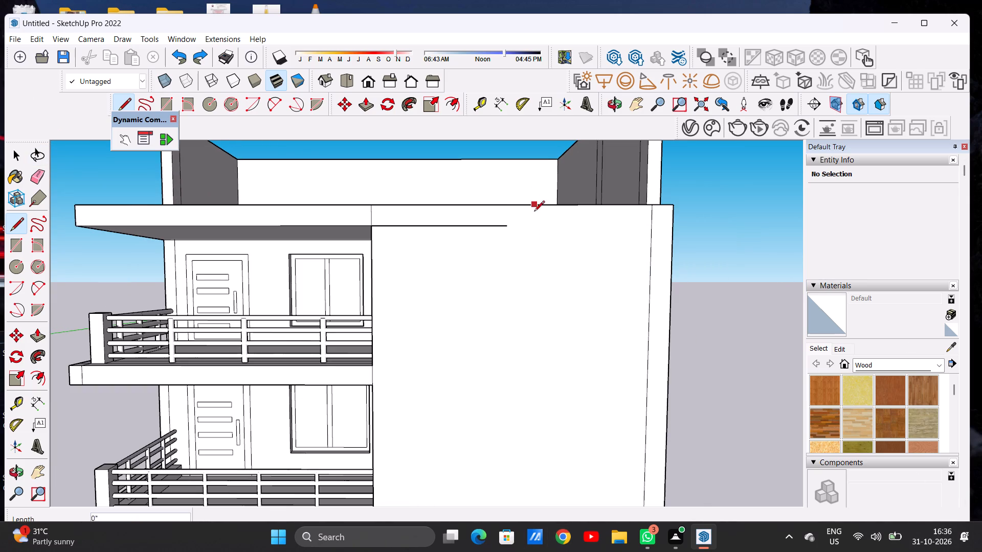
scroll(544, 278, "down", 9)
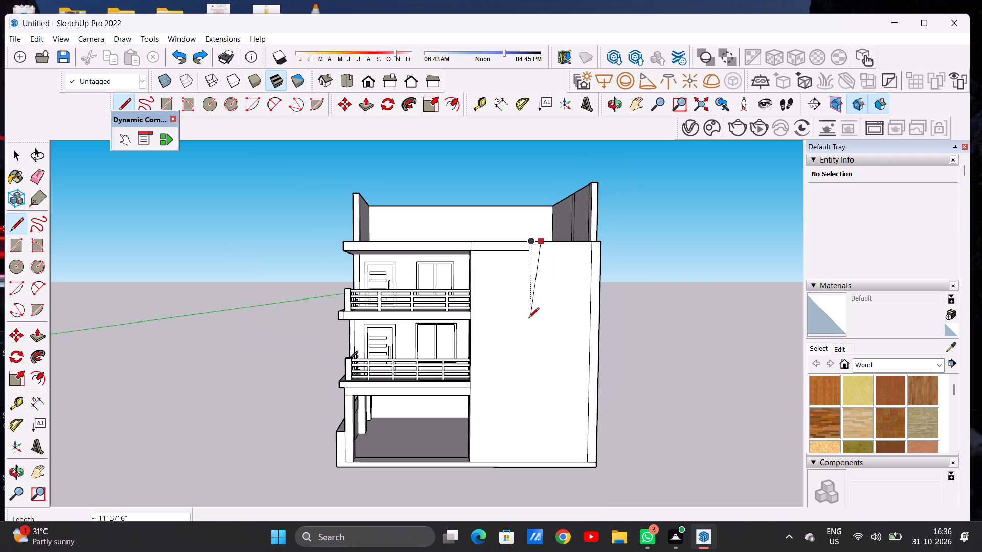
scroll(541, 387, "up", 10)
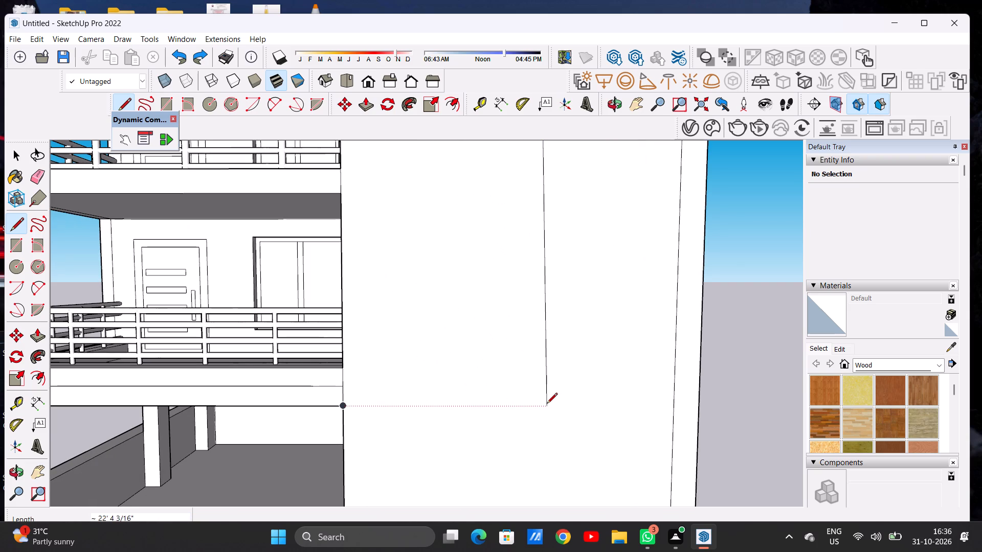
left_click(538, 408)
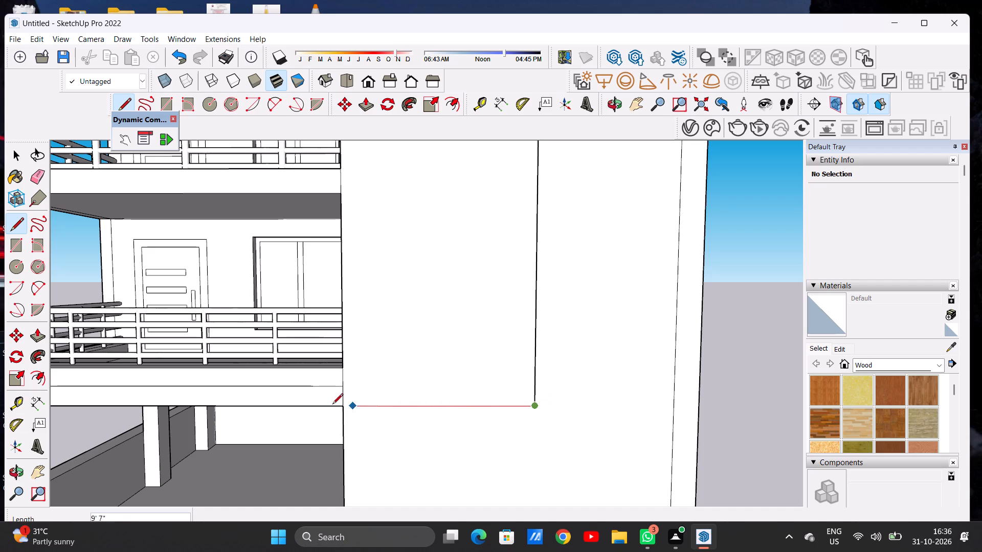
left_click(347, 406)
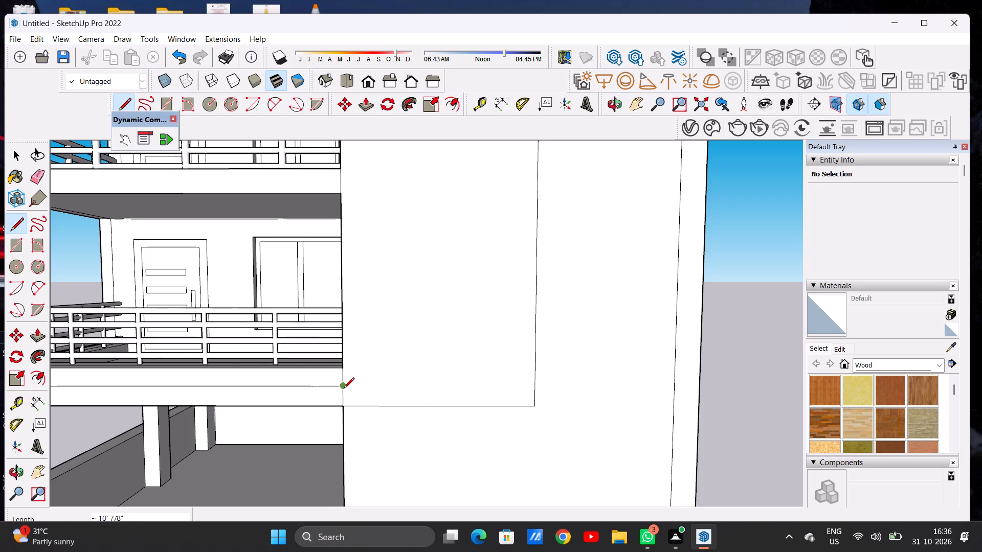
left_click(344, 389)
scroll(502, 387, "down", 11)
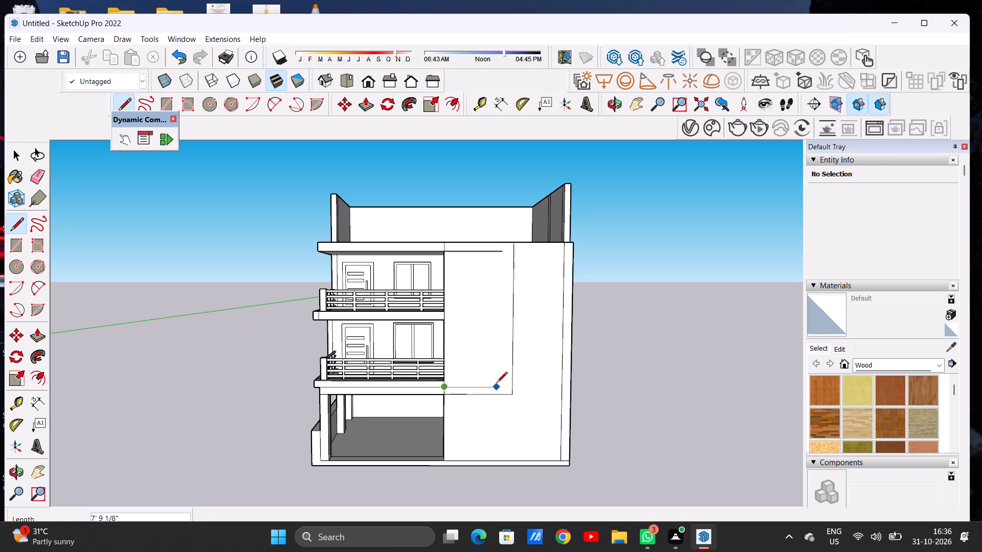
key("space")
Close the inner outline with a vertical about 20' down from the top line's free end and a horizontal about 8' 5" back to the wall edge.
type("L")
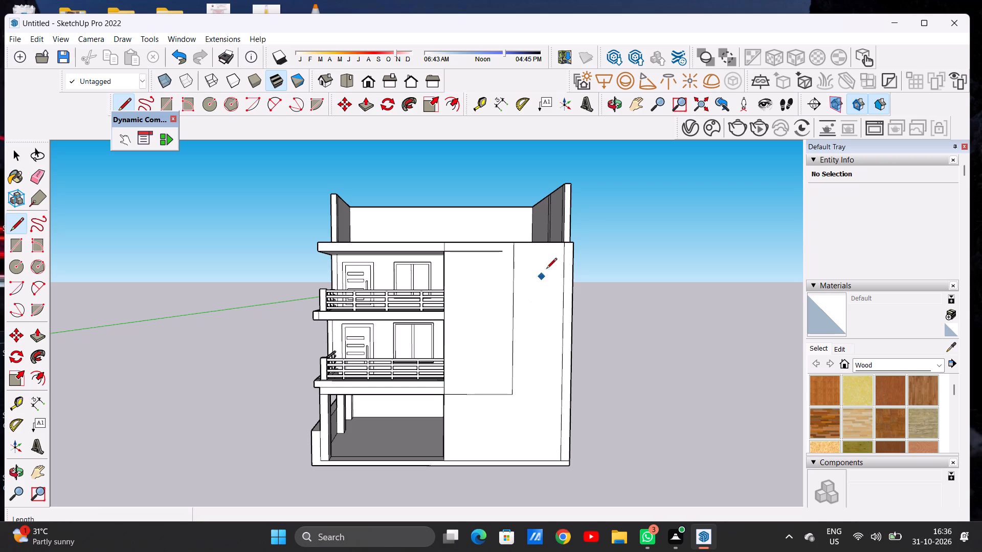
left_click(503, 251)
scroll(498, 384, "up", 2)
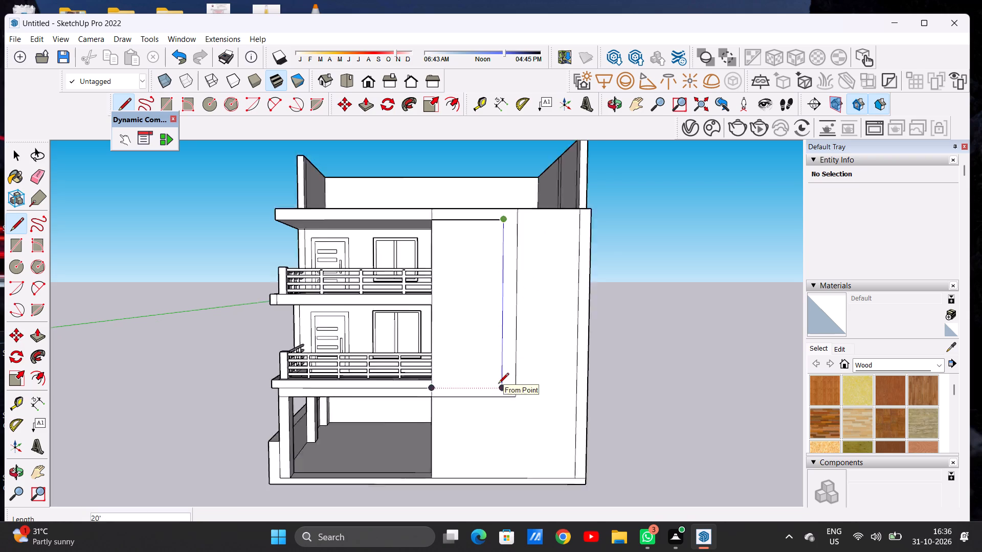
scroll(498, 384, "up", 2)
left_click(498, 384)
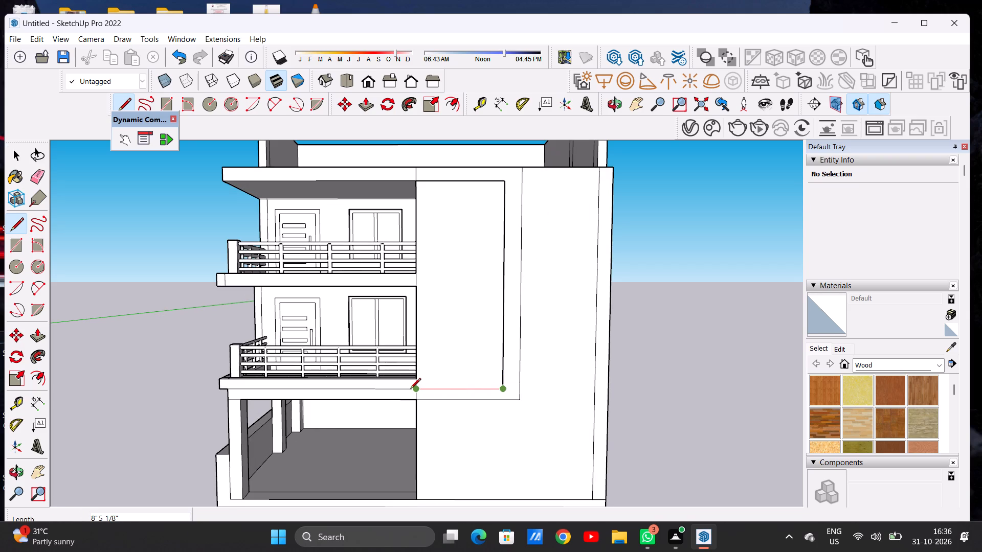
left_click(410, 389)
key("space")
Examine the nested outlines on the side wall in relation to the whole house from a distance.
scroll(524, 374, "down", 9)
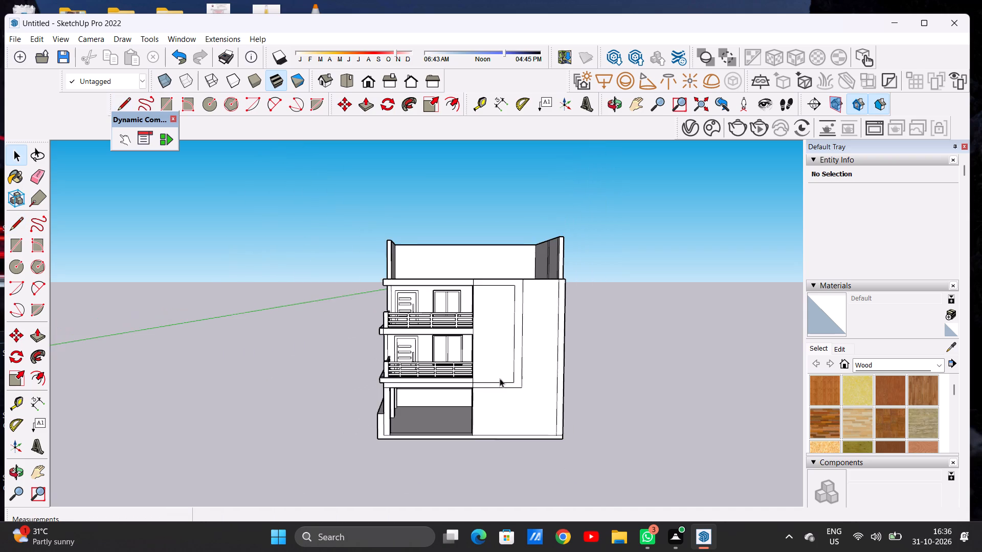
scroll(500, 378, "down", 7)
middle_click_drag(501, 381, 495, 380)
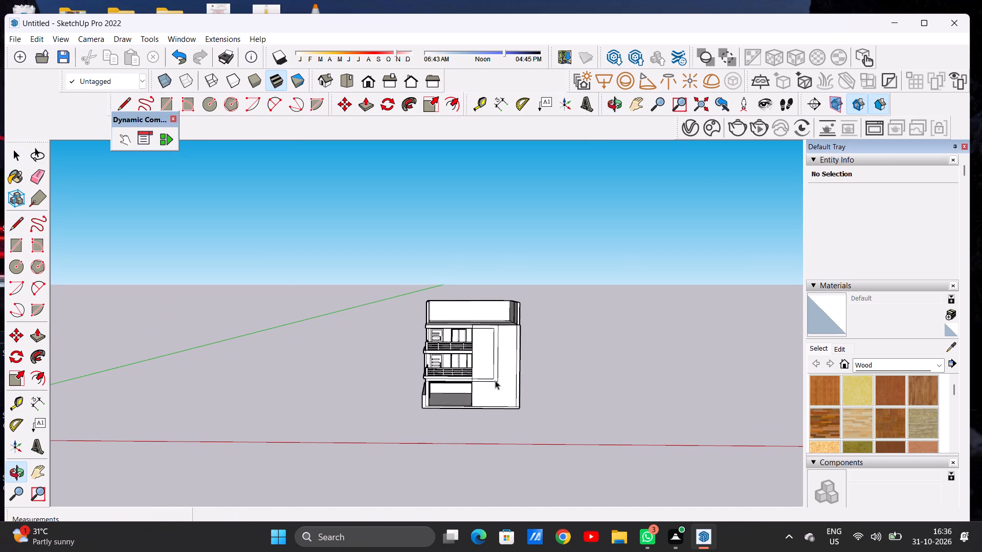
scroll(510, 342, "up", 7)
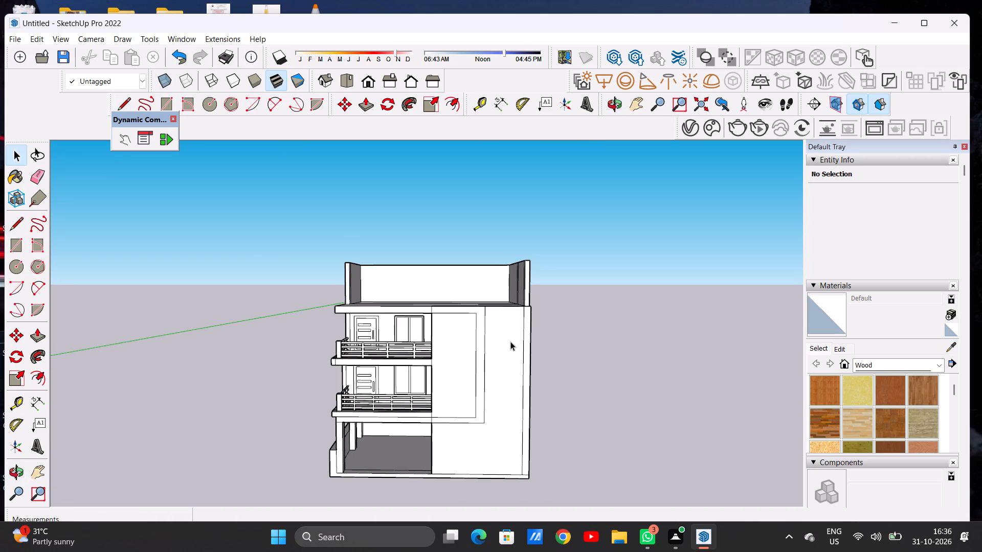
scroll(511, 329, "down", 6)
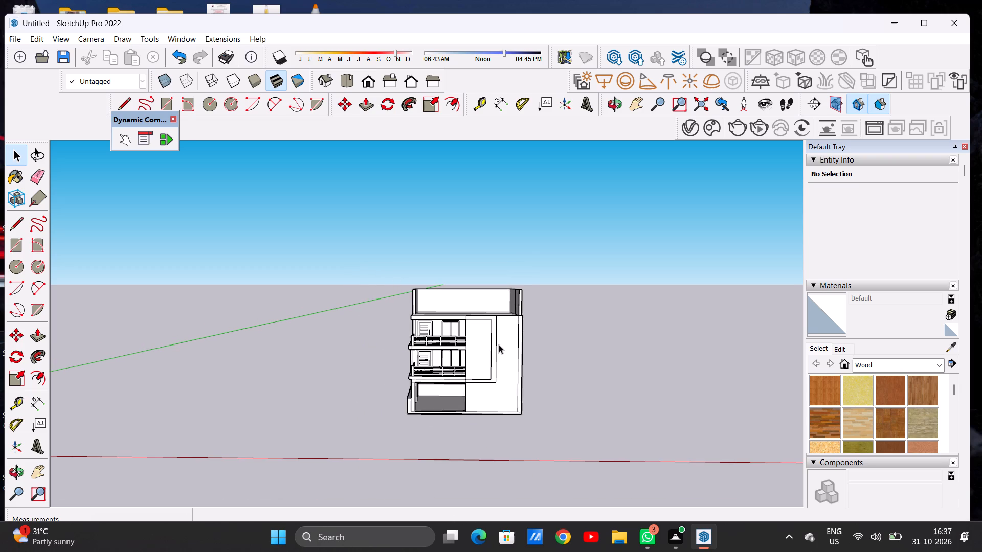
middle_click(501, 356)
scroll(501, 333, "down", 1)
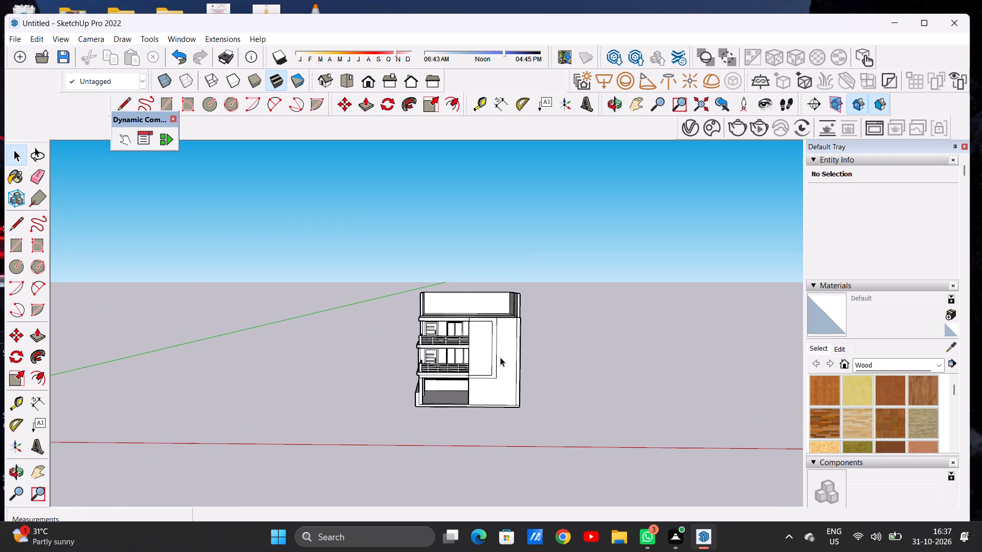
scroll(507, 383, "down", 4)
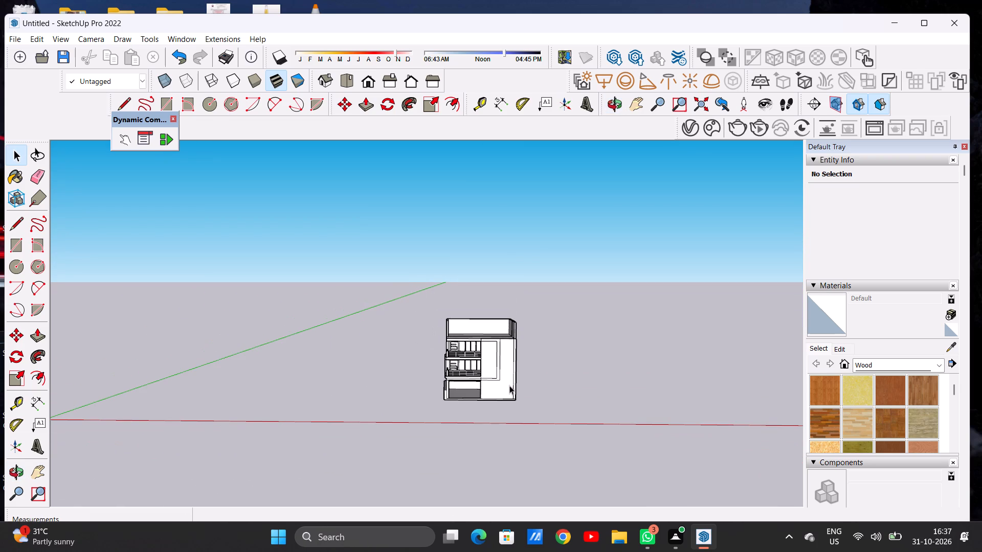
scroll(518, 396, "up", 1)
scroll(518, 396, "down", 1)
scroll(518, 396, "up", 11)
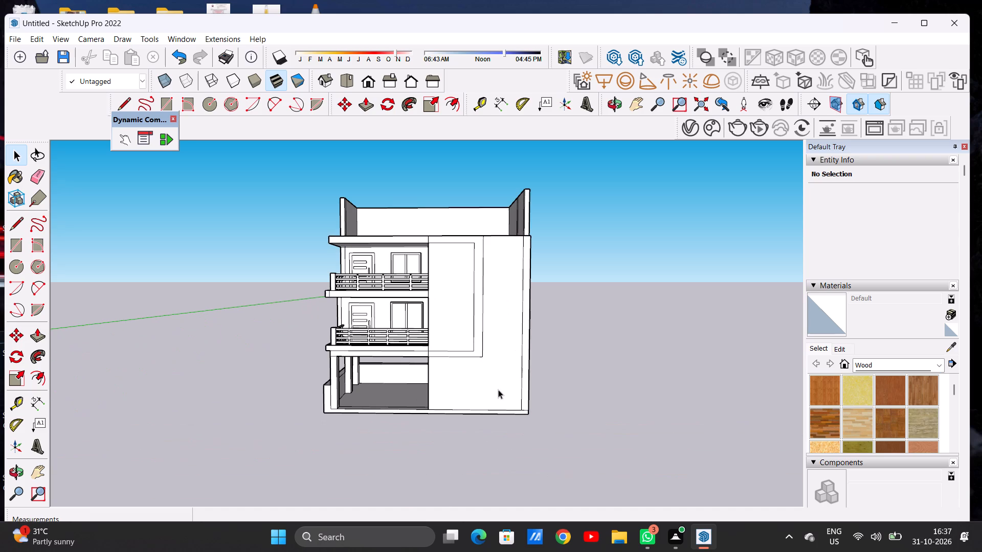
Scale the whole house model along the red axis by about 1.12, widening it on the blank wall side.
triple_click(498, 389)
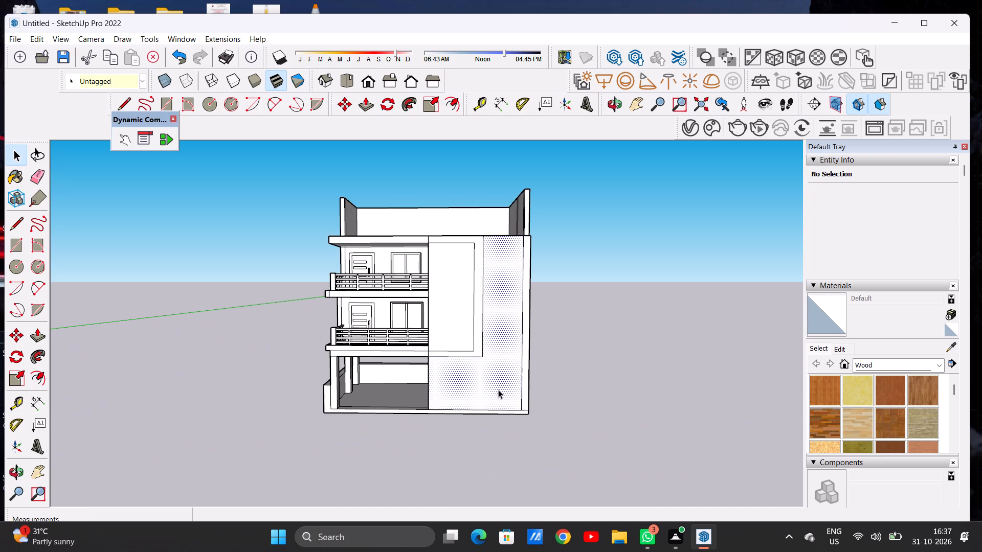
double_click(498, 389)
left_click(426, 106)
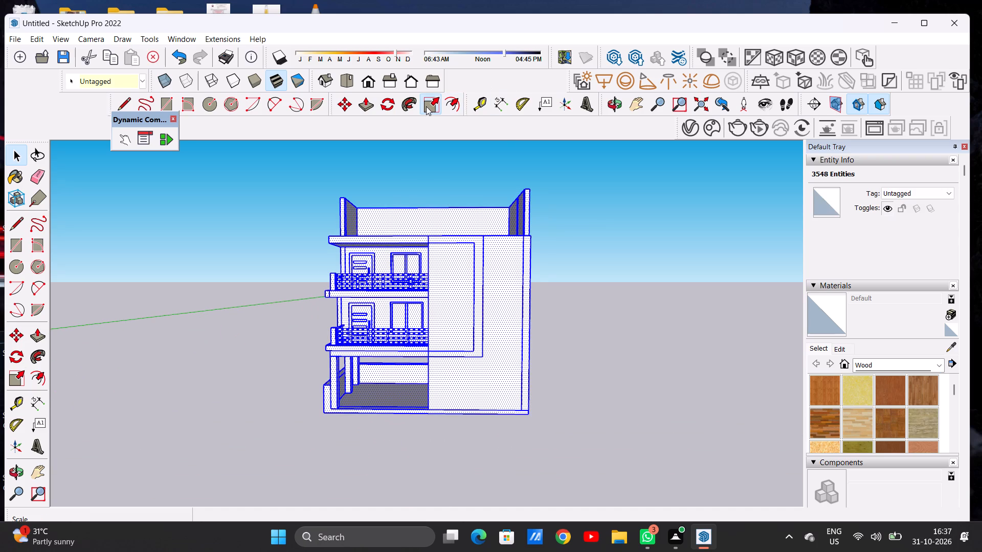
middle_click_drag(572, 323, 531, 384)
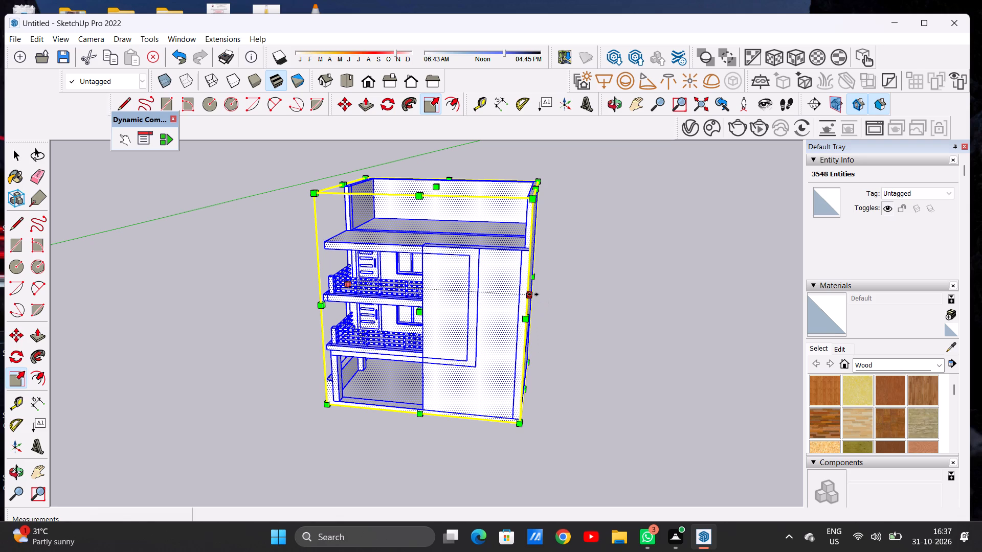
left_click(533, 294)
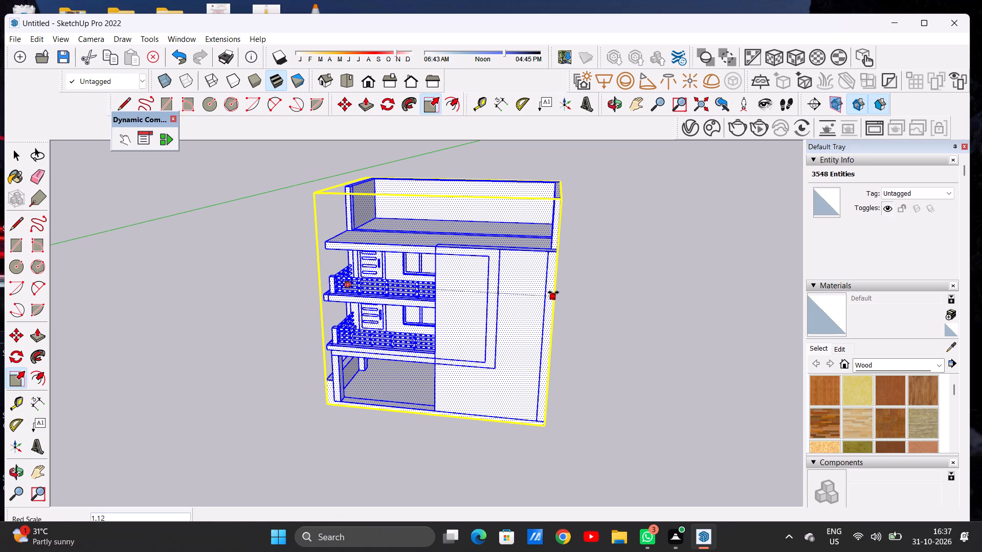
left_click(553, 292)
key("space")
left_click(667, 292)
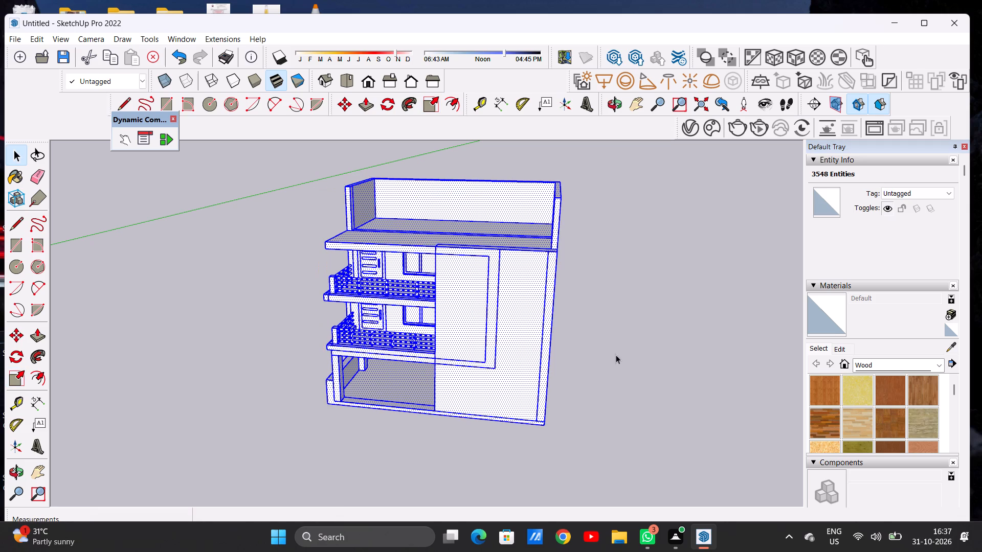
Examine the widened house's balcony elevation and outlined side wall from several distances and angles.
scroll(590, 396, "down", 9)
middle_click_drag(577, 406, 601, 354)
scroll(482, 365, "down", 6)
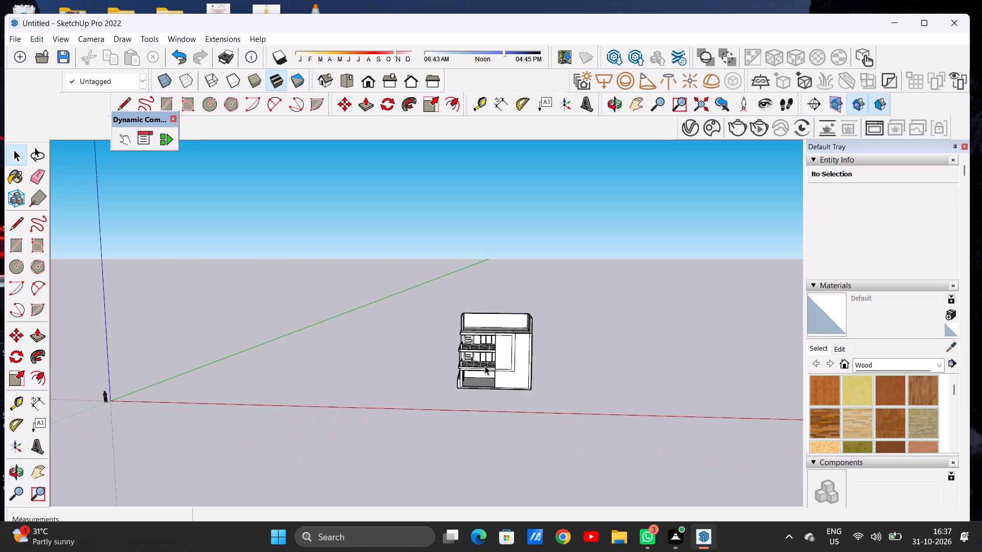
scroll(508, 356, "up", 8)
scroll(508, 356, "down", 1)
scroll(508, 356, "up", 2)
middle_click(500, 379)
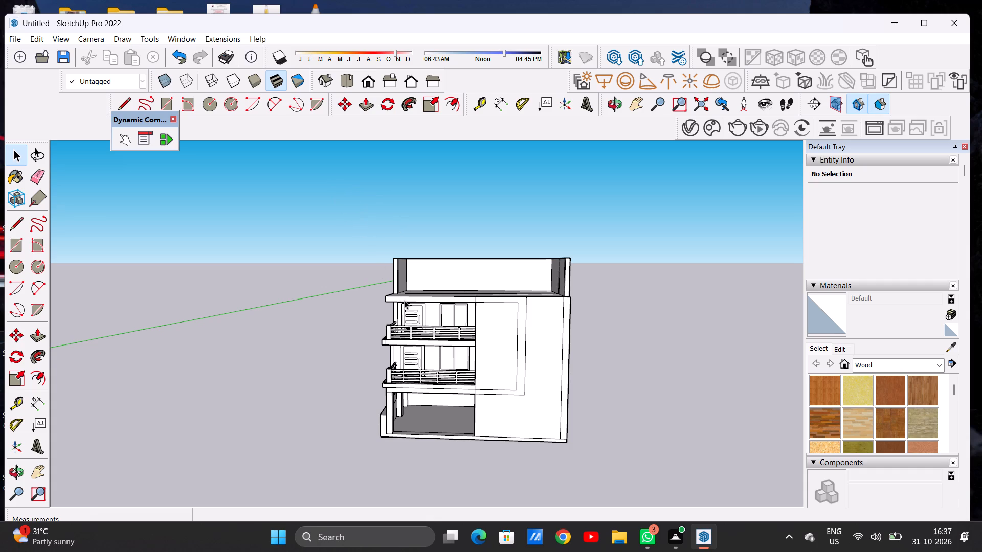
scroll(415, 332, "down", 12)
scroll(426, 323, "up", 8)
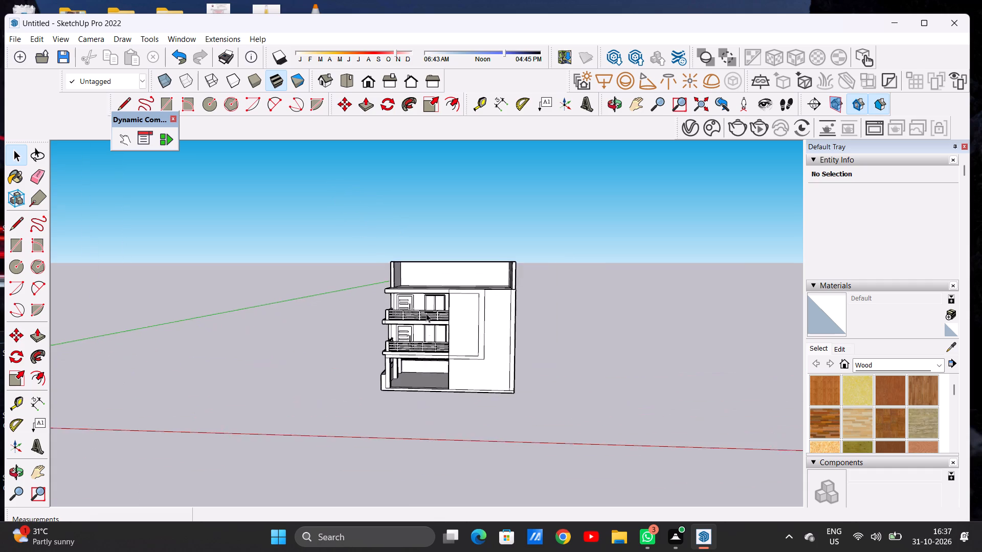
scroll(426, 313, "up", 3)
scroll(426, 313, "down", 1)
scroll(426, 313, "up", 11)
middle_click_drag(380, 284, 508, 282)
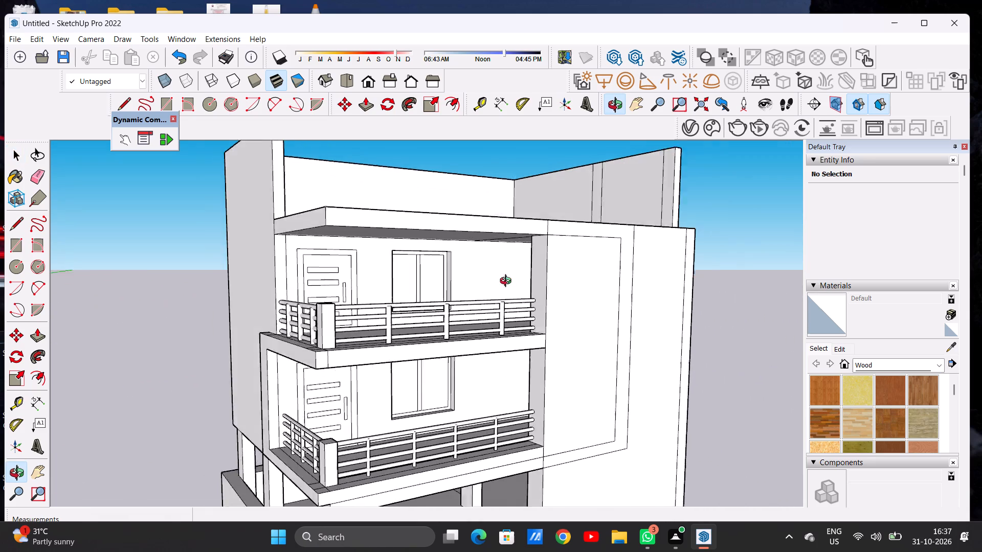
middle_click_drag(508, 282, 379, 301)
scroll(383, 300, "down", 7)
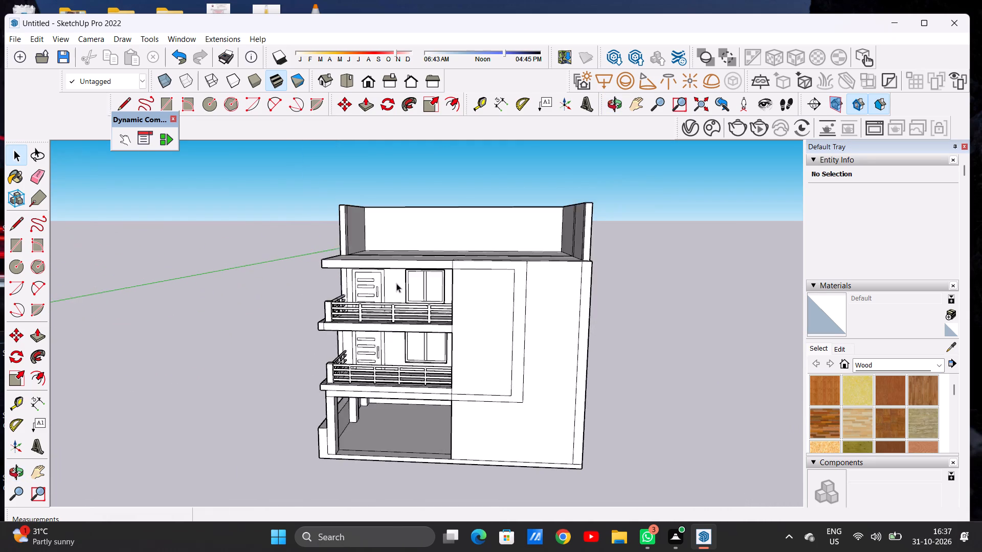
scroll(396, 283, "down", 7)
middle_click_drag(403, 299, 417, 284)
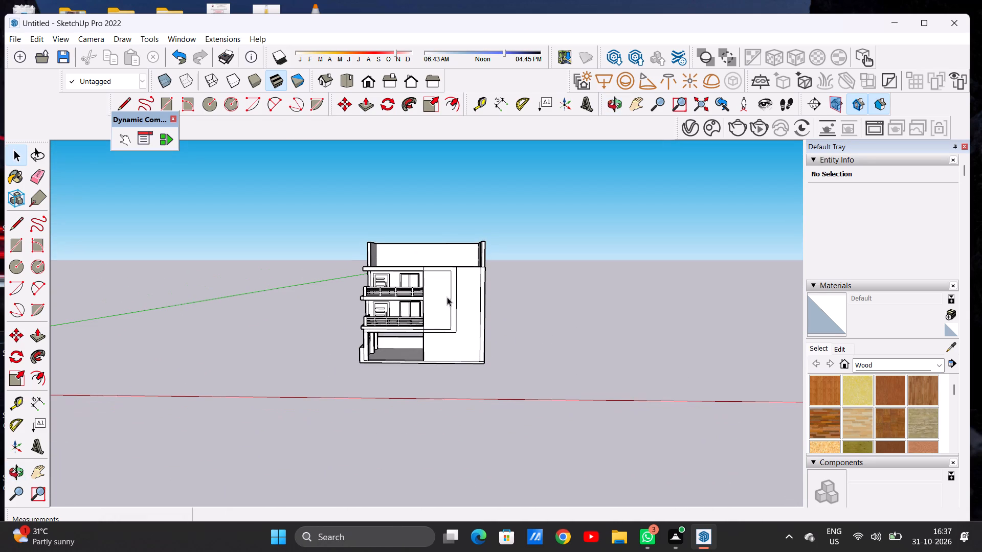
scroll(464, 339, "up", 11)
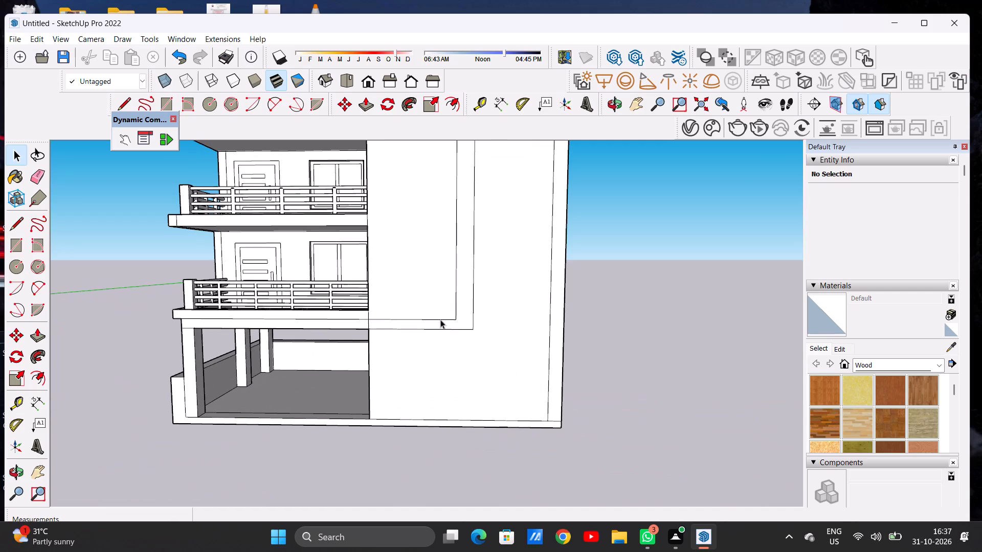
middle_click_drag(449, 318, 379, 339)
scroll(391, 321, "down", 9)
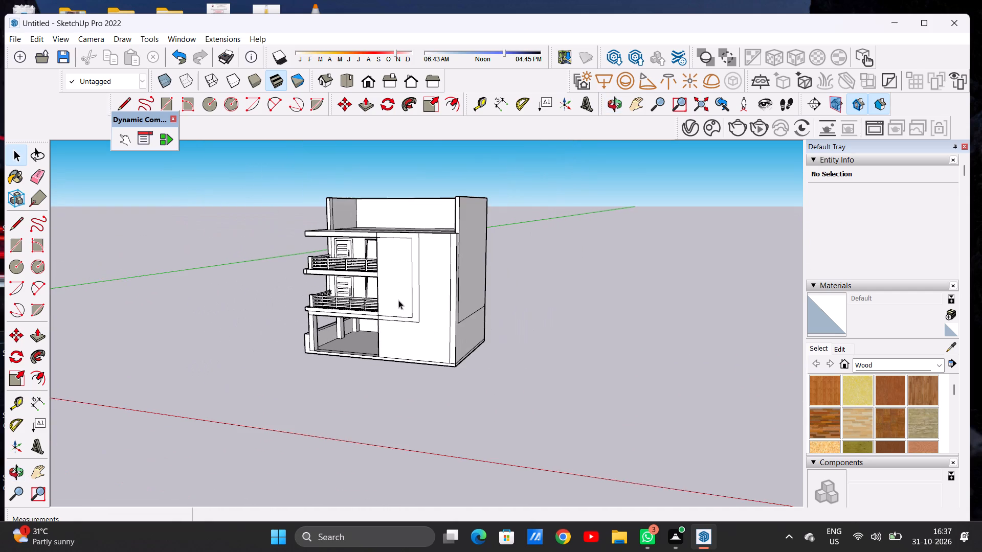
middle_click_drag(400, 303, 470, 296)
scroll(383, 310, "up", 7)
scroll(401, 297, "down", 2)
middle_click_drag(394, 334, 409, 339)
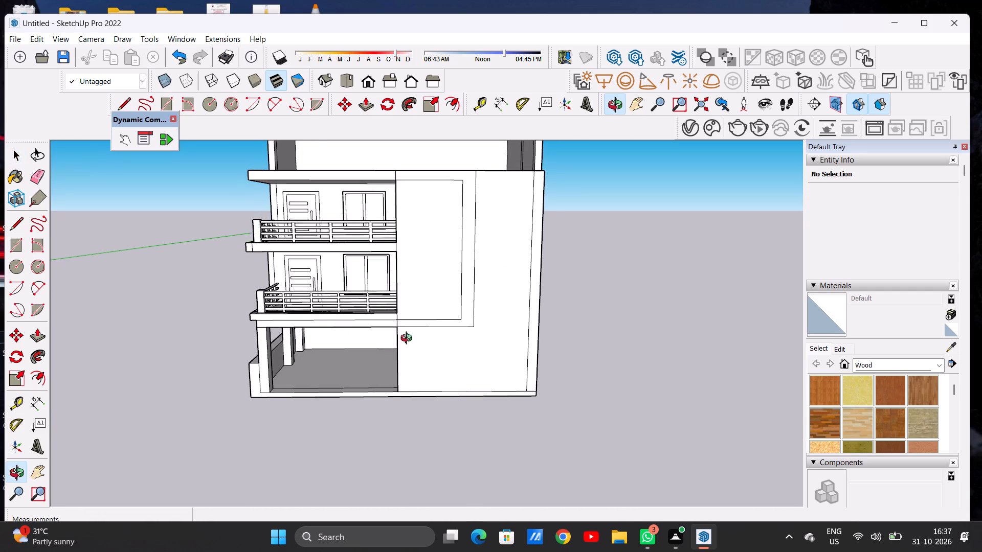
middle_click_drag(409, 339, 412, 341)
Erase the short vertical edge between the lower balcony beam and the outlined band on the side wall.
scroll(406, 336, "up", 17)
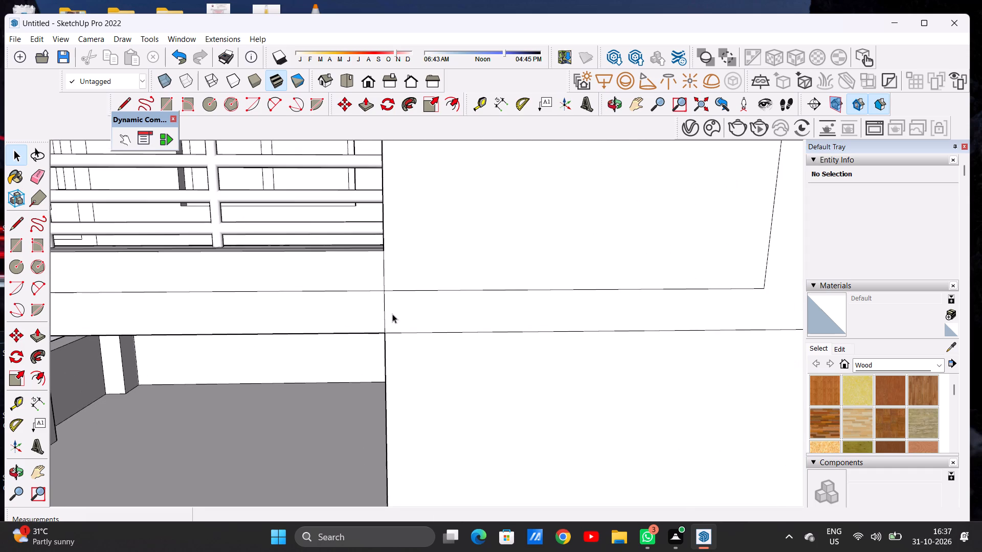
key("e")
left_click_drag(392, 312, 374, 316)
scroll(424, 316, "down", 6)
scroll(426, 316, "up", 1)
scroll(427, 316, "down", 8)
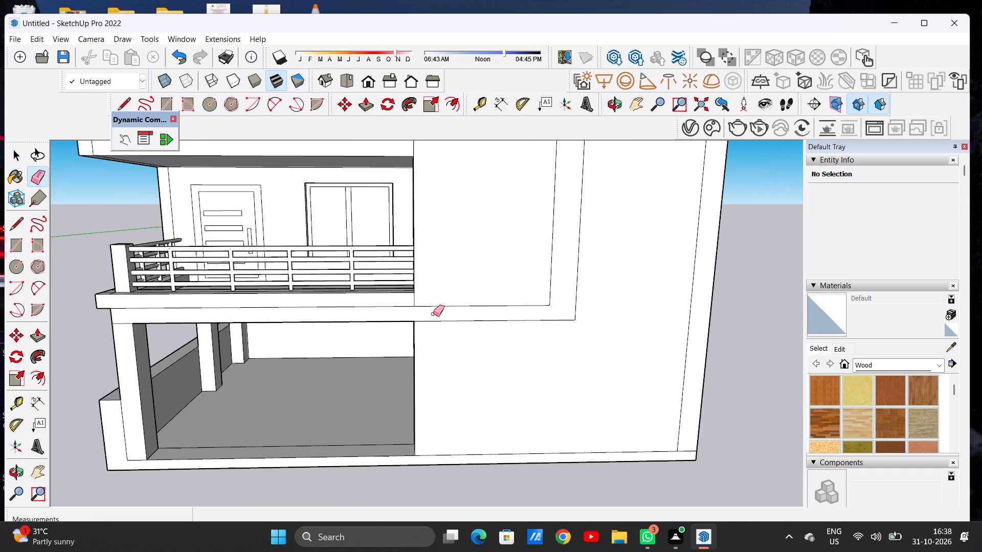
scroll(433, 314, "down", 2)
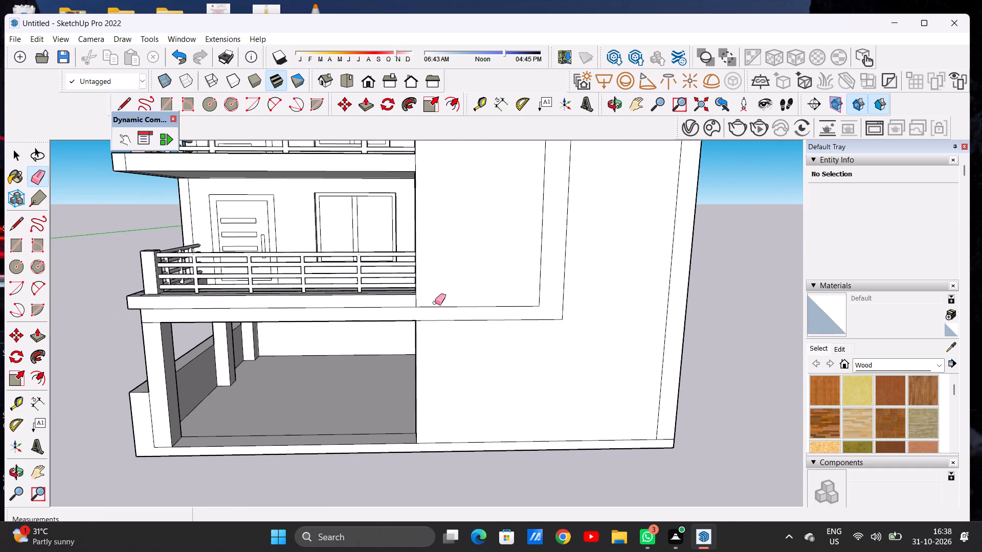
key("space")
scroll(446, 290, "down", 6)
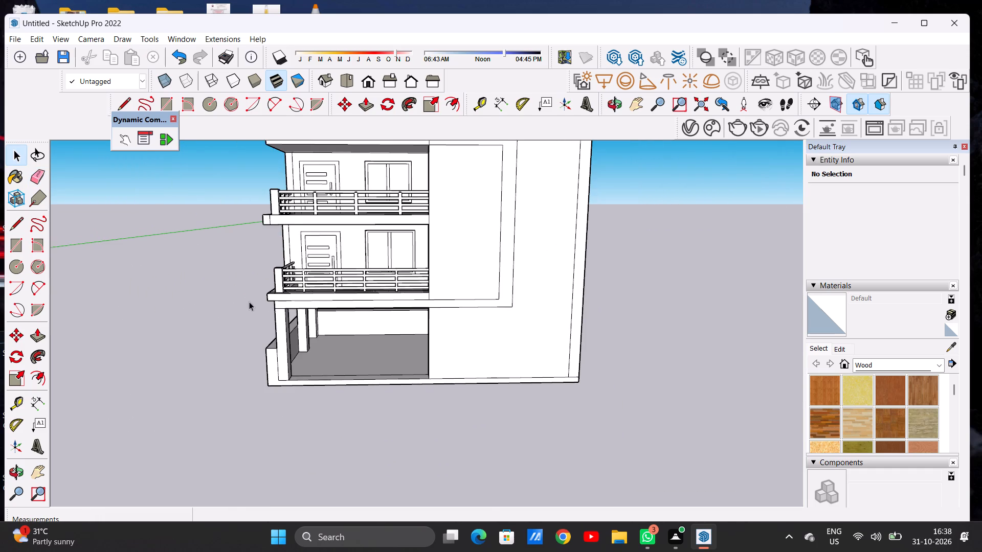
Examine the lower balcony, its supporting beam and the ground-floor columns from several angles and distances.
middle_click_drag(249, 302, 442, 311)
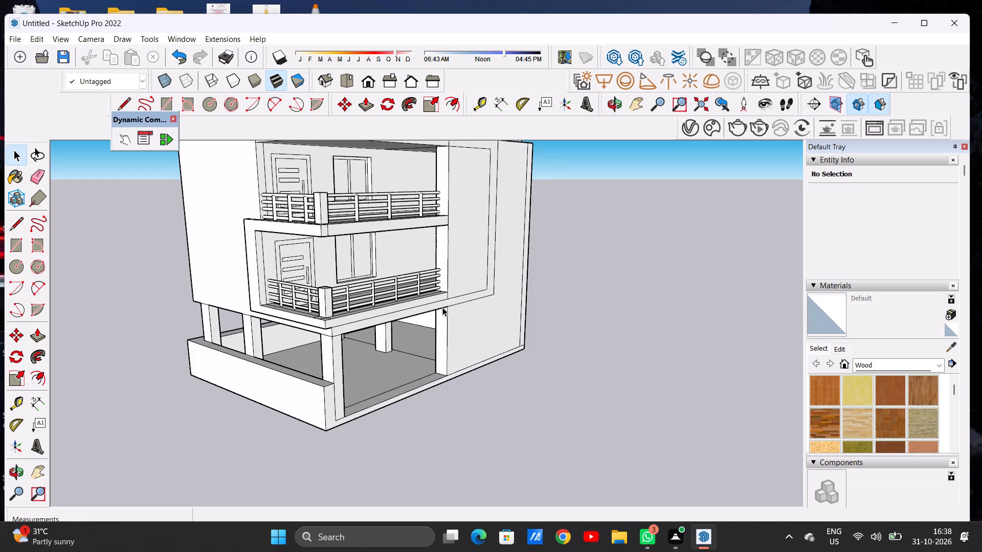
middle_click_drag(347, 320, 306, 335)
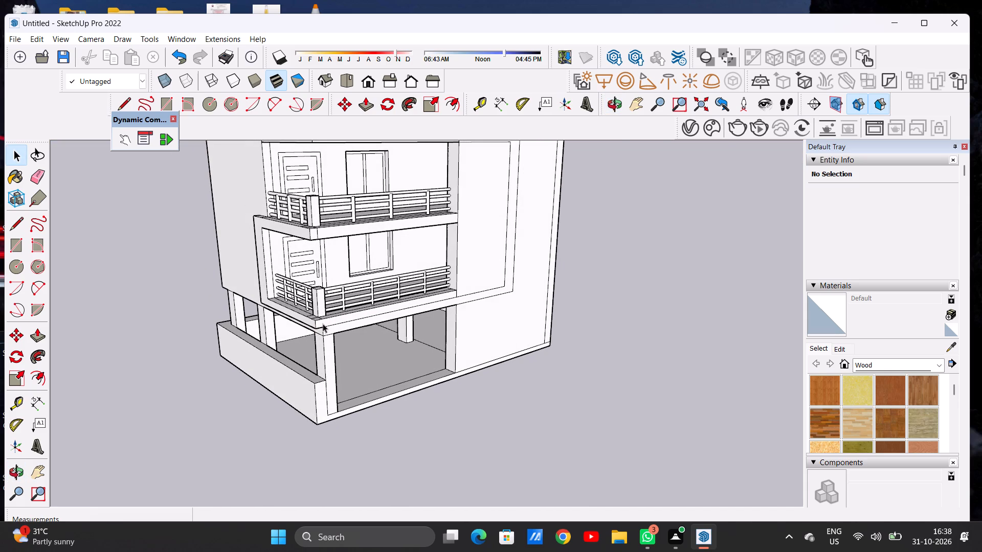
scroll(322, 324, "up", 8)
scroll(322, 324, "down", 1)
scroll(322, 324, "up", 3)
middle_click_drag(327, 337, 240, 294)
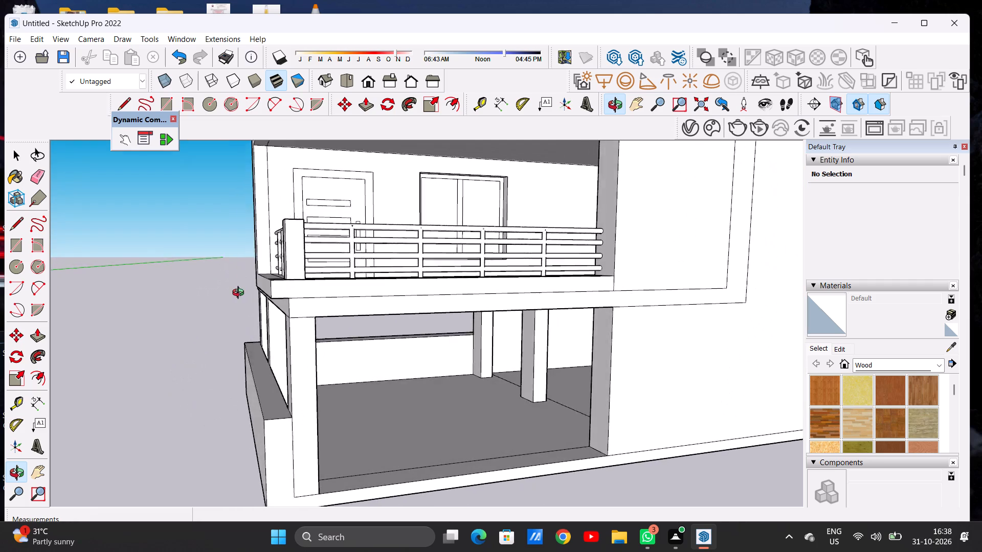
middle_click_drag(240, 294, 232, 297)
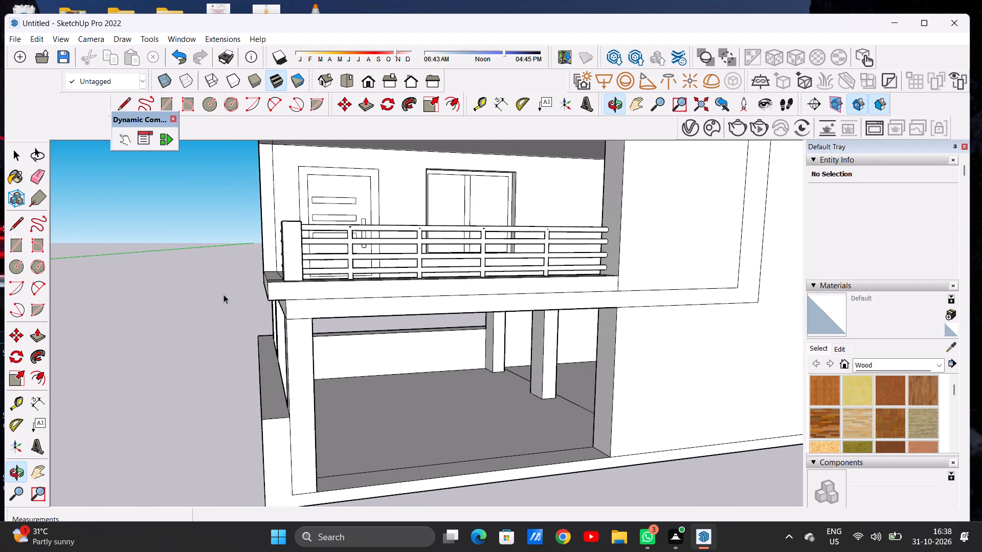
scroll(298, 281, "down", 5)
middle_click_drag(287, 297, 385, 301)
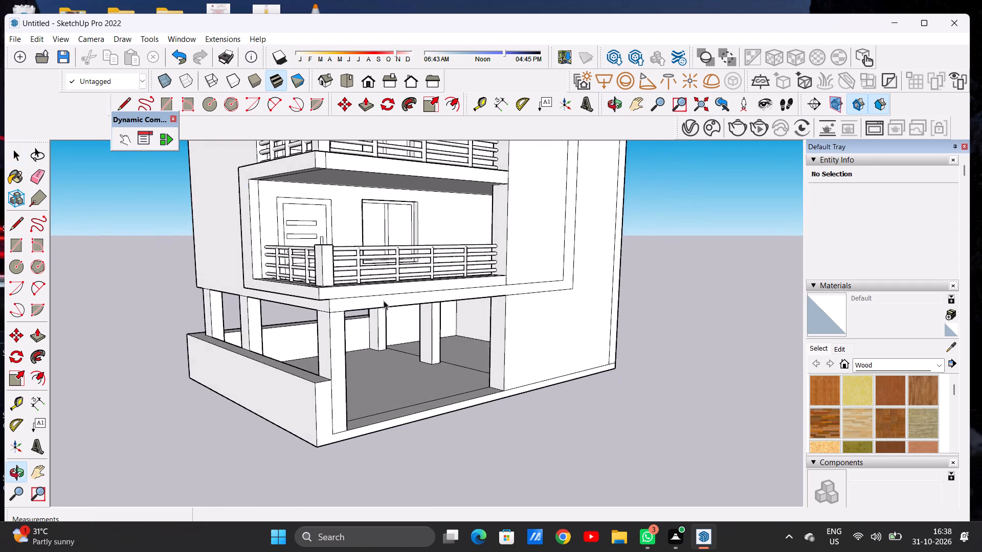
Erase the short edge crossing the narrow underside strip of the lower balcony ledge, at its inner end by the wall.
scroll(288, 305, "up", 5)
middle_click_drag(263, 295, 282, 234)
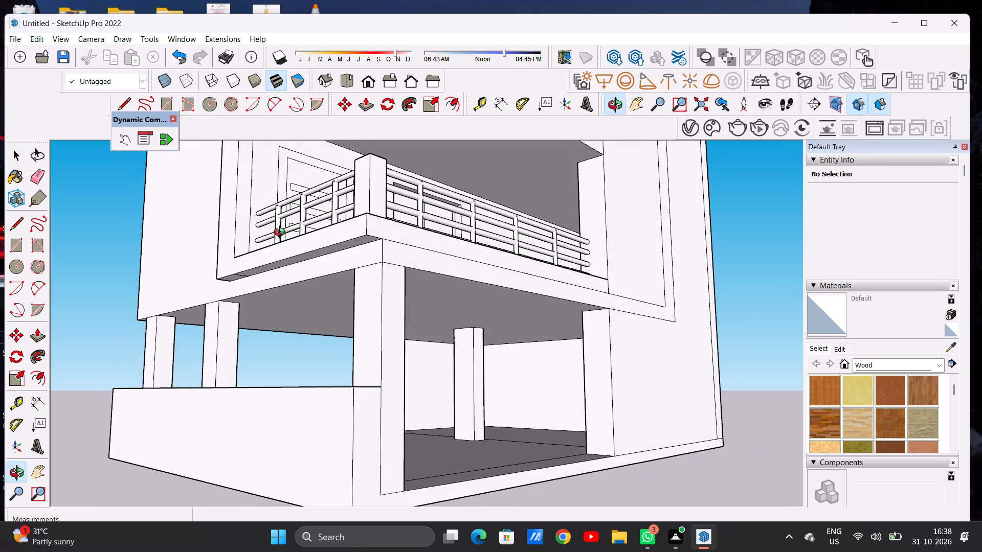
middle_click_drag(282, 234, 234, 288)
scroll(312, 289, "up", 6)
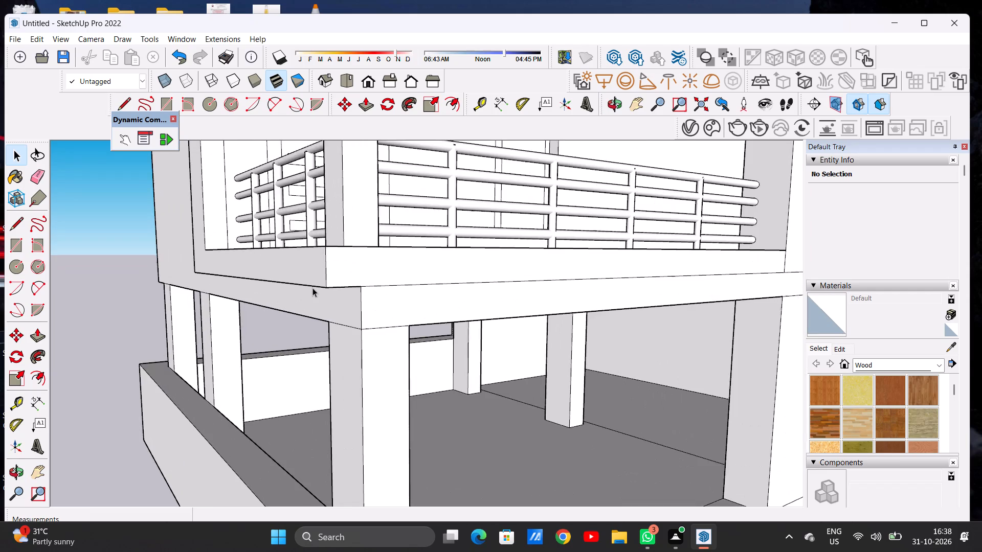
middle_click_drag(313, 287, 330, 248)
scroll(339, 259, "up", 2)
scroll(339, 259, "down", 1)
scroll(195, 287, "up", 9)
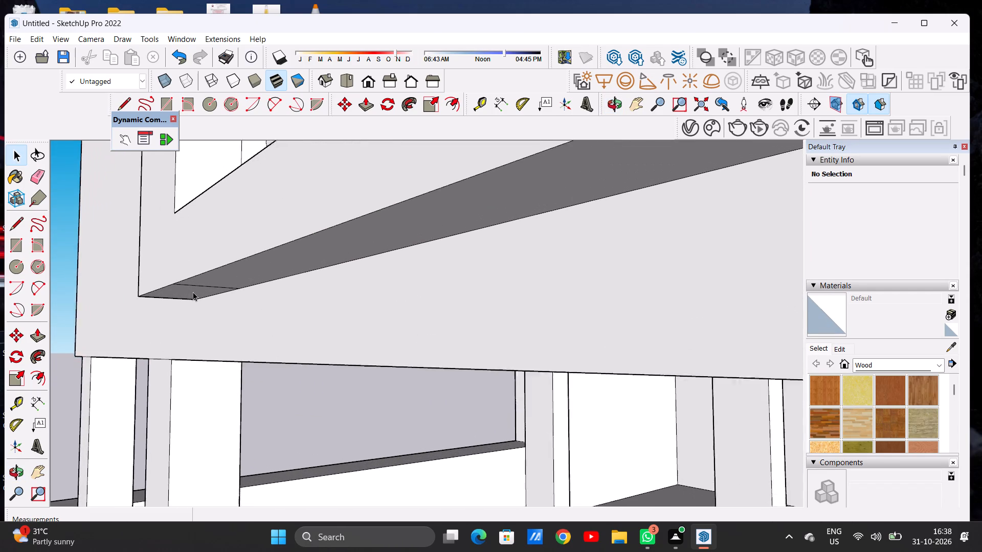
scroll(193, 292, "up", 2)
key("e")
left_click_drag(205, 276, 197, 289)
scroll(199, 292, "down", 8)
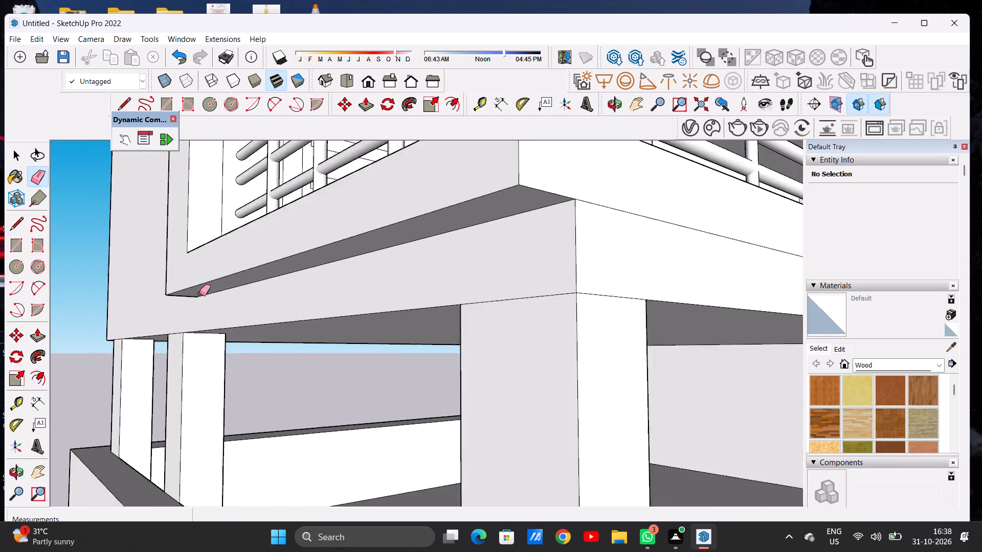
Push/Pull the lower balcony ledge's underside strip down 1' 5/8" to the bottom of the beam, filling the recess.
scroll(199, 293, "down", 5)
scroll(199, 293, "up", 1)
scroll(243, 294, "down", 2)
middle_click_drag(339, 302, 332, 315)
key("p")
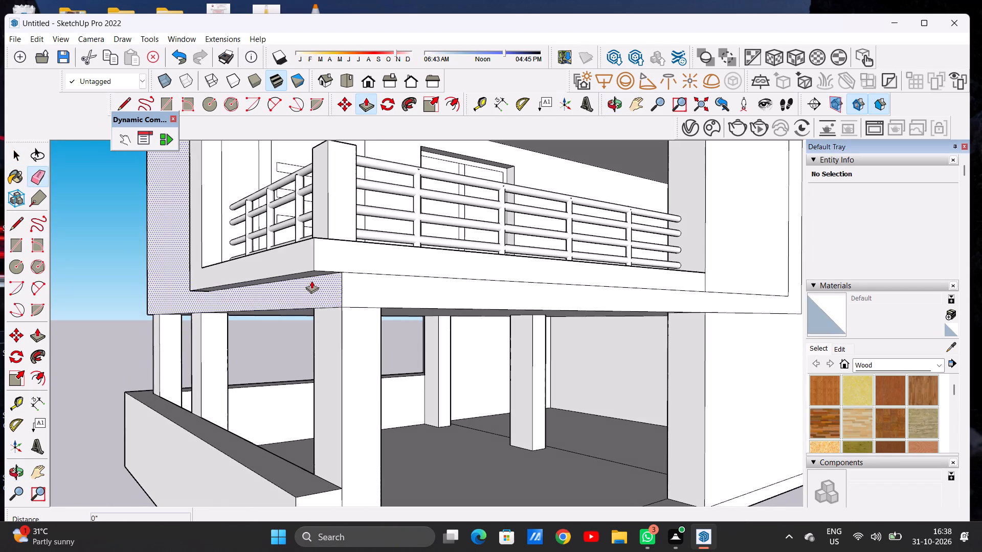
scroll(316, 271, "up", 10)
left_click(316, 271)
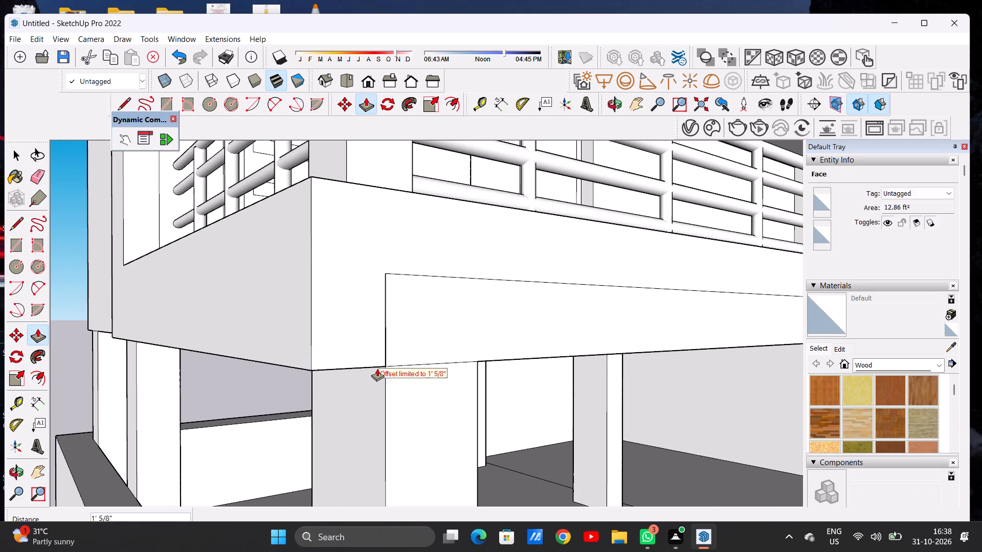
left_click(385, 366)
key("space")
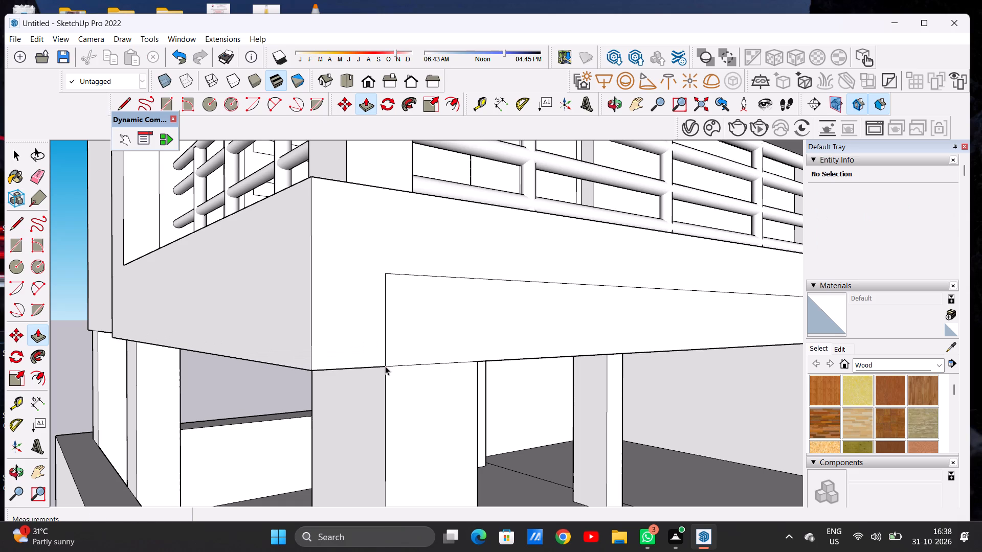
Draw a line about 10 7/8" long continuing the beam's upper edge to the outer corner of the lower balcony ledge.
scroll(391, 339, "down", 18)
middle_click_drag(402, 304, 286, 327)
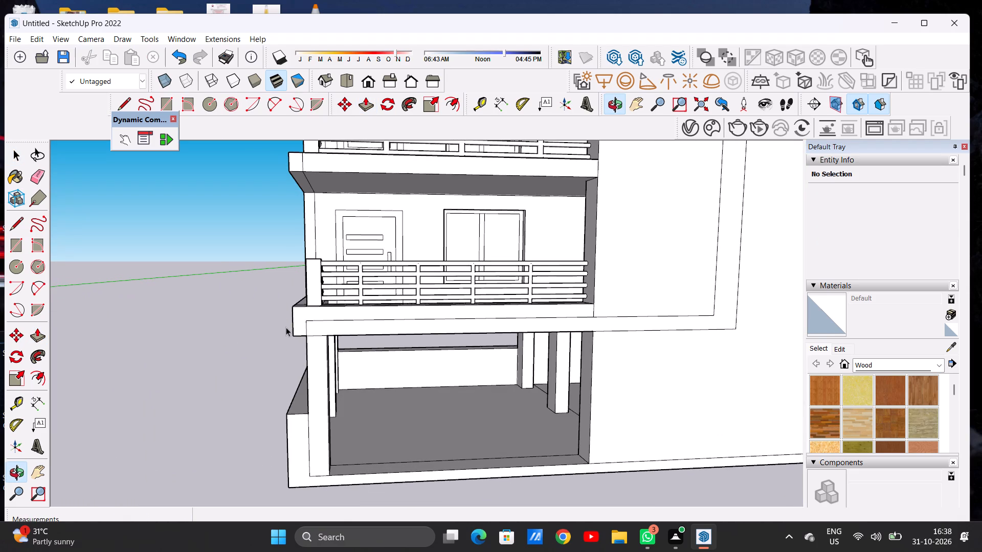
scroll(280, 327, "down", 3)
middle_click_drag(334, 327, 299, 326)
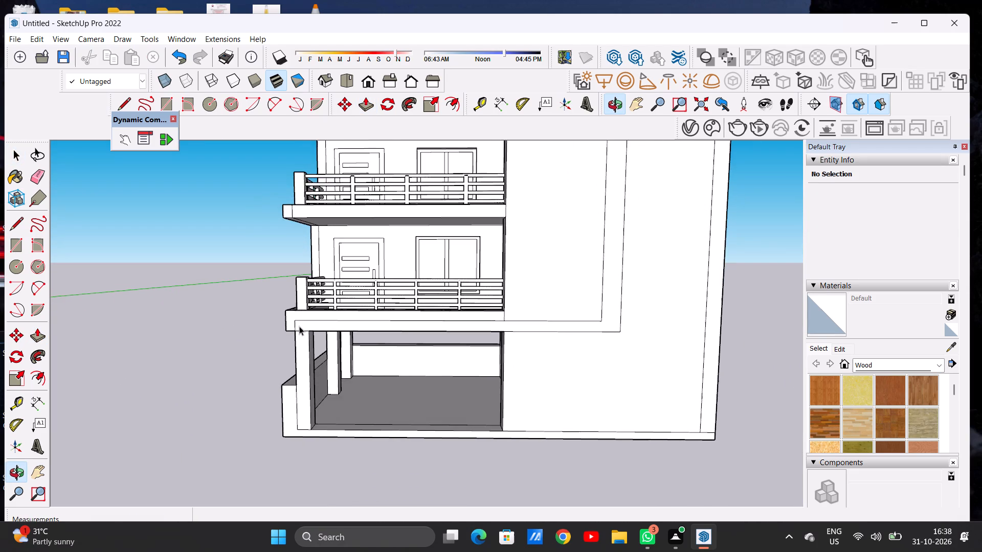
scroll(299, 326, "up", 12)
key("l")
scroll(292, 305, "up", 6)
left_click(289, 315)
left_click(229, 315)
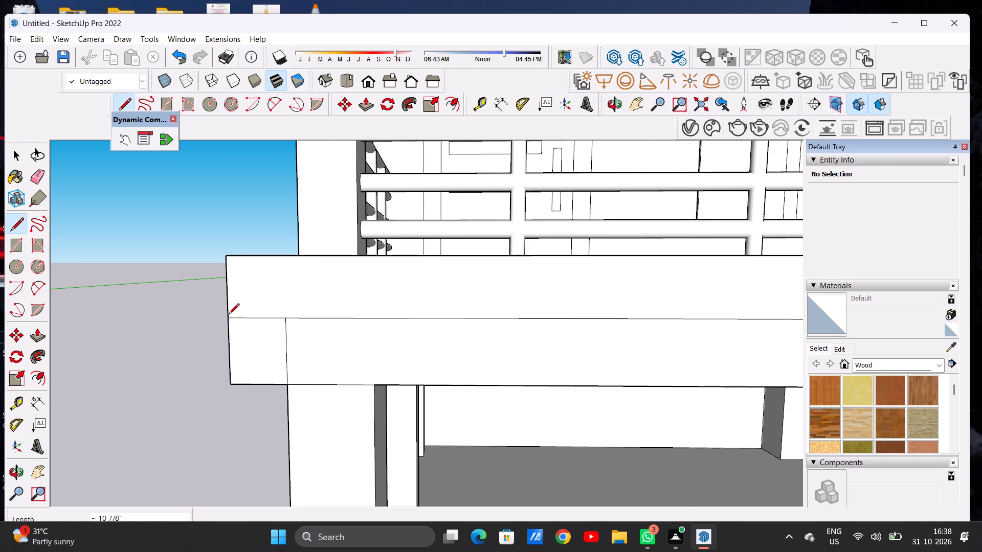
key("space")
Erase the leftover short vertical edge near the outer corner of the lower balcony beam's face.
key("e")
left_click_drag(282, 345, 299, 347)
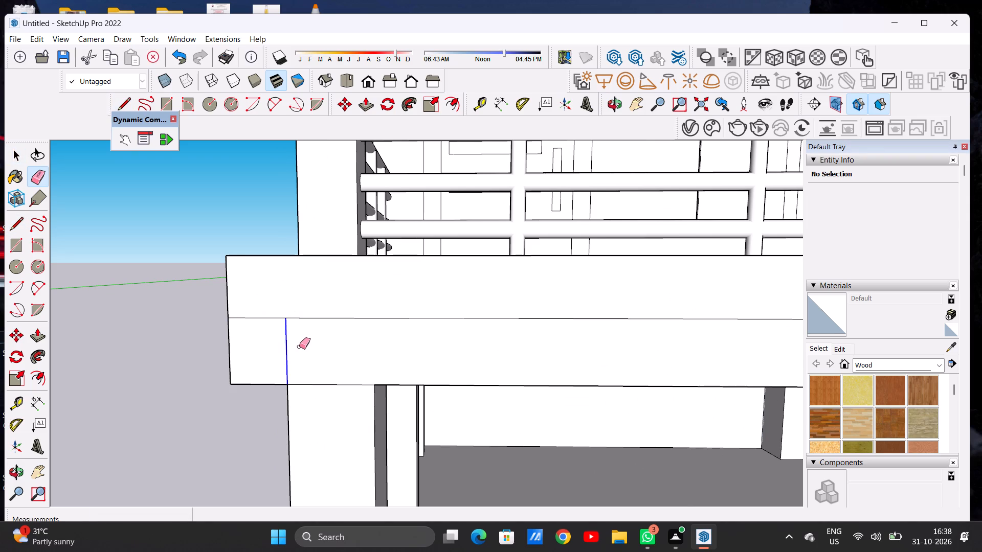
scroll(302, 350, "down", 5)
scroll(304, 351, "down", 20)
middle_click_drag(353, 349, 366, 360)
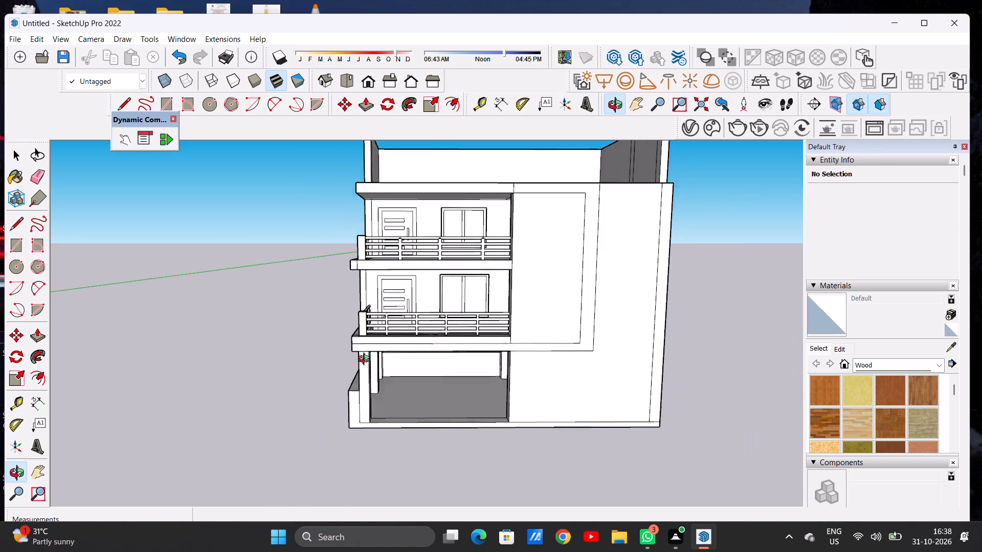
middle_click_drag(366, 360, 485, 370)
key("space")
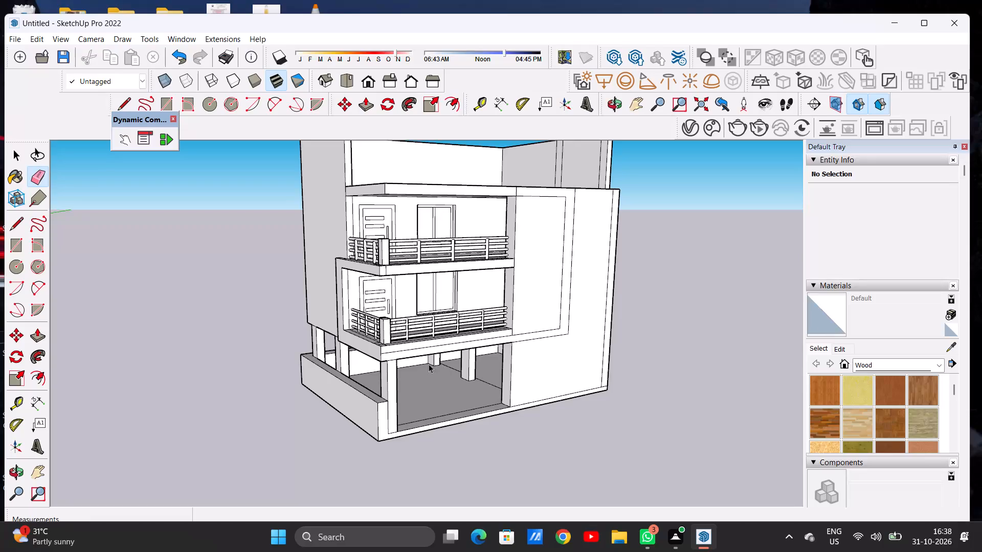
Examine how the roof slab edge meets the outlined band on the side wall, from near and far.
scroll(410, 364, "down", 4)
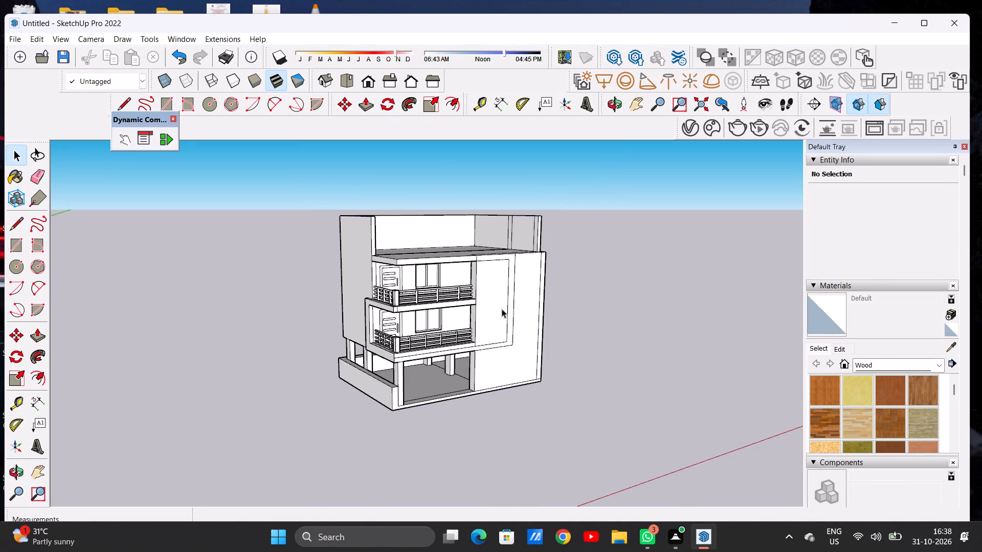
middle_click_drag(479, 308, 339, 304)
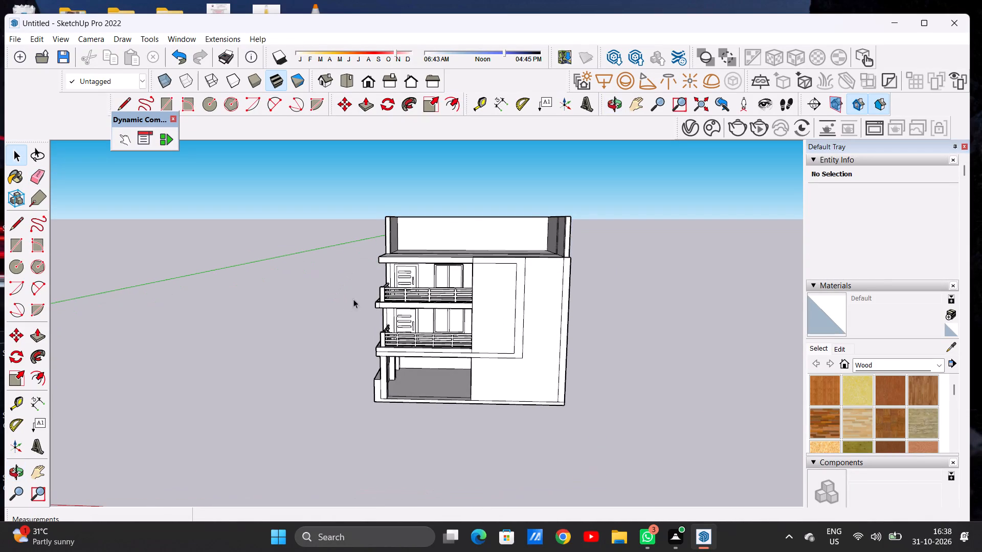
scroll(472, 252, "up", 14)
middle_click_drag(476, 264, 485, 301)
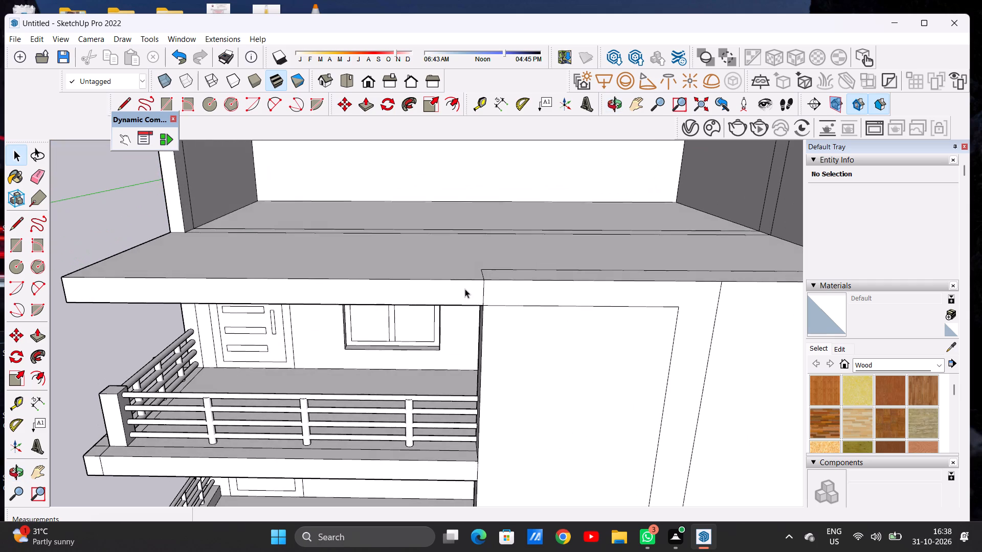
scroll(403, 266, "down", 10)
middle_click_drag(422, 302, 419, 287)
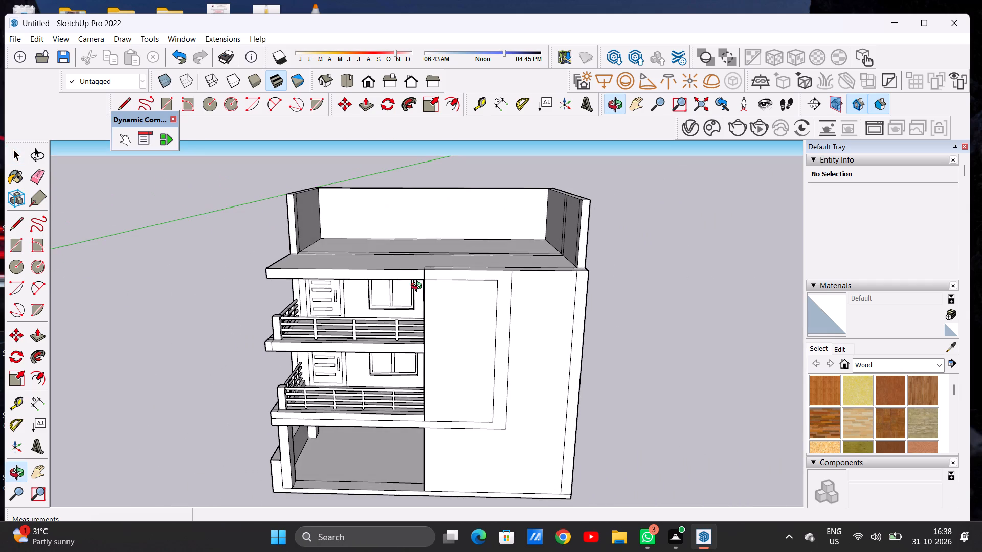
middle_click_drag(419, 287, 419, 275)
scroll(432, 268, "up", 11)
scroll(420, 274, "down", 1)
scroll(420, 274, "up", 1)
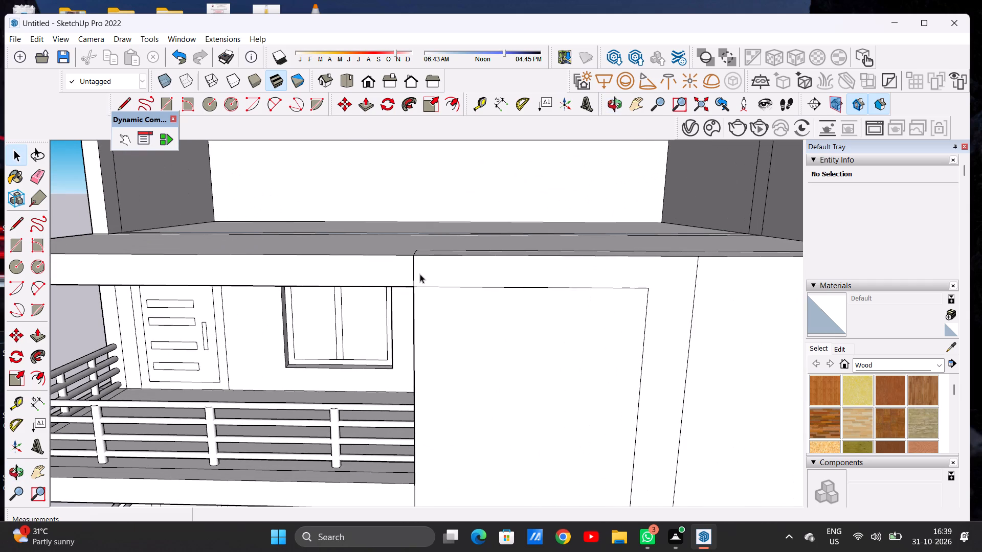
middle_click_drag(420, 276, 421, 261)
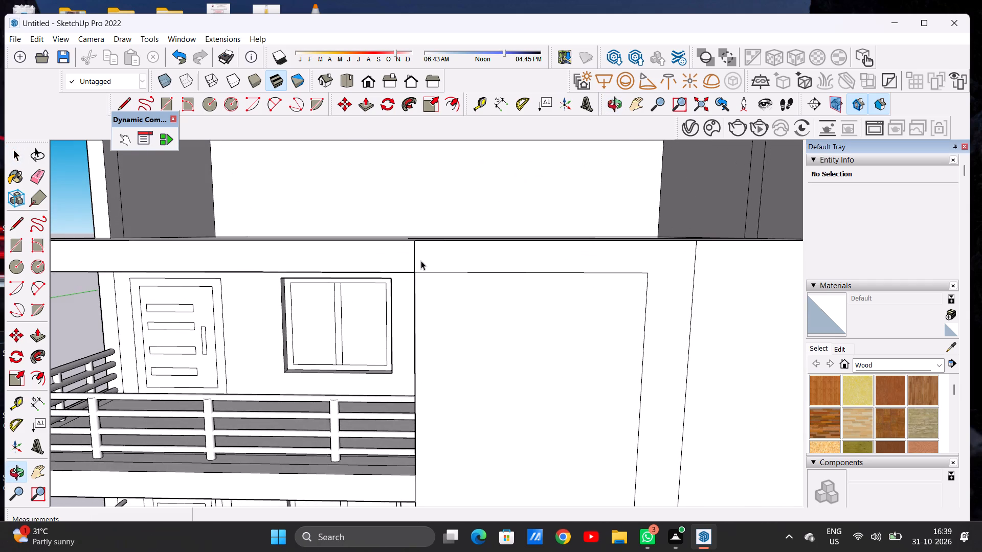
scroll(413, 268, "down", 9)
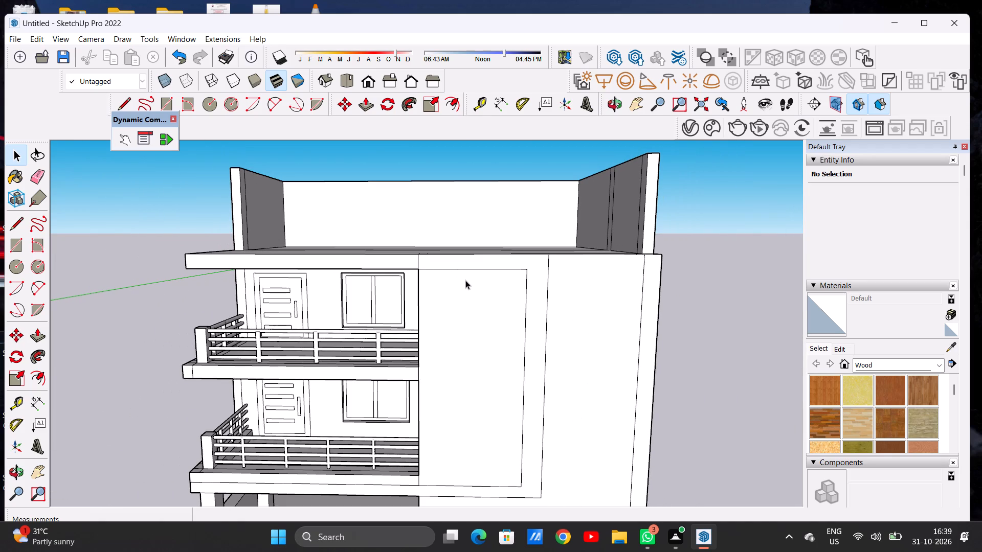
middle_click_drag(465, 280, 456, 258)
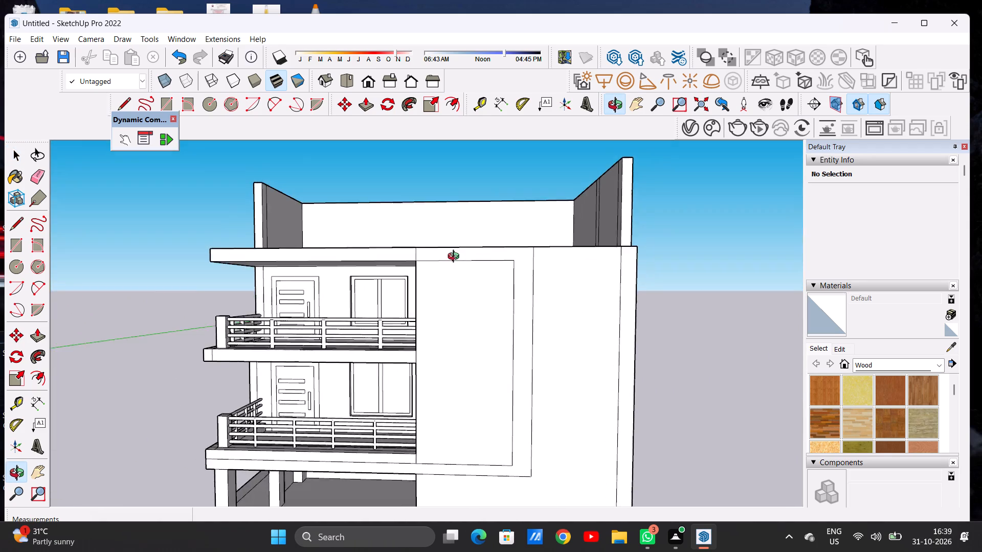
middle_click_drag(456, 258, 460, 279)
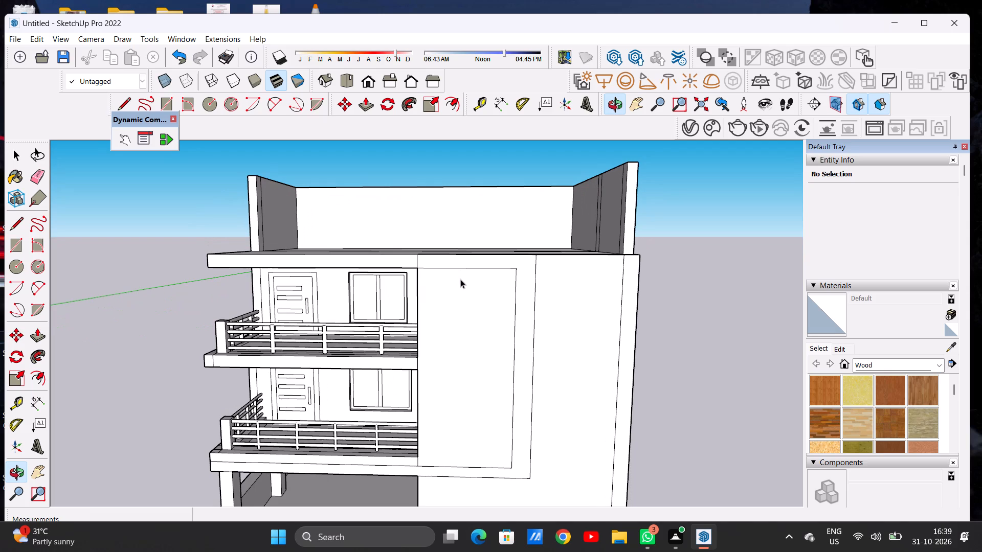
scroll(456, 282, "down", 7)
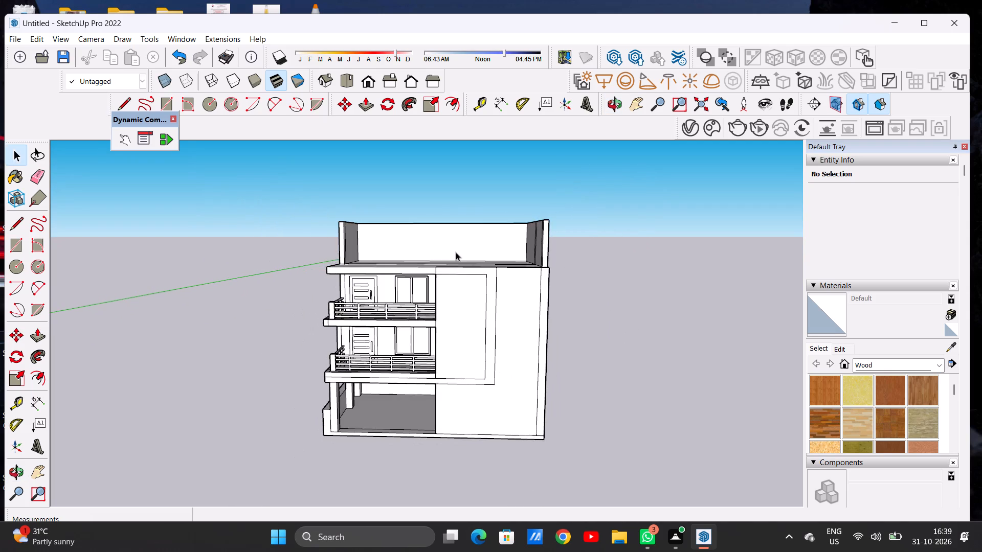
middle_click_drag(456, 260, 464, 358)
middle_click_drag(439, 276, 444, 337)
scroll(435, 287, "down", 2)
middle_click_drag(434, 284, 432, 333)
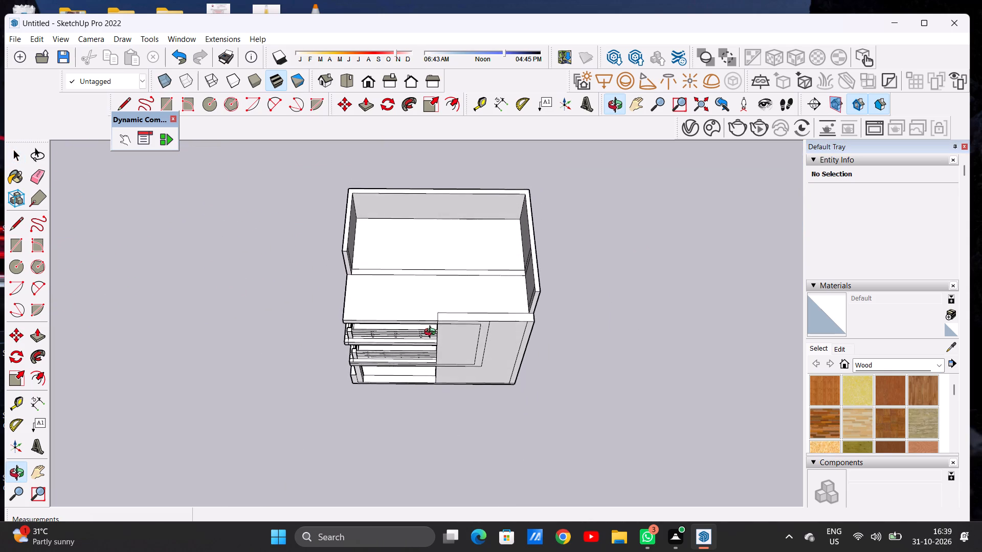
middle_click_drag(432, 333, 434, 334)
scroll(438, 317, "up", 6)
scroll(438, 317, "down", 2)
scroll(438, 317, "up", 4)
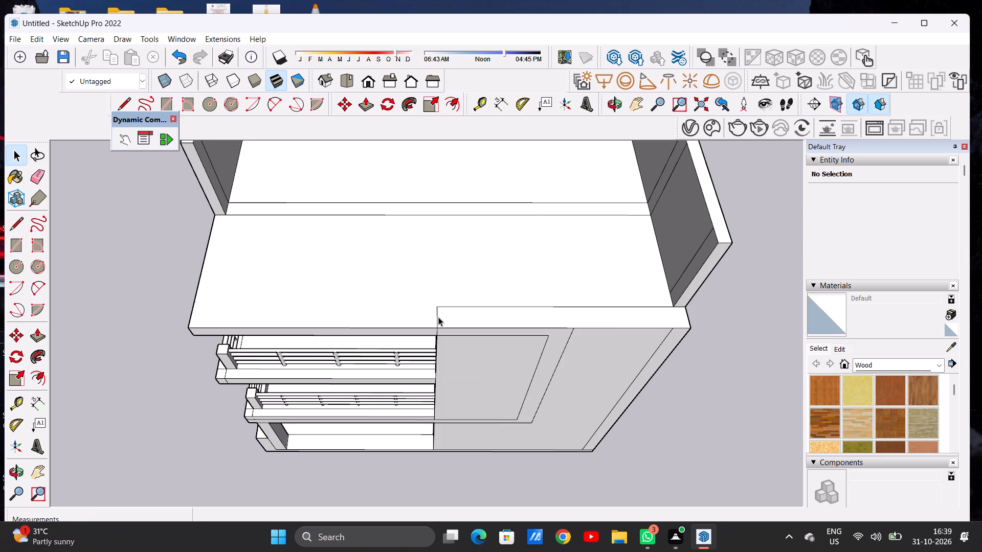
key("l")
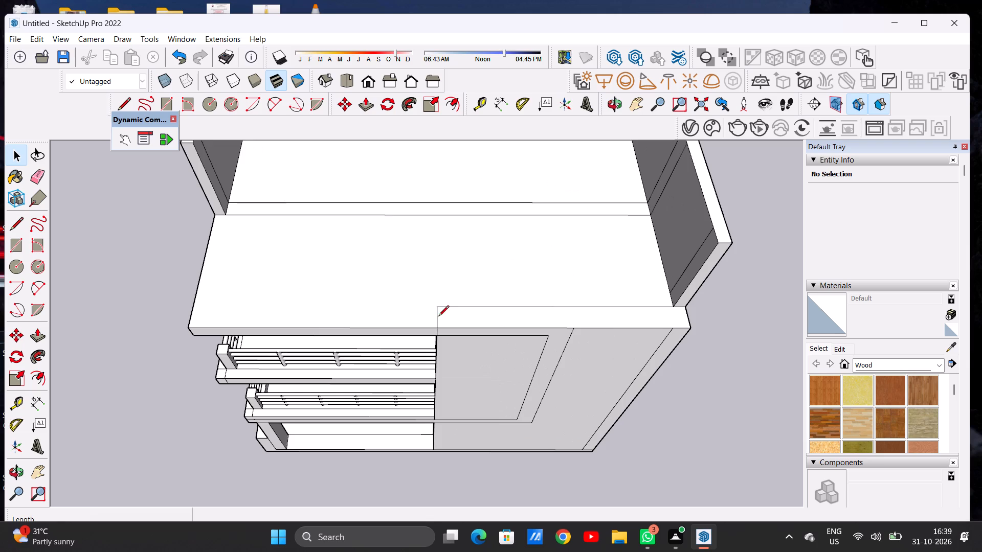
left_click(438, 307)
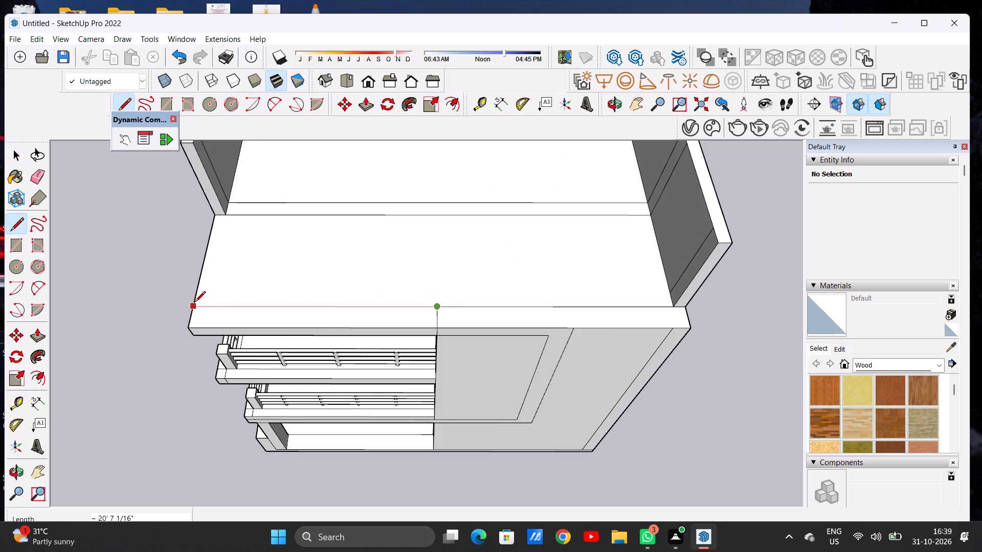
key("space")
Examine the roof slab, the balconies and the outlined side wall from above.
scroll(432, 323, "down", 7)
scroll(432, 323, "up", 1)
scroll(433, 323, "down", 6)
middle_click_drag(503, 336, 502, 264)
scroll(520, 294, "up", 1)
scroll(520, 294, "down", 1)
scroll(520, 294, "up", 3)
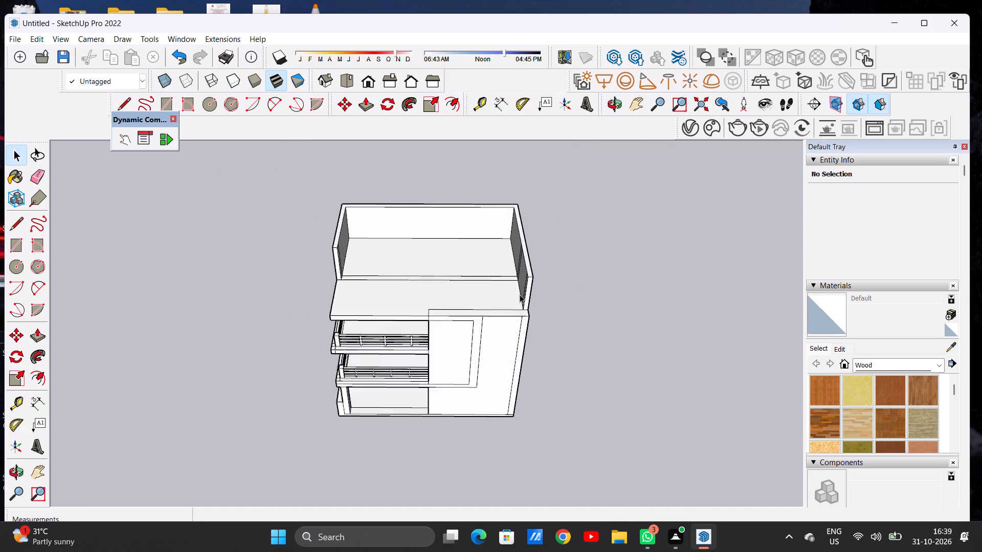
scroll(520, 294, "up", 1)
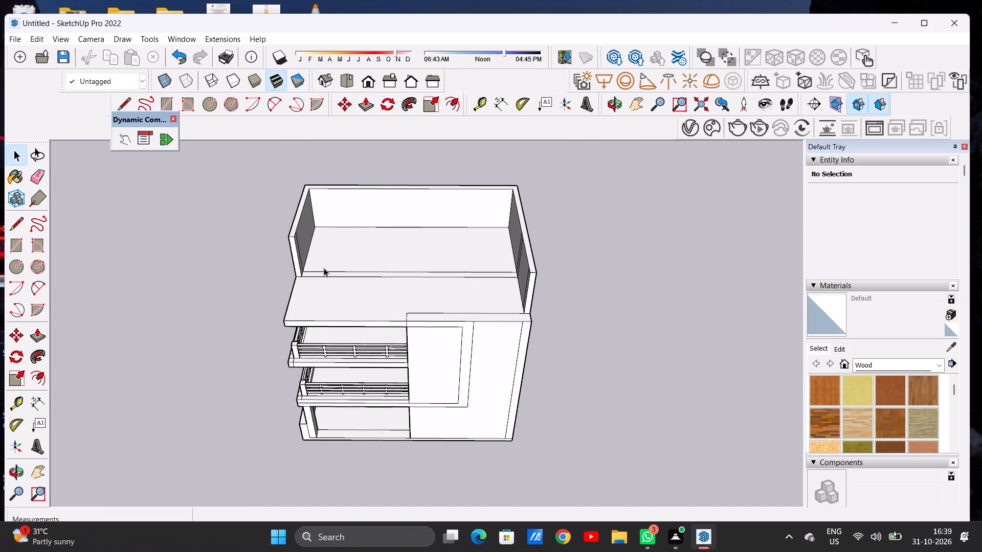
Push/Pull the narrow strip across the roof floor up about 8' 8 9/16" to the top of the side parapet.
scroll(500, 308, "down", 7)
middle_click_drag(510, 302, 510, 267)
scroll(526, 289, "up", 19)
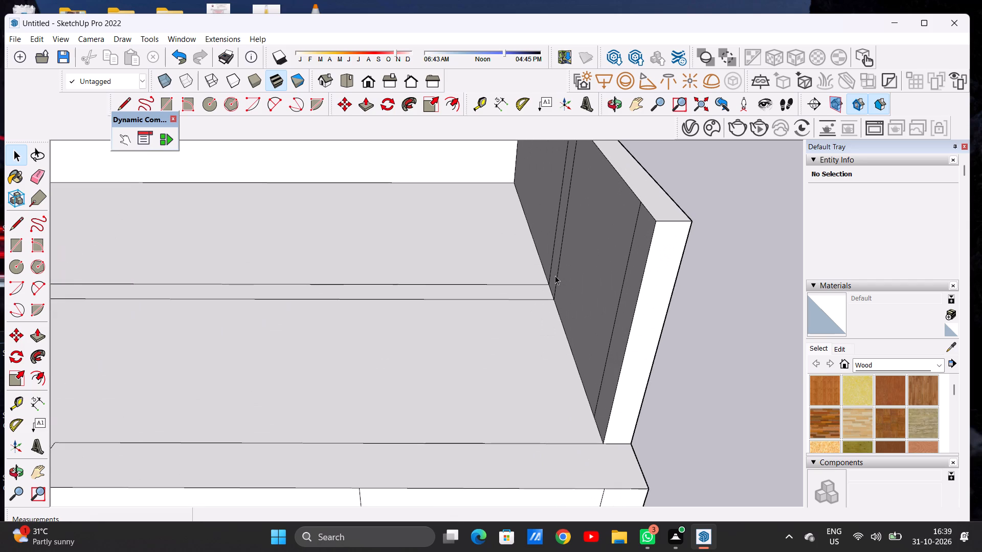
key("p")
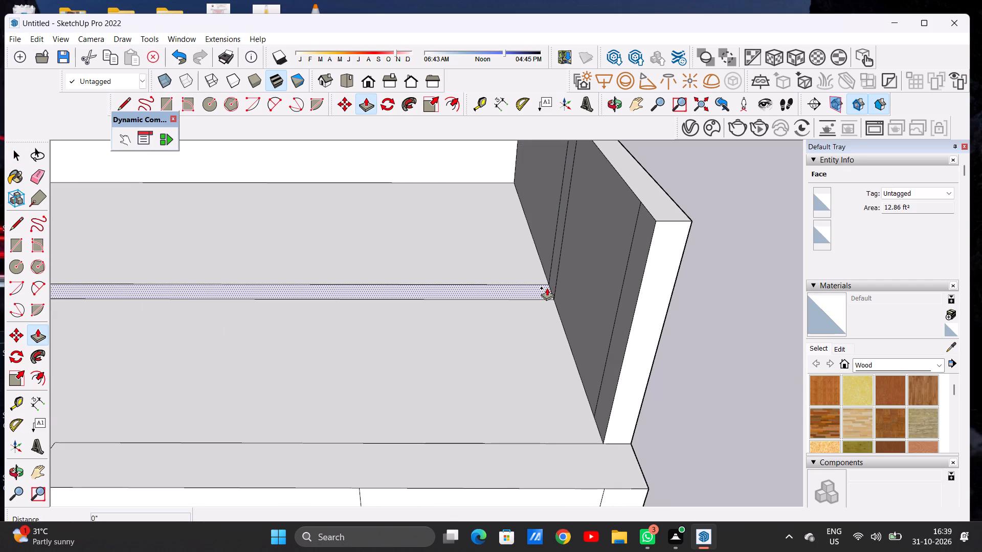
left_click(547, 288)
scroll(548, 241, "down", 10)
scroll(567, 196, "up", 6)
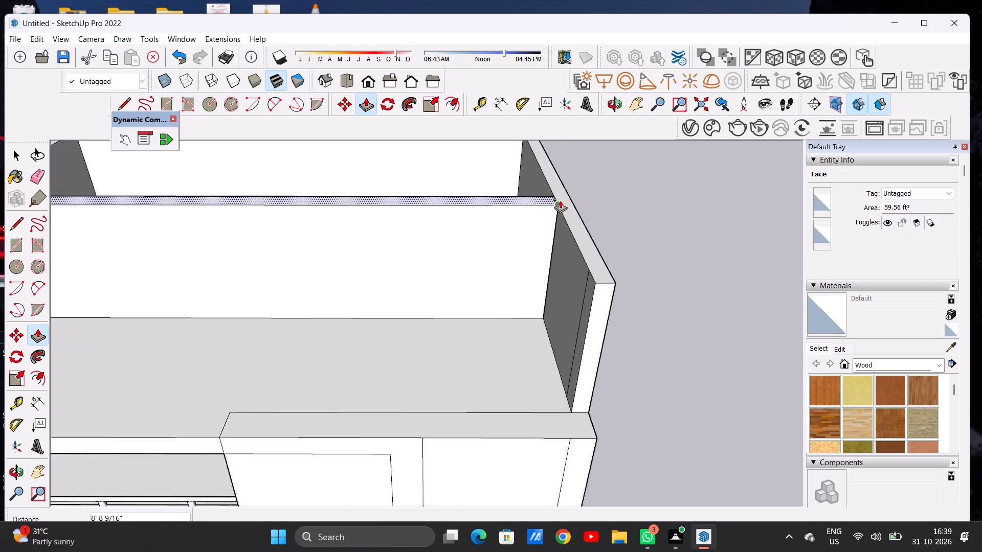
scroll(560, 200, "up", 1)
left_click(557, 204)
key("space")
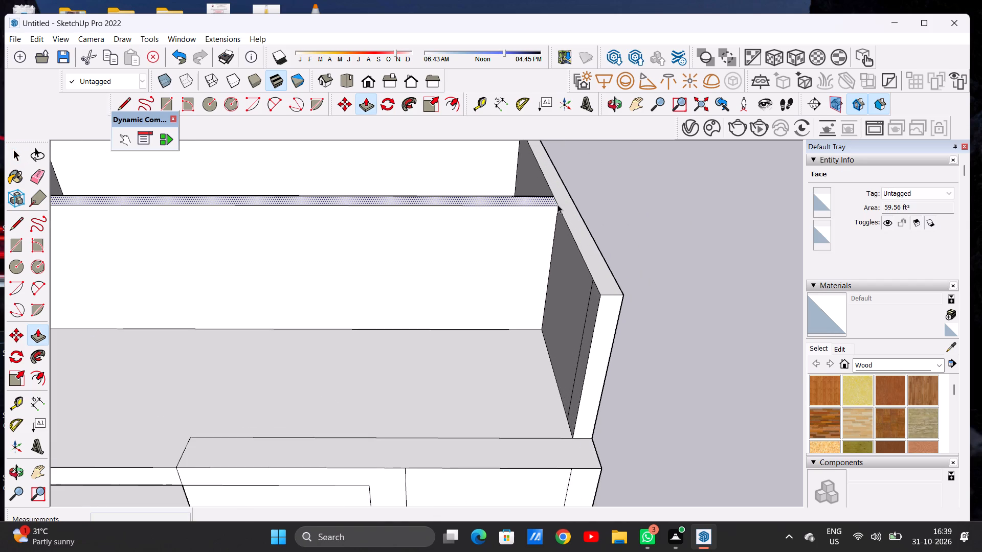
Push/Pull the top face of the front side wall up about 8' 8 9/16" to the parapet's top corner.
scroll(560, 256, "down", 19)
middle_click_drag(505, 312, 503, 255)
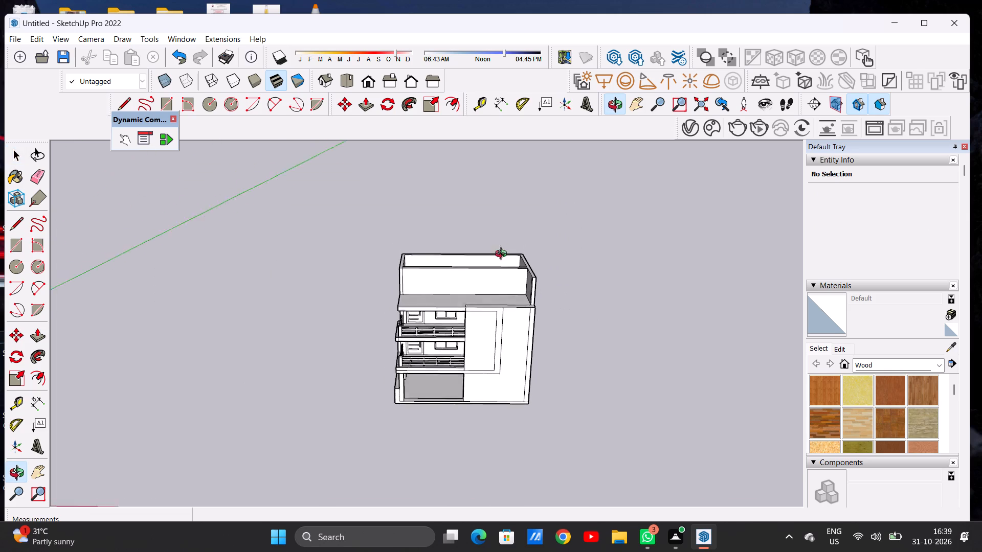
middle_click_drag(503, 255, 502, 237)
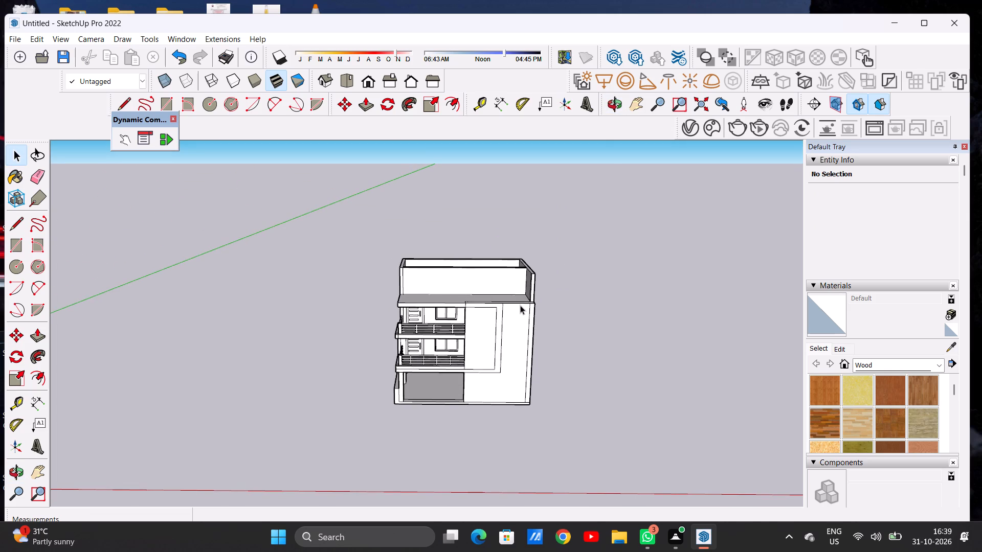
middle_click_drag(517, 305, 517, 372)
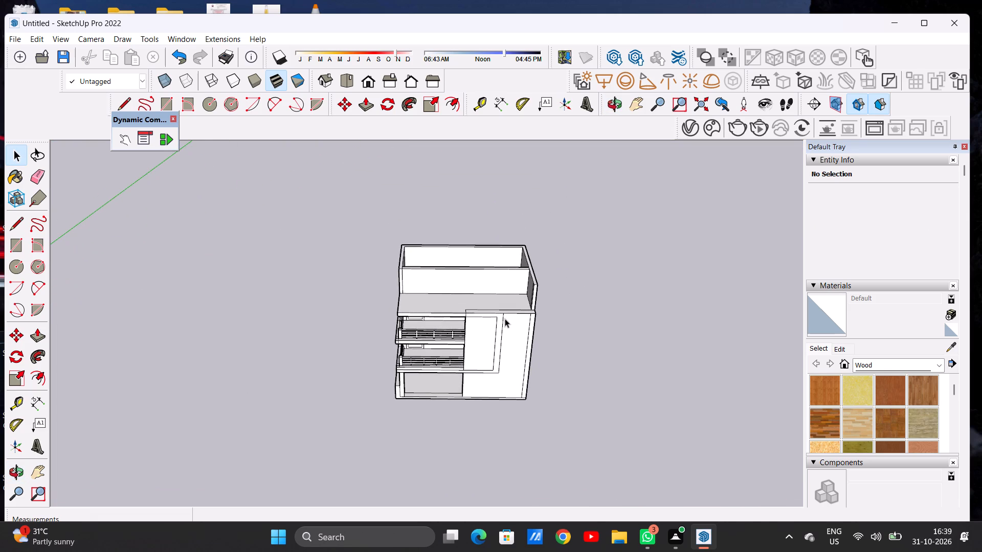
scroll(536, 325, "up", 3)
scroll(536, 325, "down", 1)
scroll(536, 325, "up", 7)
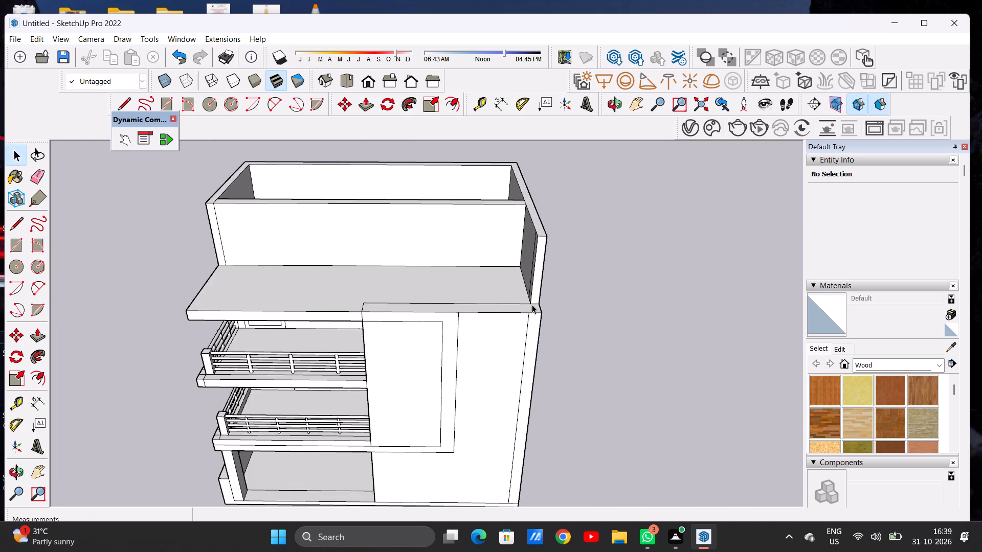
scroll(533, 306, "up", 5)
key("p")
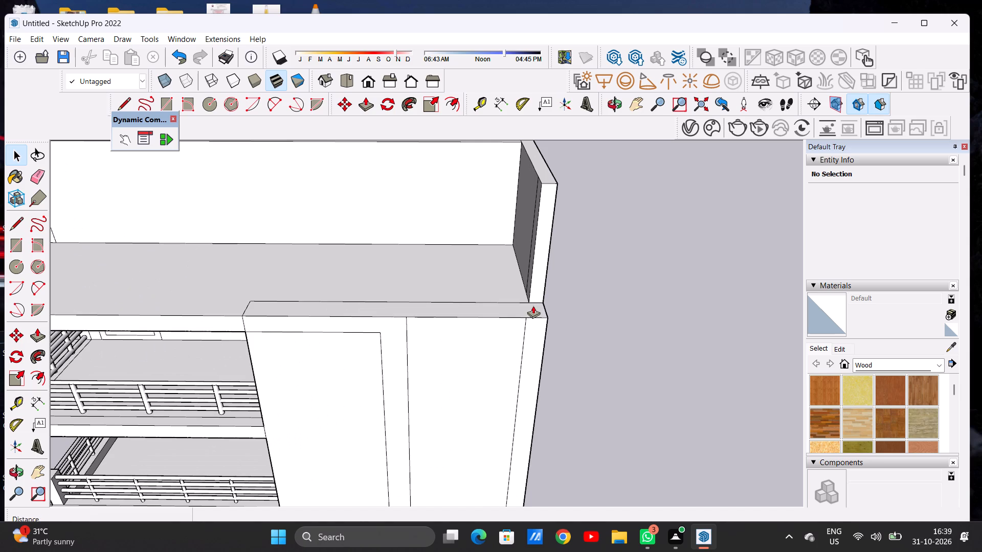
scroll(533, 306, "up", 3)
left_click(541, 314)
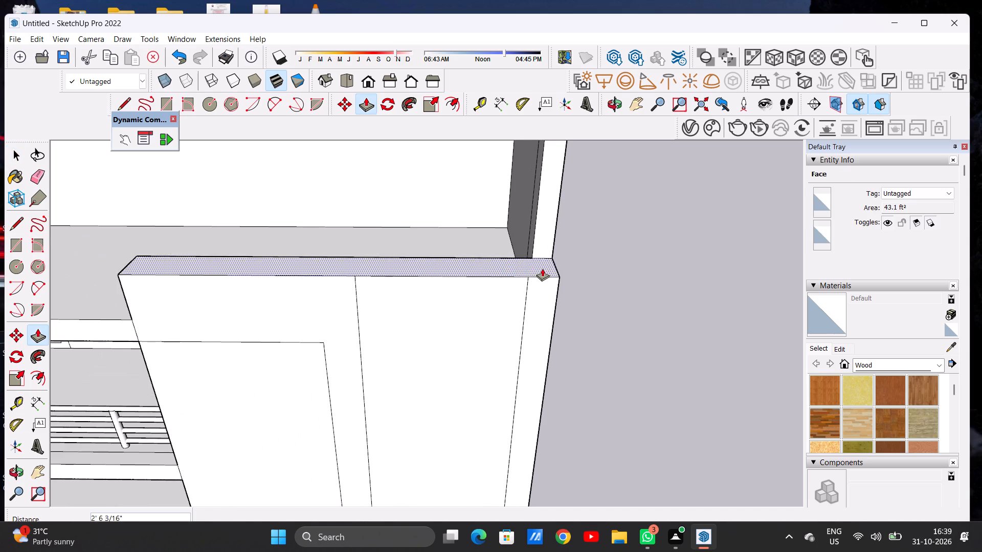
scroll(542, 268, "down", 7)
middle_click_drag(564, 201, 483, 235)
scroll(511, 246, "up", 4)
scroll(511, 246, "down", 1)
scroll(511, 246, "up", 2)
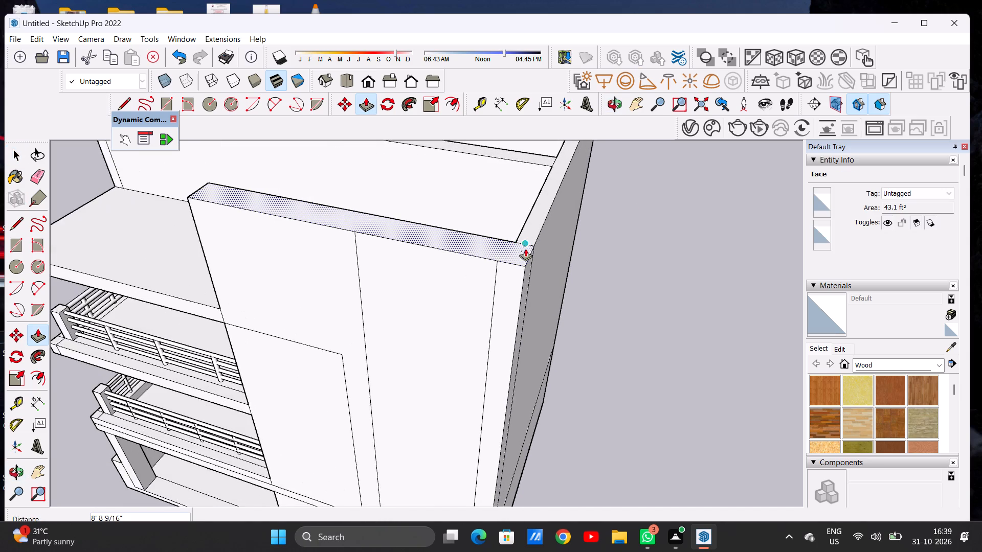
scroll(525, 248, "up", 1)
left_click(537, 247)
key("space")
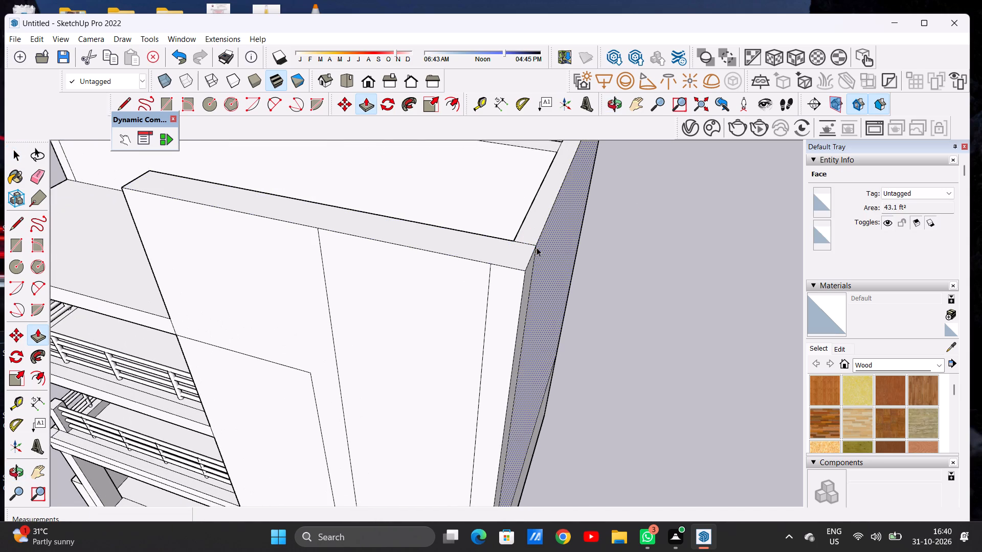
Draw a line continuing the roof slab's upper edge across the front side wall to the outlined band's outer vertical line.
scroll(523, 263, "down", 20)
scroll(523, 263, "down", 2)
middle_click_drag(504, 317, 561, 226)
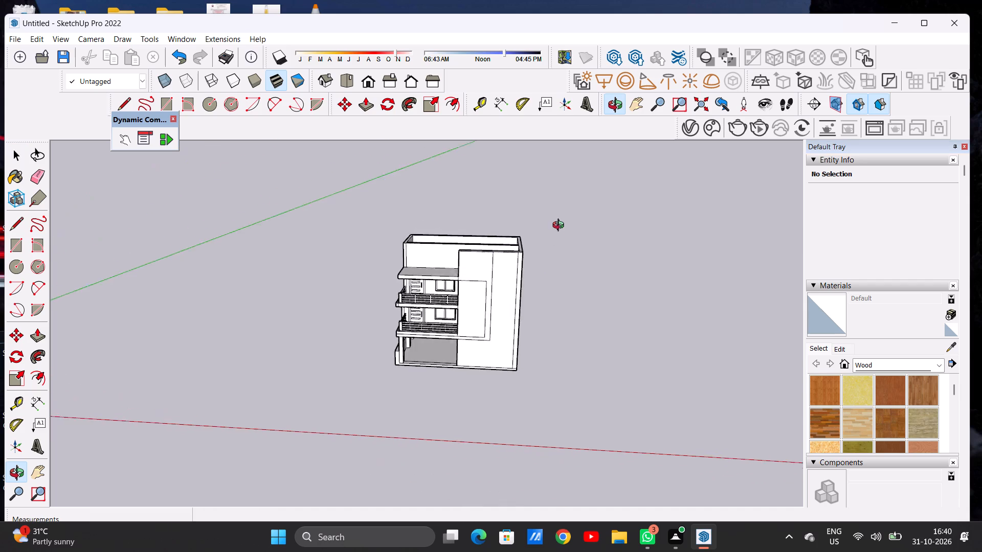
middle_click_drag(561, 226, 561, 220)
scroll(473, 305, "up", 6)
middle_click_drag(483, 272, 483, 245)
scroll(483, 245, "up", 2)
scroll(483, 245, "down", 1)
scroll(483, 245, "up", 4)
key("l")
scroll(483, 245, "up", 2)
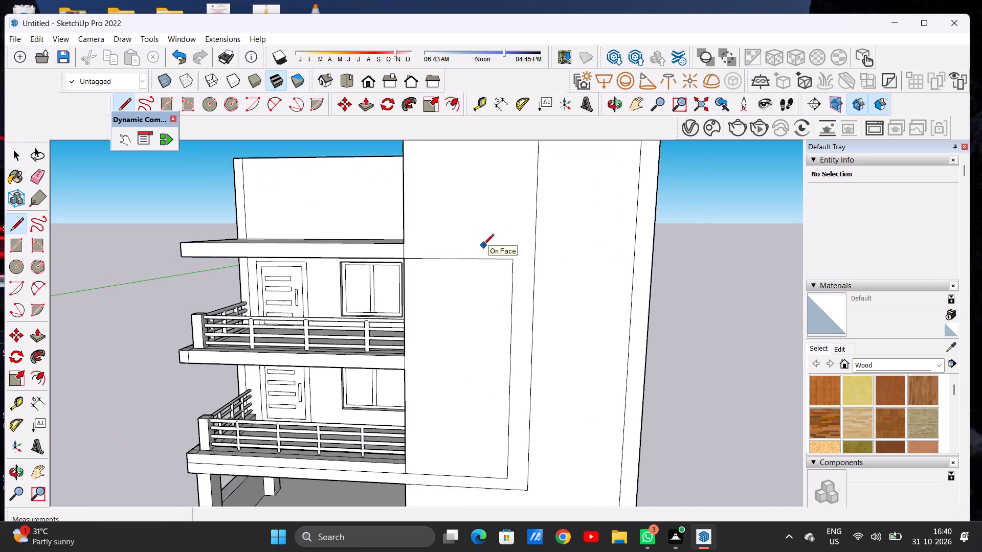
scroll(483, 245, "up", 2)
left_click(385, 242)
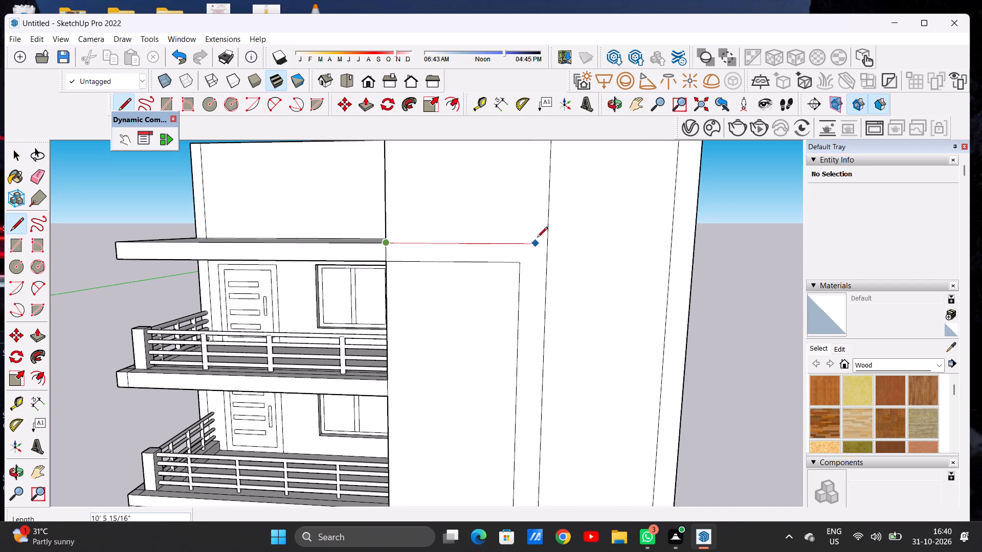
left_click(549, 243)
key("space")
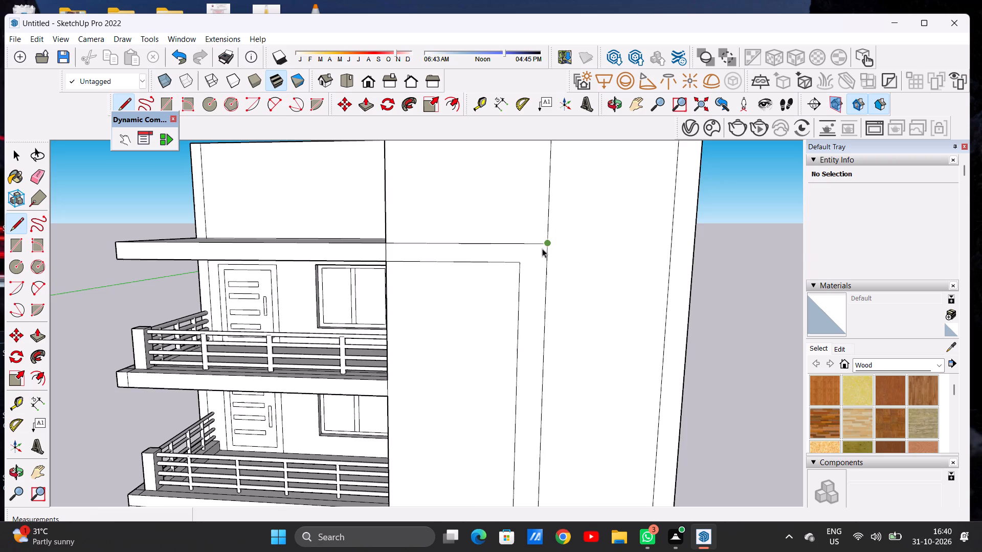
Erase the part of the band's outer vertical line that runs above its new top edge on the raised wall.
scroll(512, 298, "down", 7)
key("e")
left_click_drag(540, 245, 522, 248)
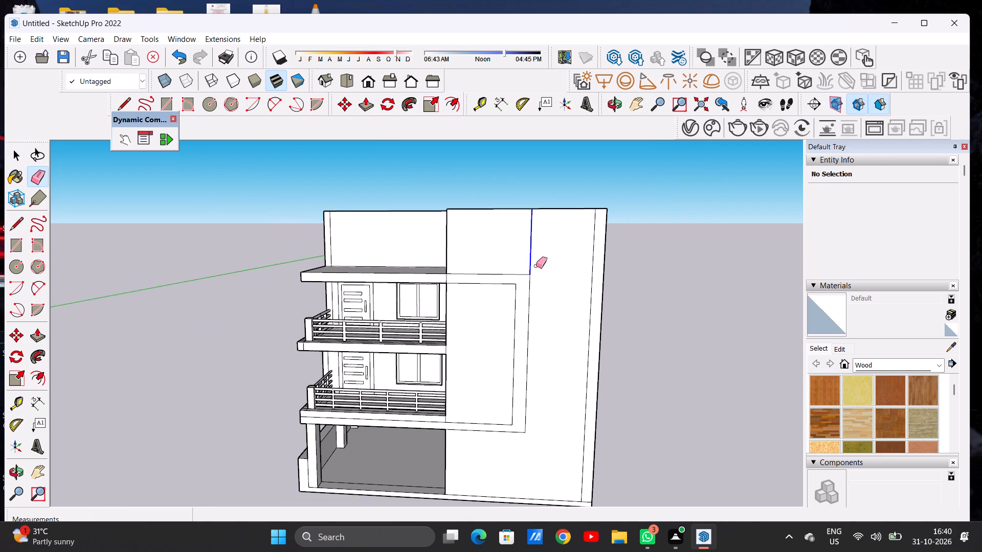
scroll(535, 293, "down", 8)
scroll(535, 297, "up", 1)
scroll(530, 302, "down", 6)
middle_click_drag(527, 327, 533, 306)
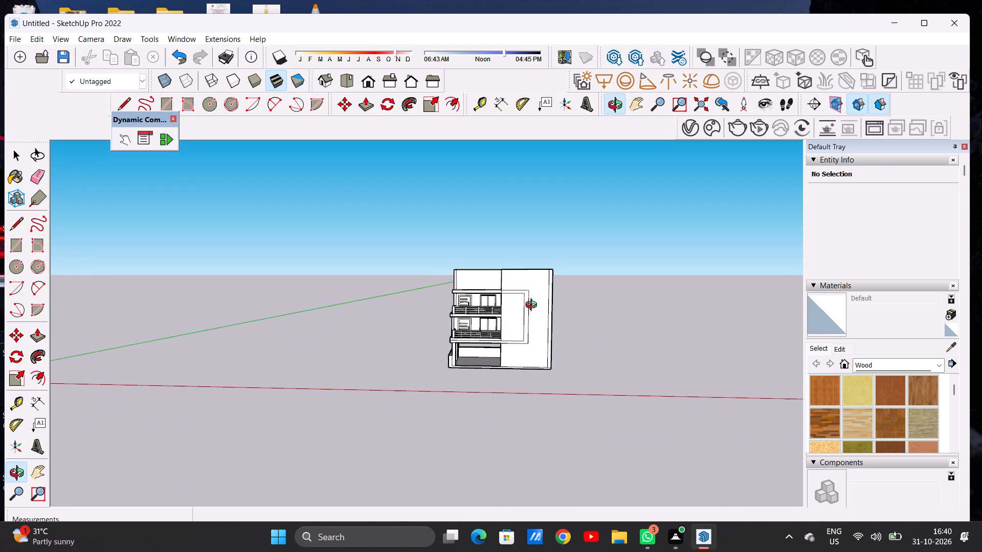
middle_click_drag(533, 306, 537, 310)
scroll(504, 313, "up", 12)
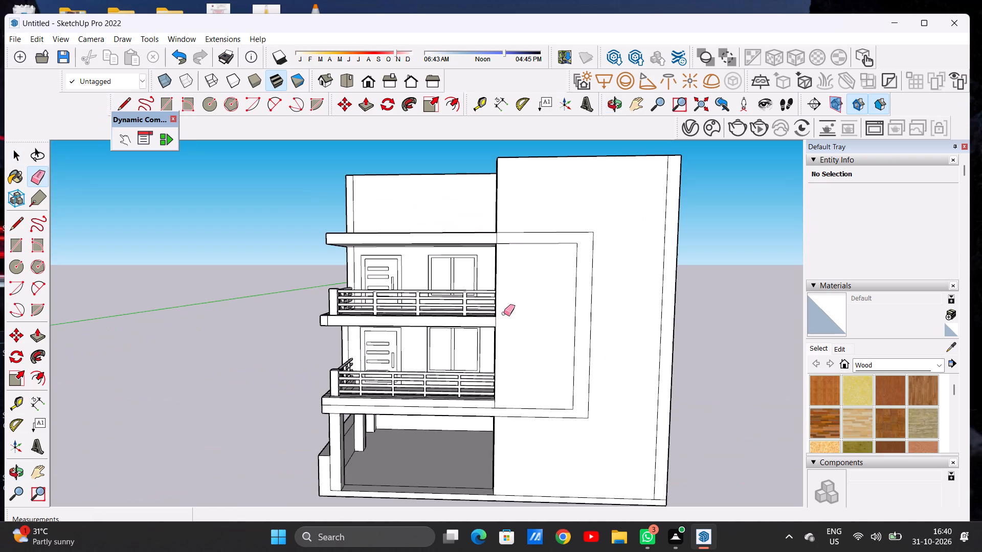
key("space")
Draw a line about 3' 9 9/16" continuing the middle balcony slab's upper edge, and about 11' 2 13/16" down to the band's lower inner edge.
middle_click_drag(508, 317, 518, 318)
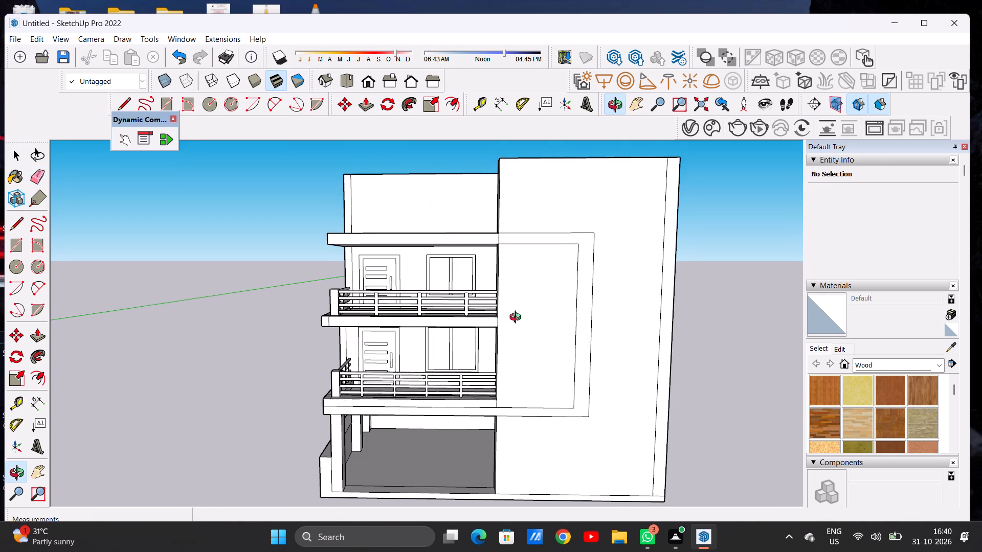
middle_click_drag(518, 318, 517, 319)
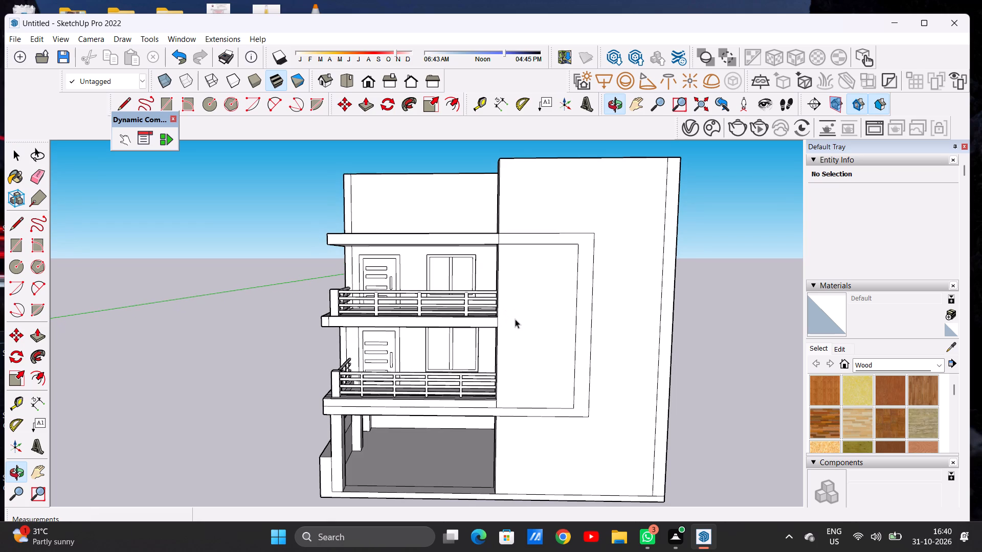
scroll(529, 342, "up", 4)
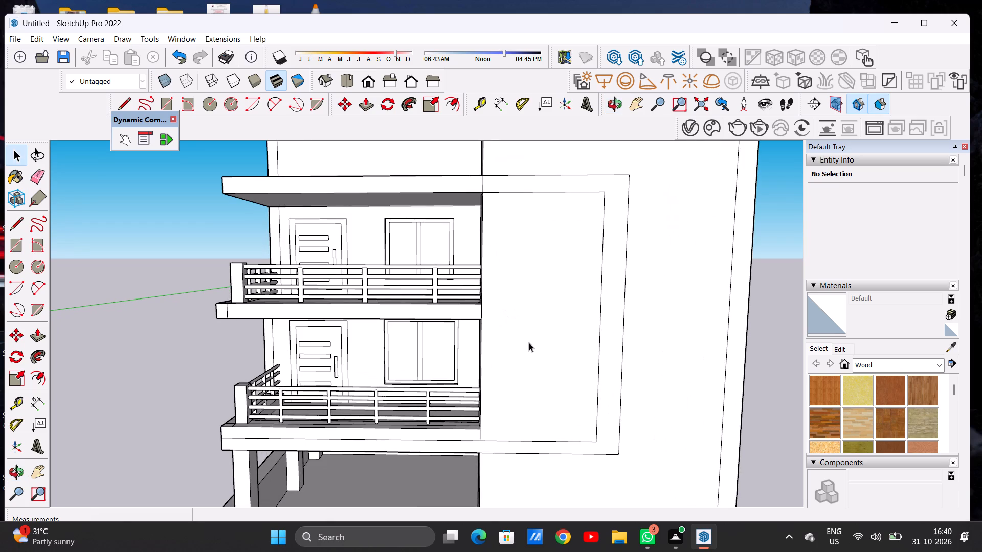
key("l")
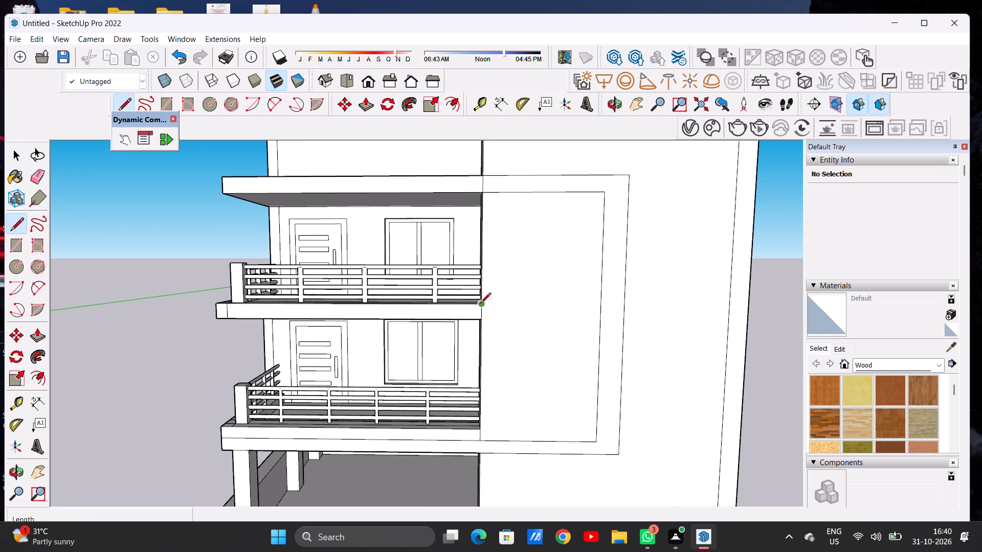
left_click(481, 307)
left_click(529, 307)
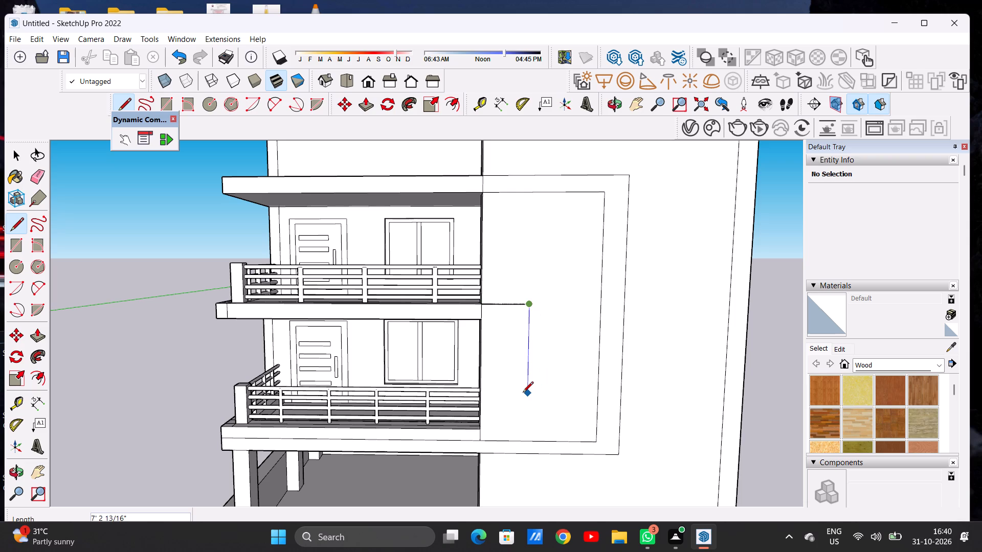
scroll(529, 438, "up", 5)
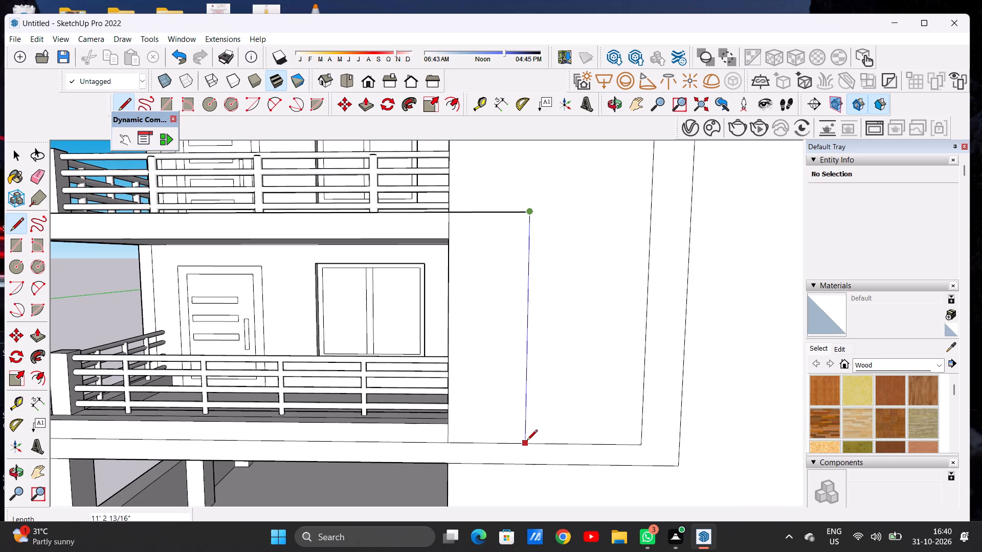
left_click(527, 441)
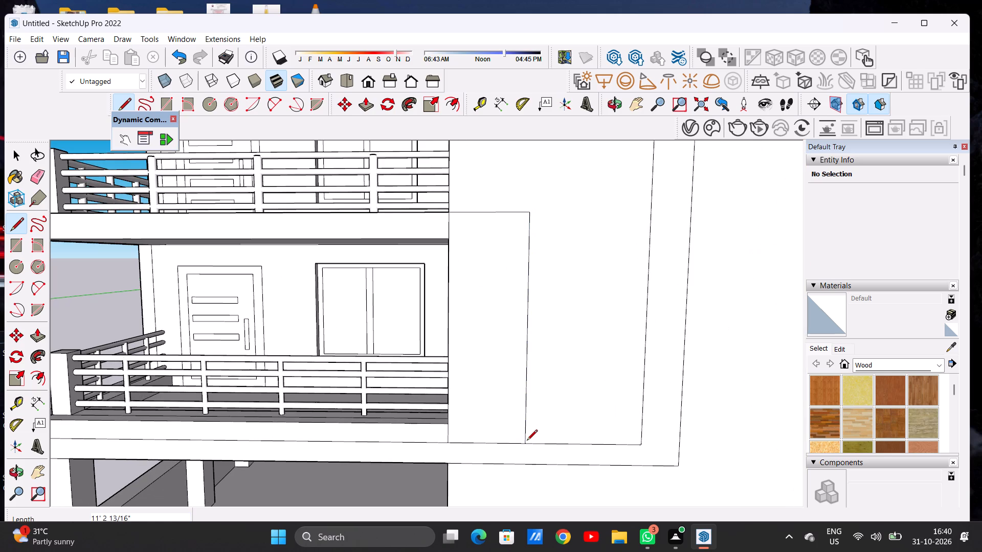
key("space")
Erase the short vertical edge separating the roof slab's front face from the outlined band on the side wall.
scroll(484, 429, "down", 13)
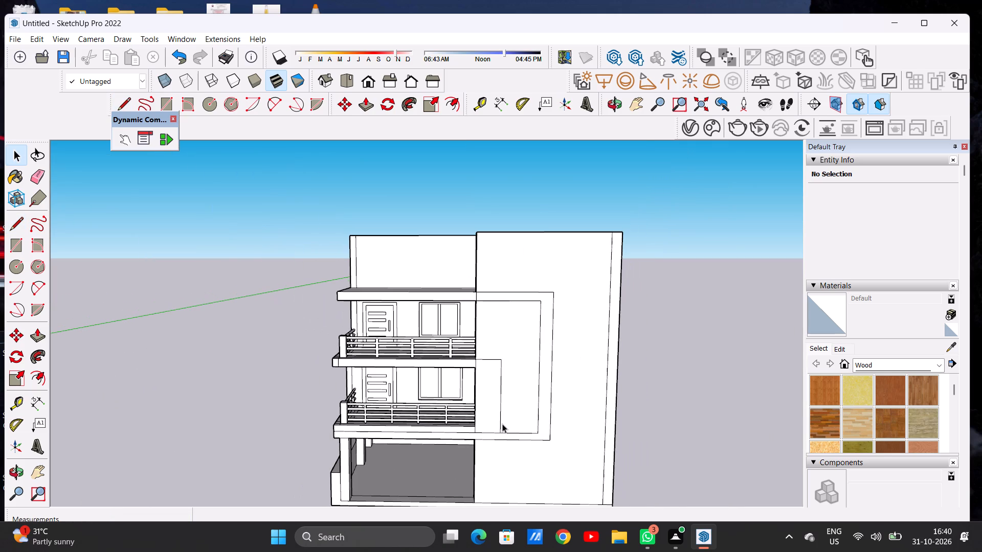
scroll(509, 400, "up", 8)
scroll(518, 401, "down", 3)
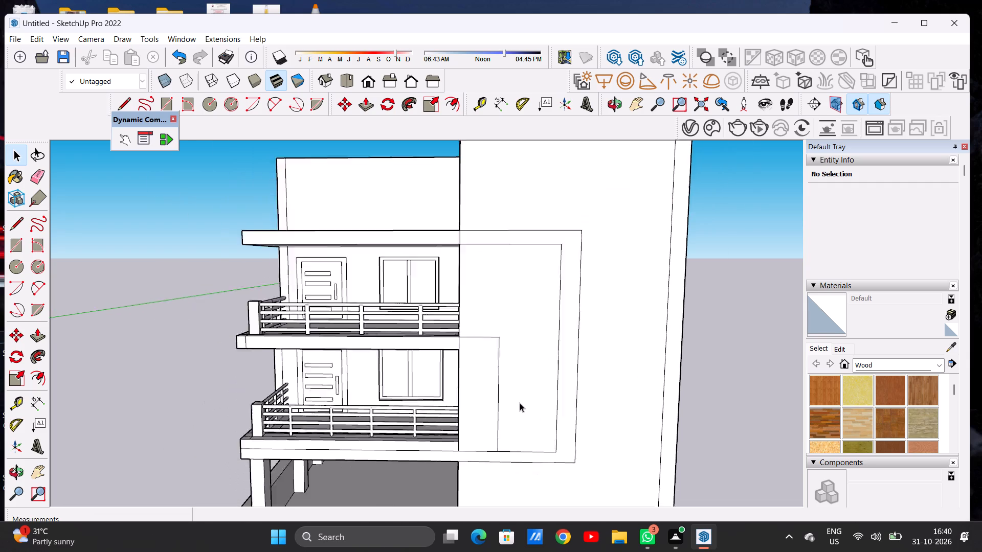
scroll(520, 403, "down", 2)
middle_click_drag(520, 403, 530, 394)
scroll(497, 392, "down", 5)
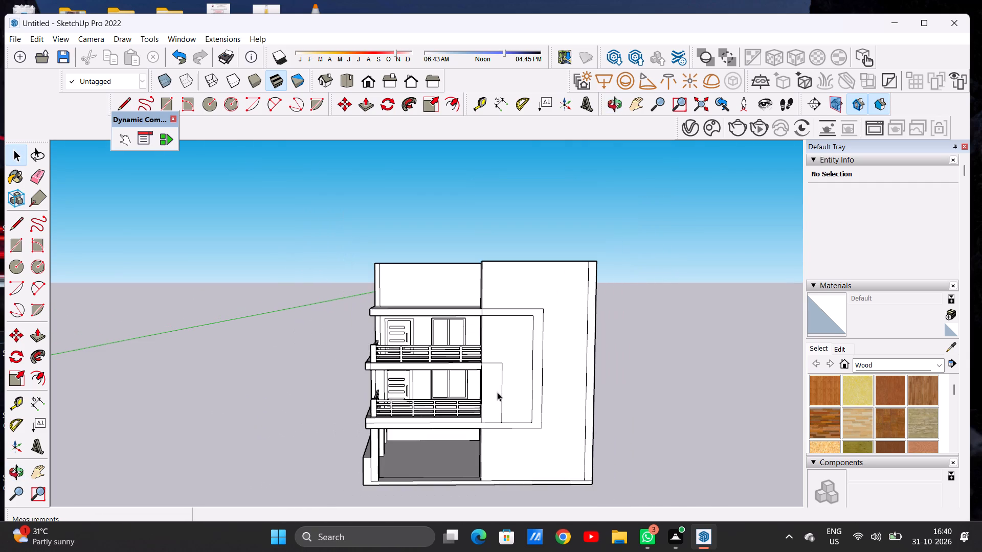
scroll(497, 392, "down", 6)
scroll(500, 344, "up", 20)
scroll(500, 344, "up", 4)
scroll(456, 338, "down", 1)
scroll(456, 338, "up", 1)
scroll(439, 345, "down", 2)
scroll(439, 345, "up", 2)
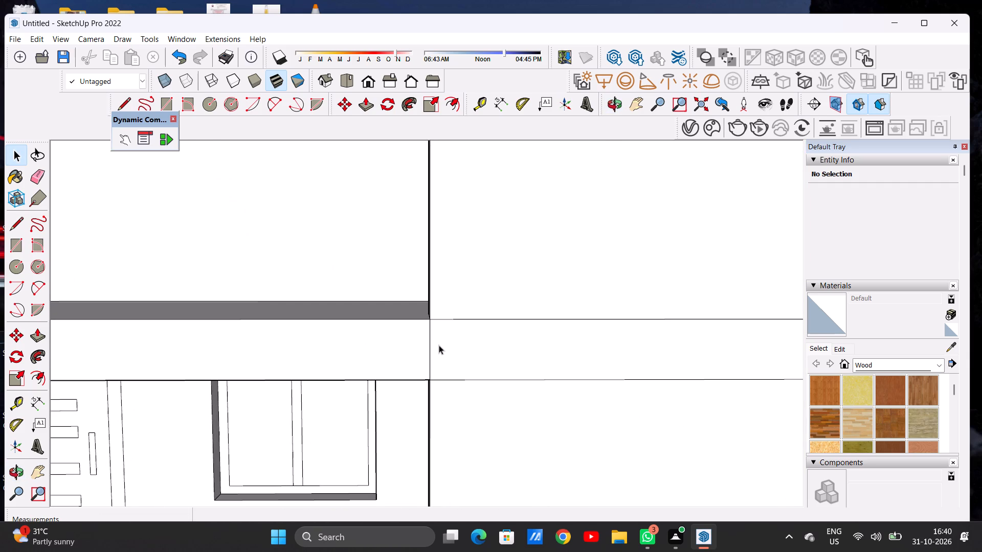
key("e")
left_click_drag(425, 347, 434, 351)
key("space")
scroll(434, 352, "down", 14)
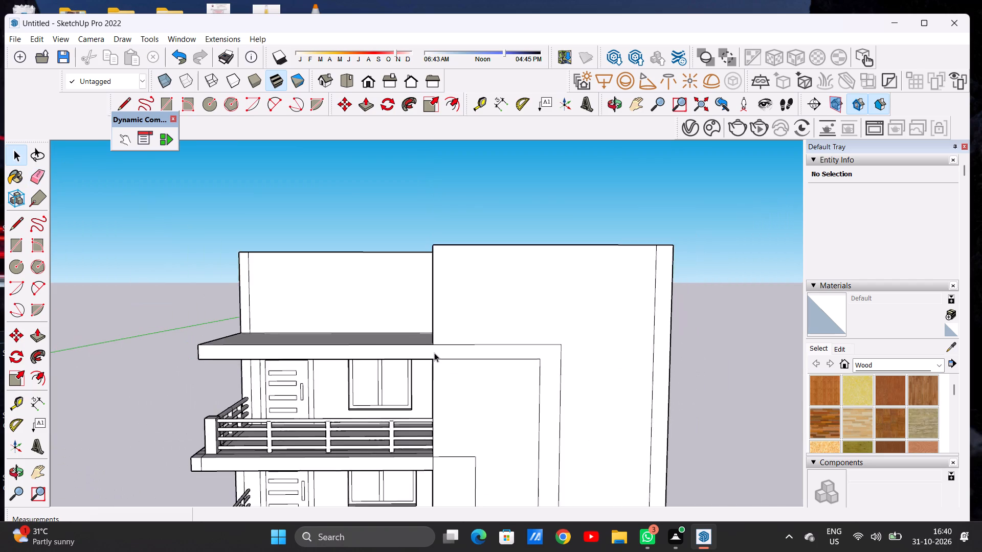
scroll(434, 353, "down", 3)
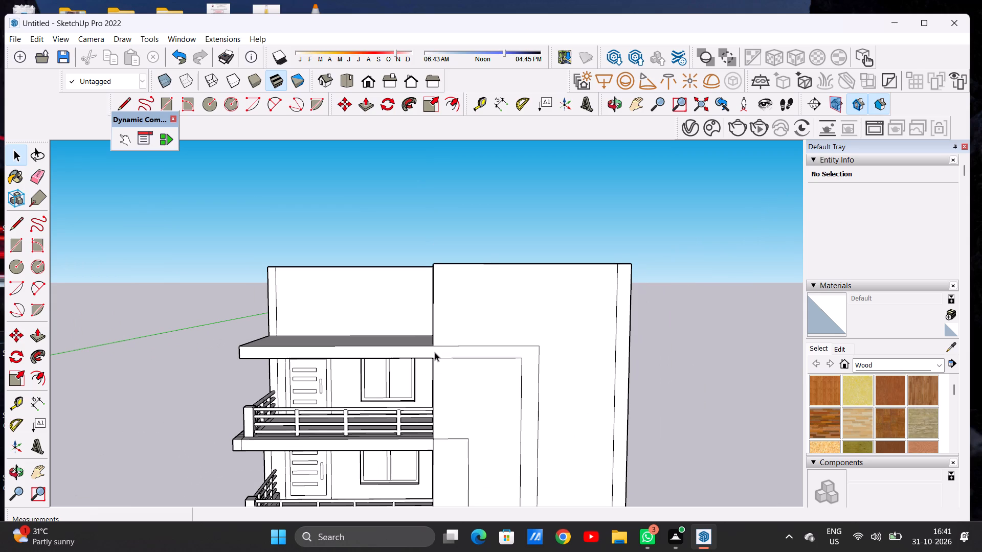
scroll(435, 352, "down", 2)
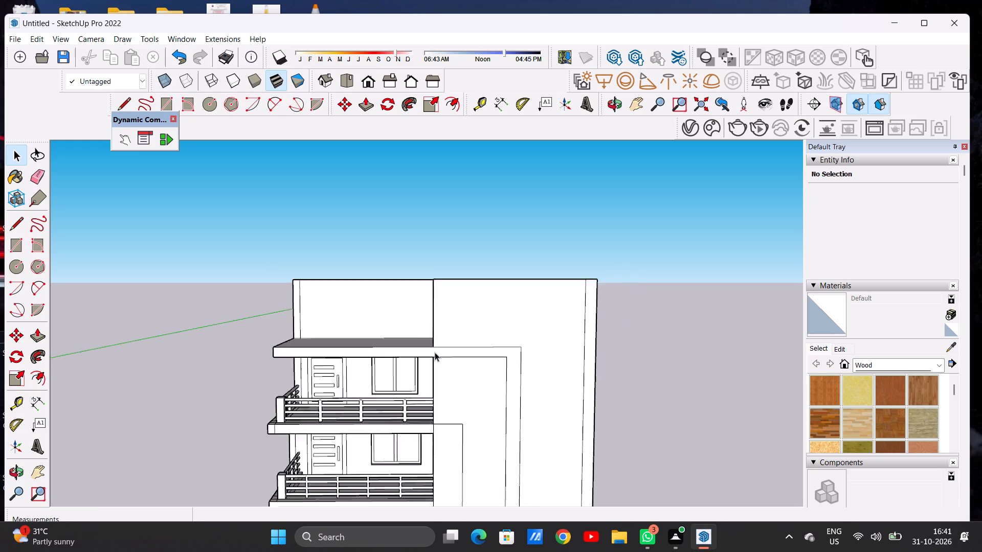
Examine the front elevation and the outlined frame bands on the side wall from several angles.
scroll(435, 352, "down", 14)
scroll(443, 362, "up", 1)
scroll(443, 364, "down", 1)
scroll(443, 401, "up", 16)
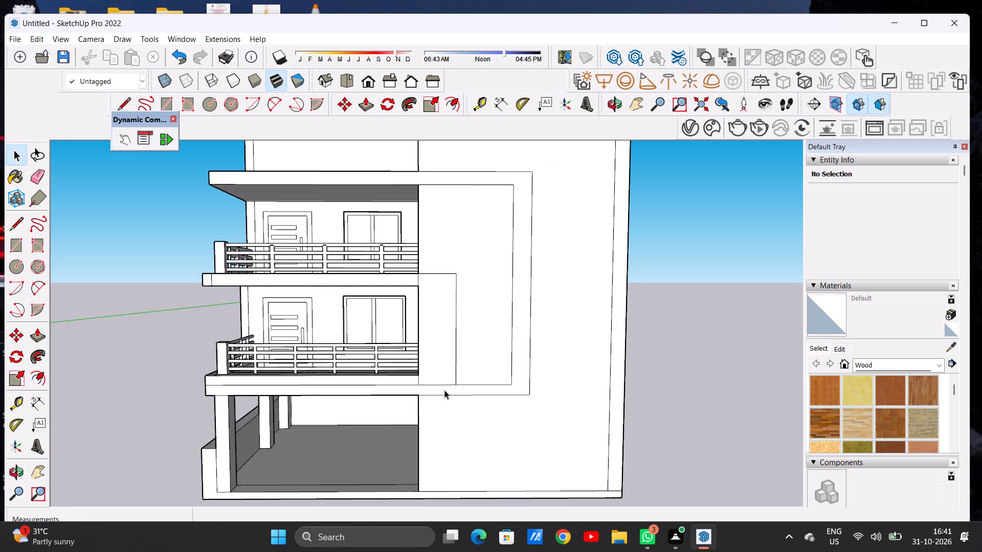
scroll(460, 375, "down", 8)
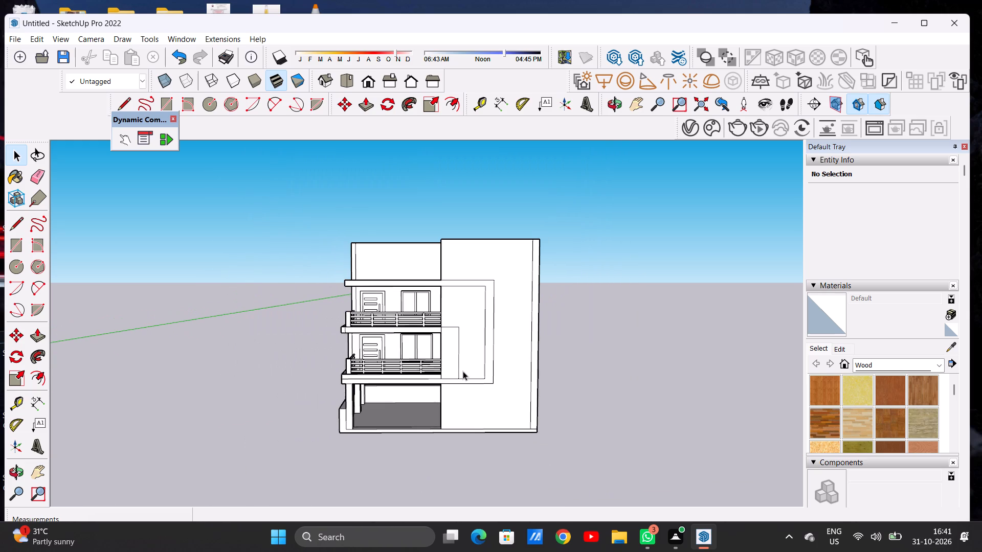
scroll(463, 371, "down", 3)
middle_click_drag(369, 356, 529, 376)
scroll(406, 313, "up", 2)
scroll(406, 313, "down", 2)
scroll(406, 313, "up", 3)
scroll(460, 302, "up", 5)
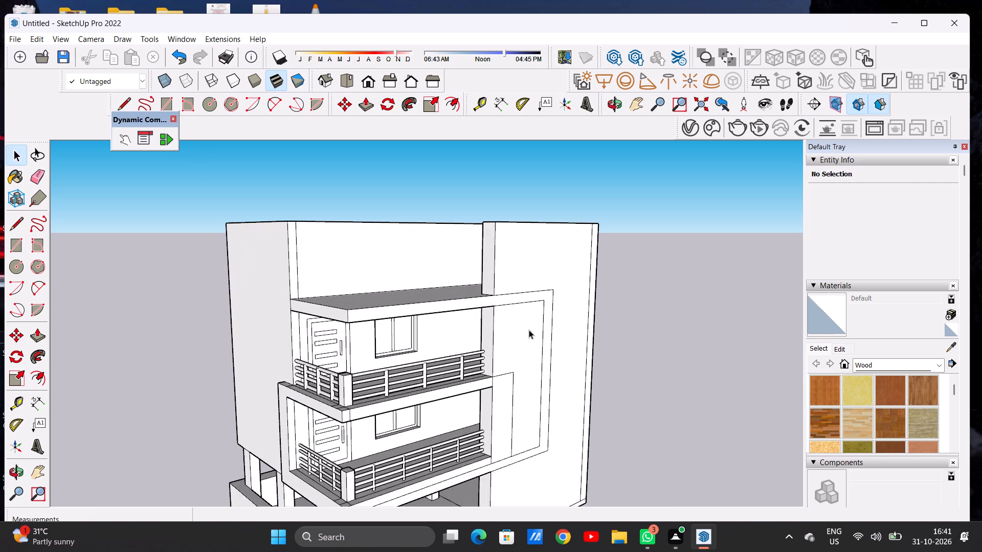
scroll(529, 330, "down", 6)
middle_click_drag(560, 333, 362, 333)
scroll(361, 336, "down", 7)
middle_click_drag(475, 392, 428, 386)
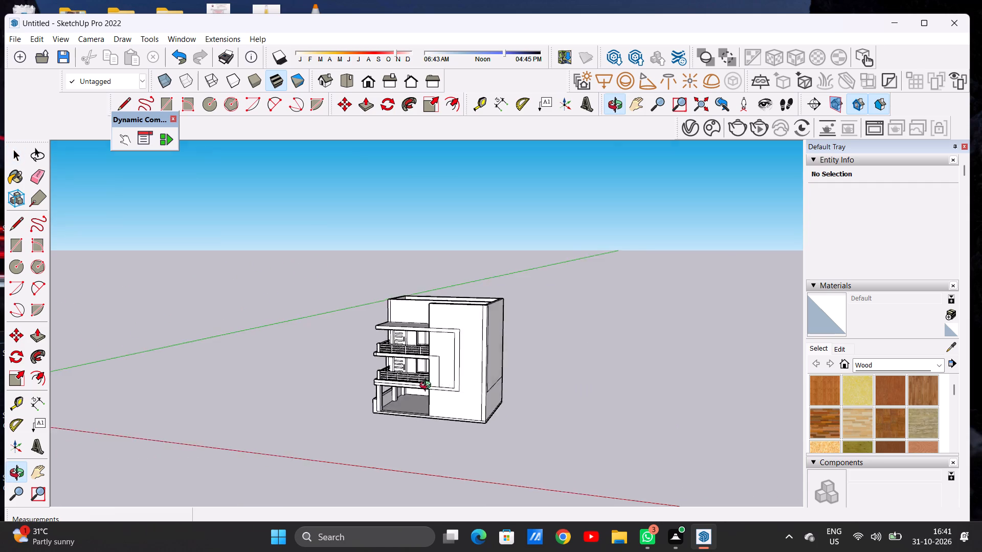
middle_click_drag(428, 386, 362, 408)
Push/Pull the outer frame band face, including the lower slab strip and the side wall's vertical strip, outward about 11 1/4".
scroll(431, 395, "up", 19)
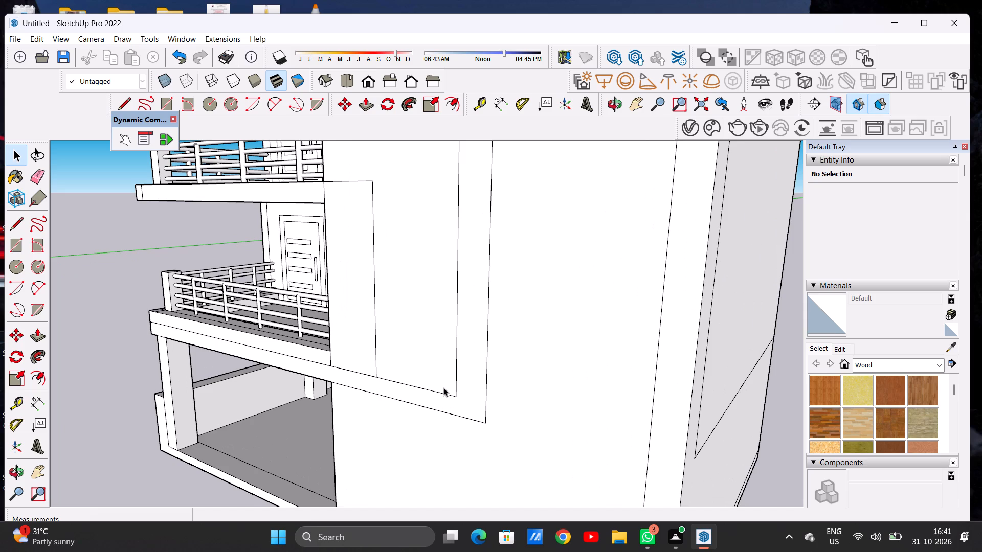
scroll(464, 398, "down", 3)
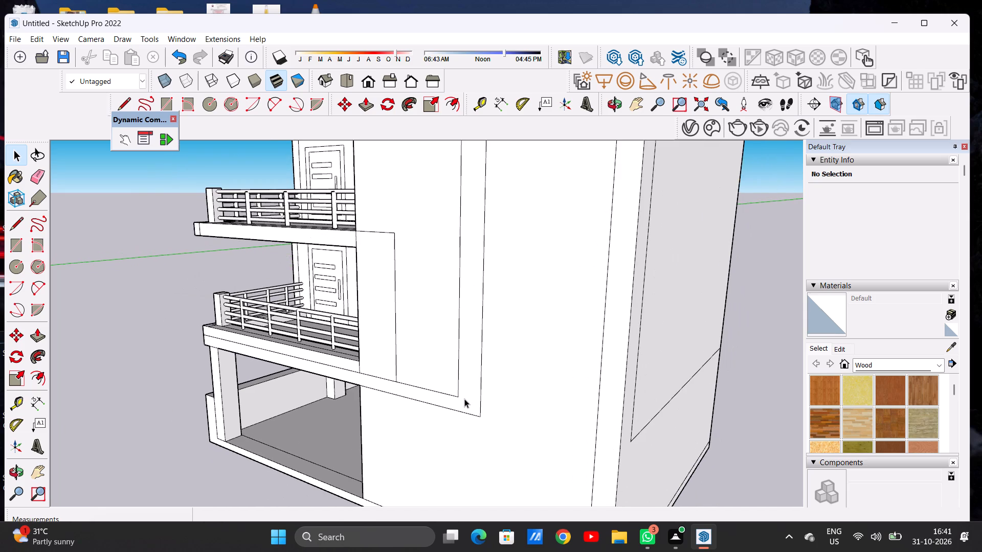
middle_click_drag(460, 413, 443, 413)
scroll(447, 408, "up", 2)
key("p")
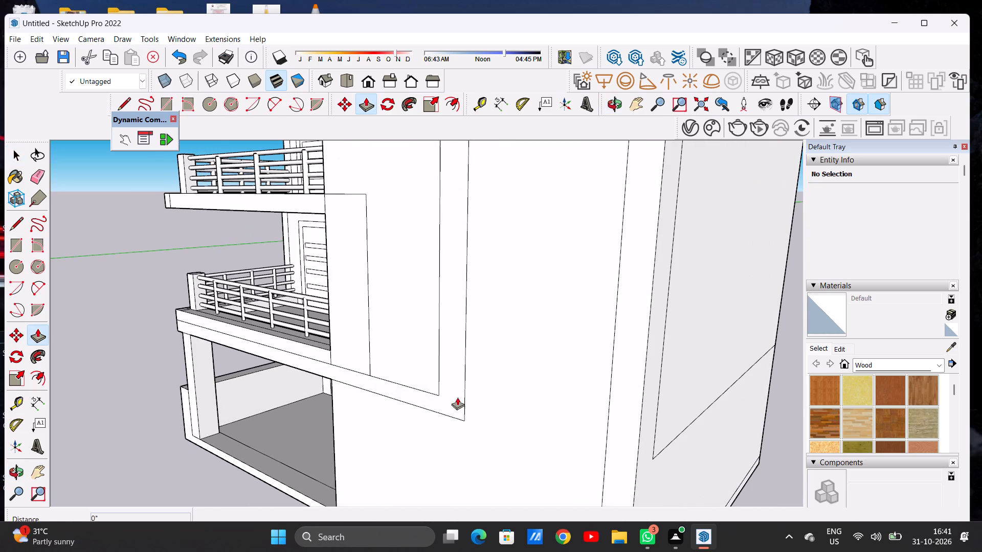
middle_click_drag(457, 397, 420, 409)
scroll(399, 394, "up", 5)
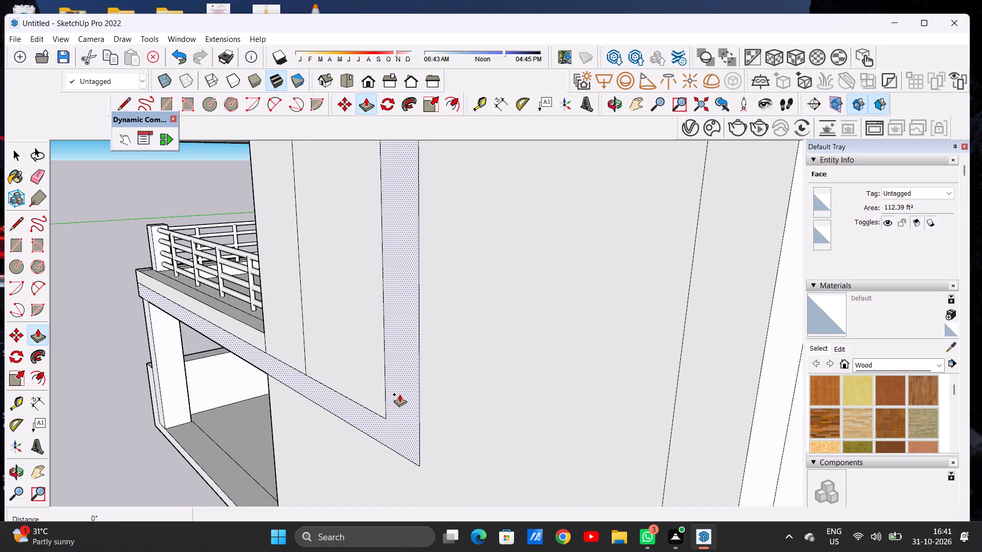
left_click(399, 394)
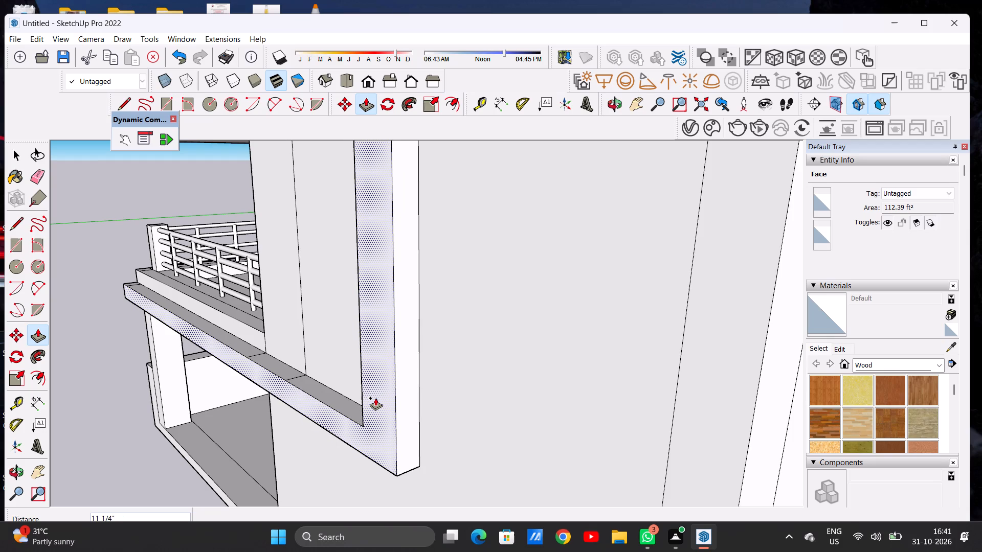
left_click(375, 398)
key("space")
Inspect the projecting frame band, the balconies and the rooftop walls from the front and from above.
scroll(375, 407, "down", 3)
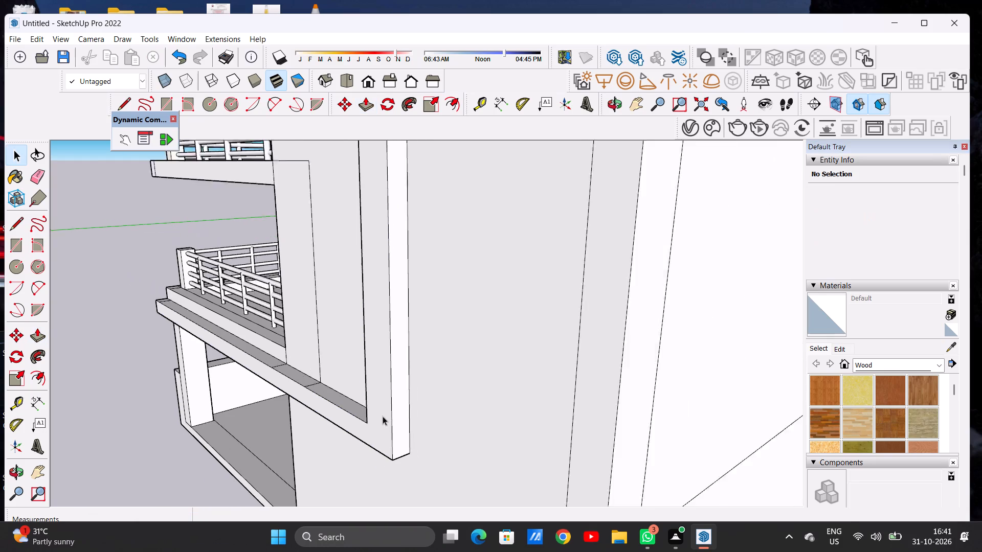
scroll(383, 416, "down", 2)
scroll(411, 385, "down", 15)
middle_click_drag(373, 367, 591, 319)
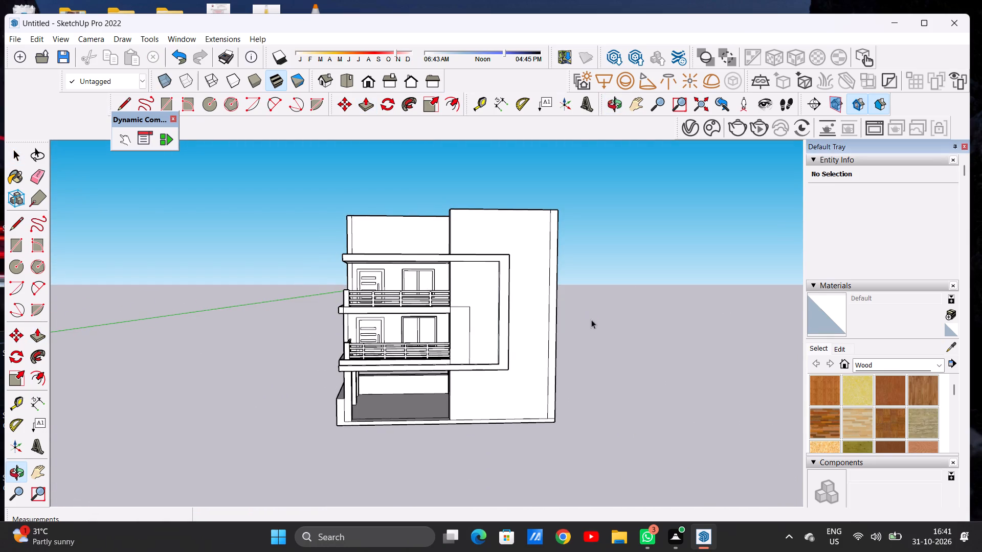
scroll(460, 340, "down", 5)
middle_click_drag(460, 350, 459, 359)
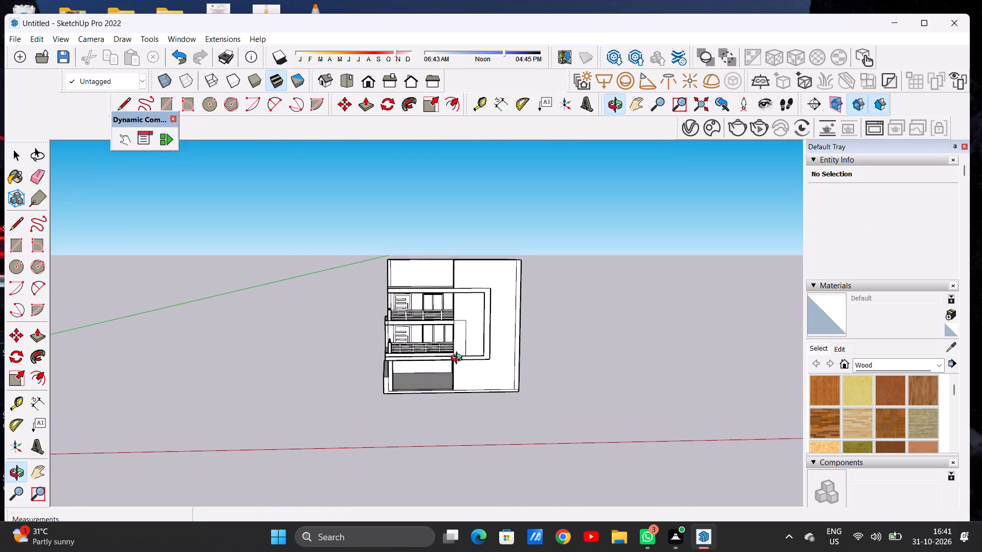
middle_click_drag(459, 359, 458, 355)
scroll(466, 345, "up", 4)
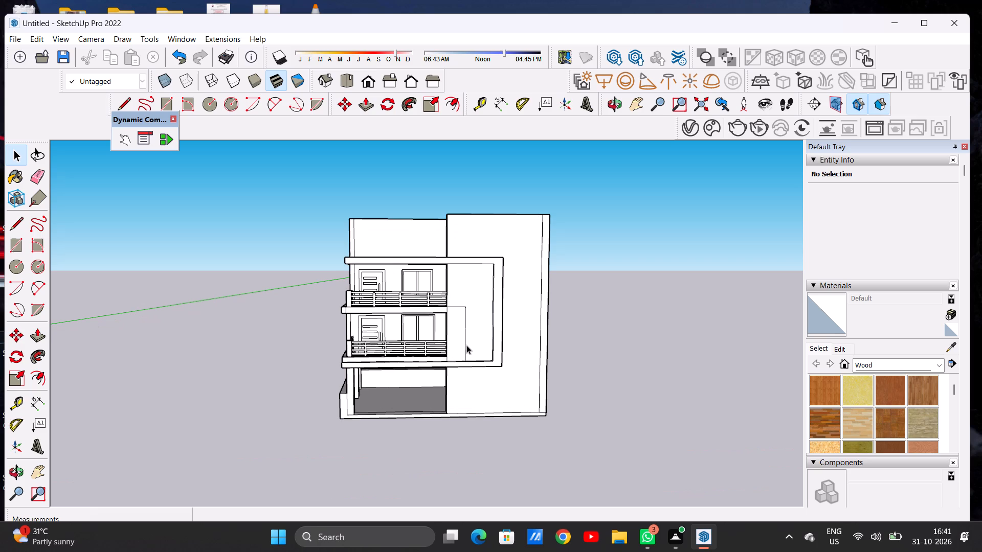
scroll(466, 346, "down", 3)
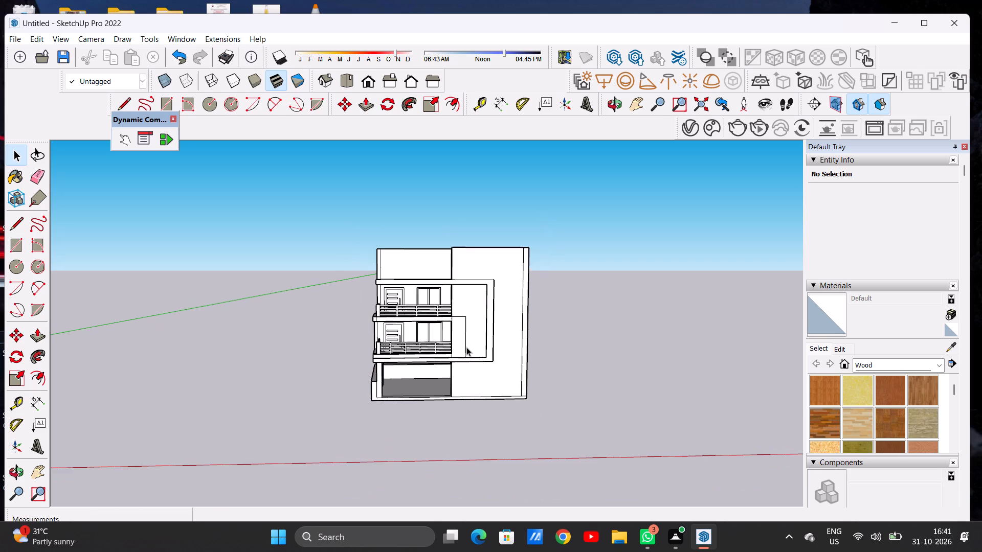
middle_click_drag(466, 348, 470, 409)
scroll(458, 339, "up", 13)
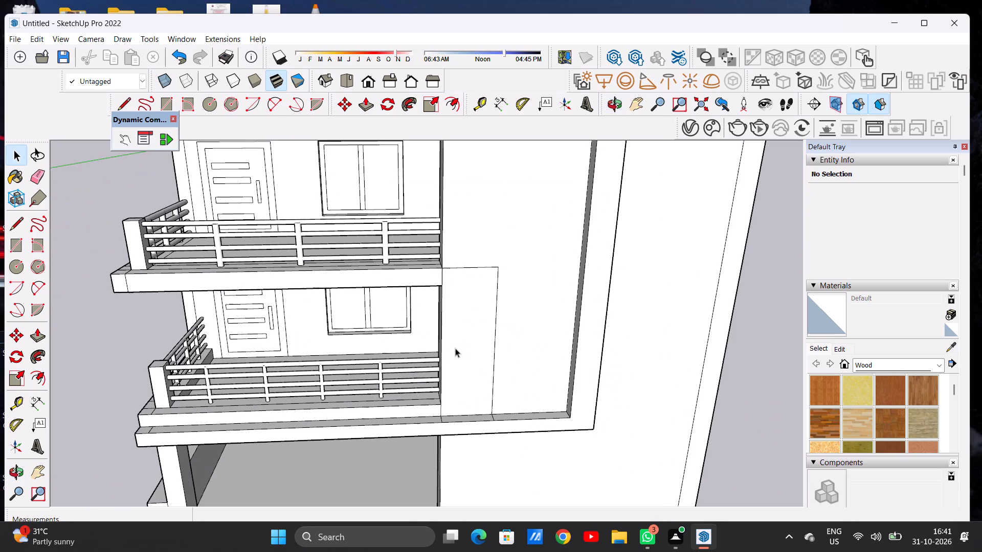
scroll(463, 375, "down", 4)
middle_click_drag(466, 370, 466, 335)
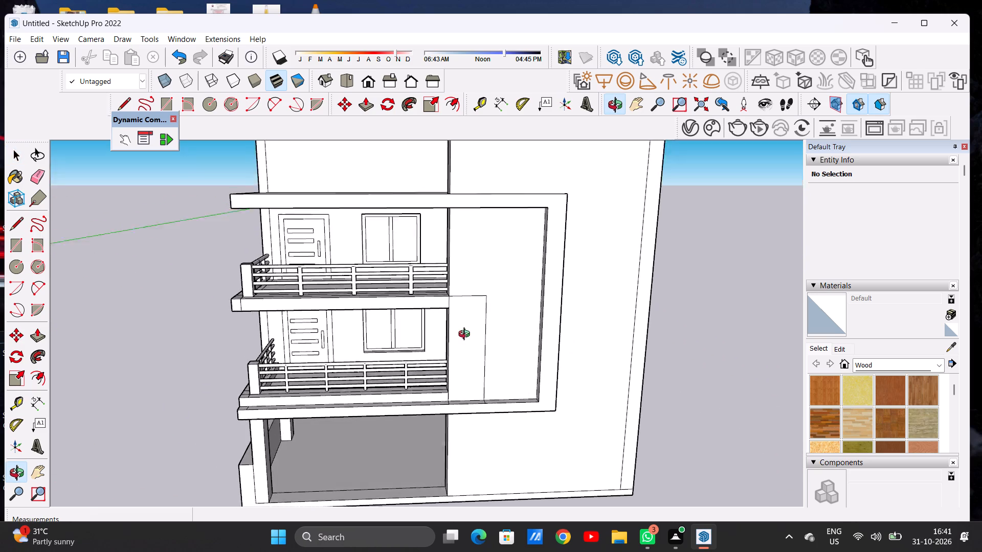
middle_click_drag(466, 335, 466, 328)
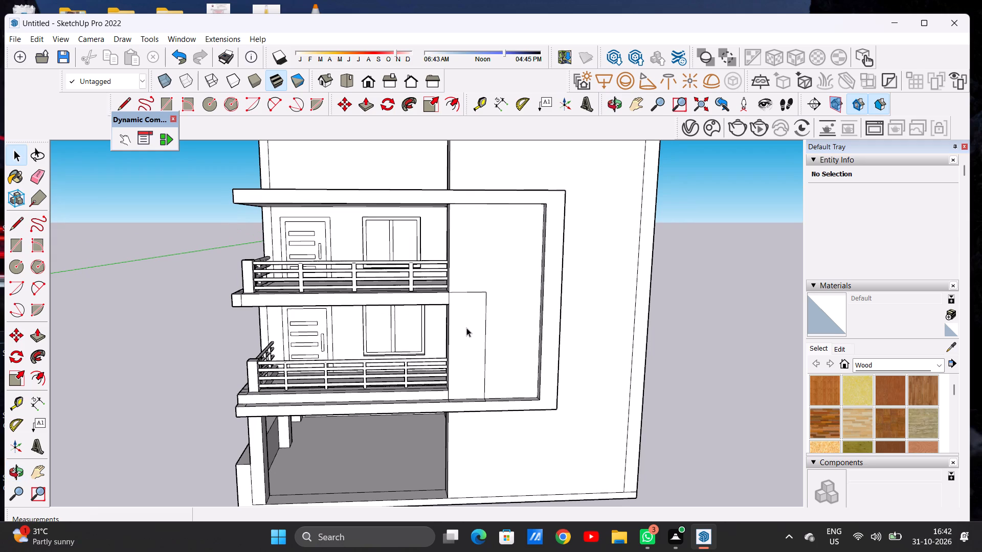
scroll(466, 328, "down", 2)
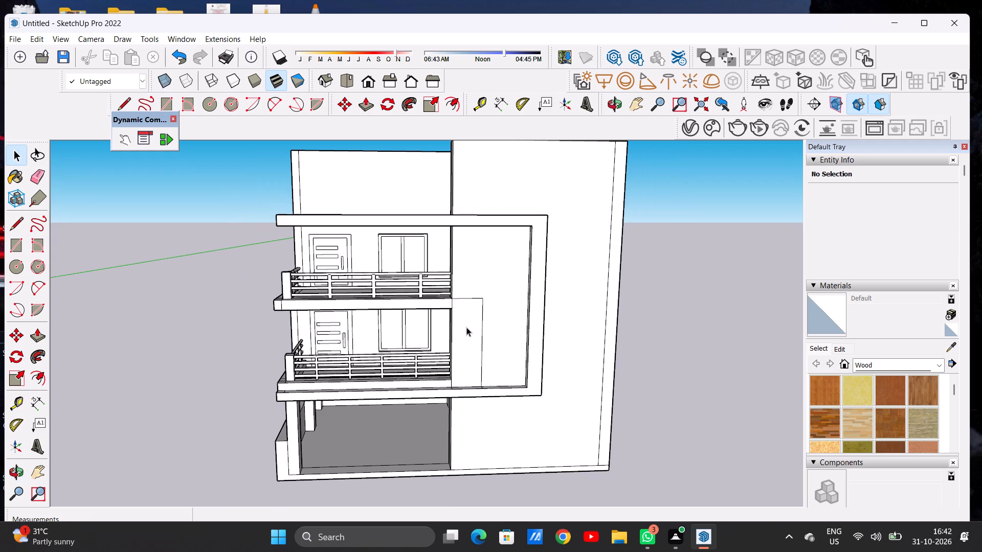
middle_click_drag(475, 340, 459, 334)
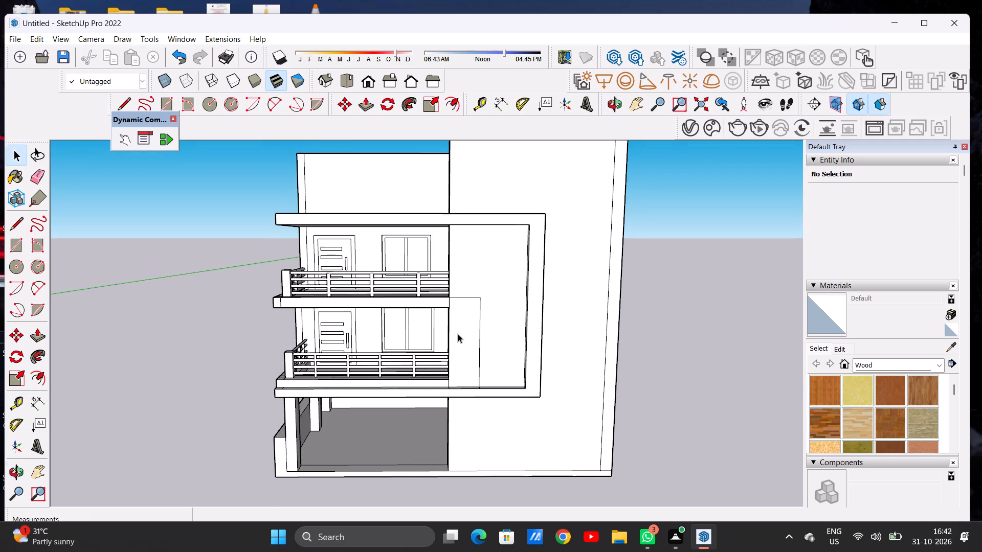
scroll(417, 336, "down", 13)
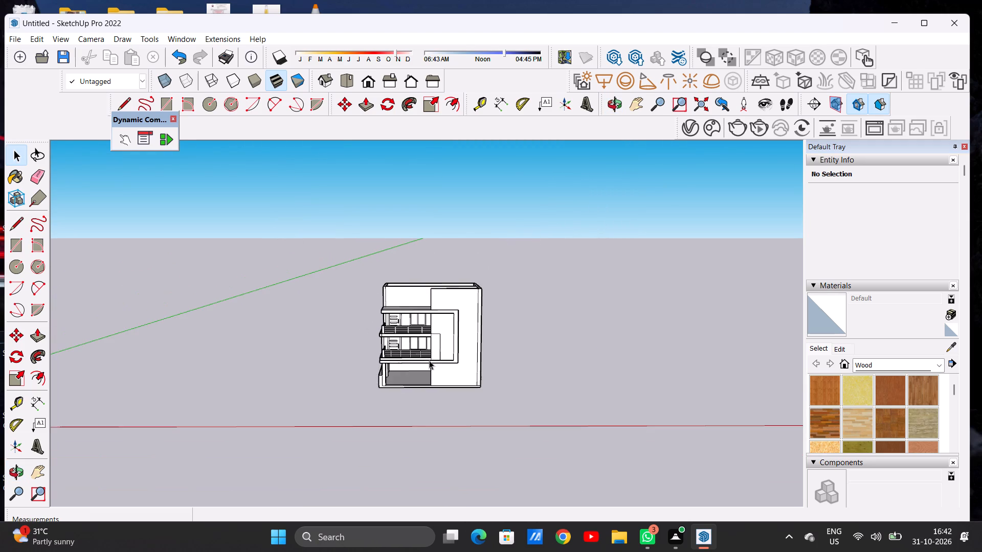
scroll(435, 320, "up", 8)
scroll(400, 319, "down", 1)
scroll(400, 319, "up", 2)
middle_click_drag(382, 316, 383, 432)
scroll(390, 325, "up", 6)
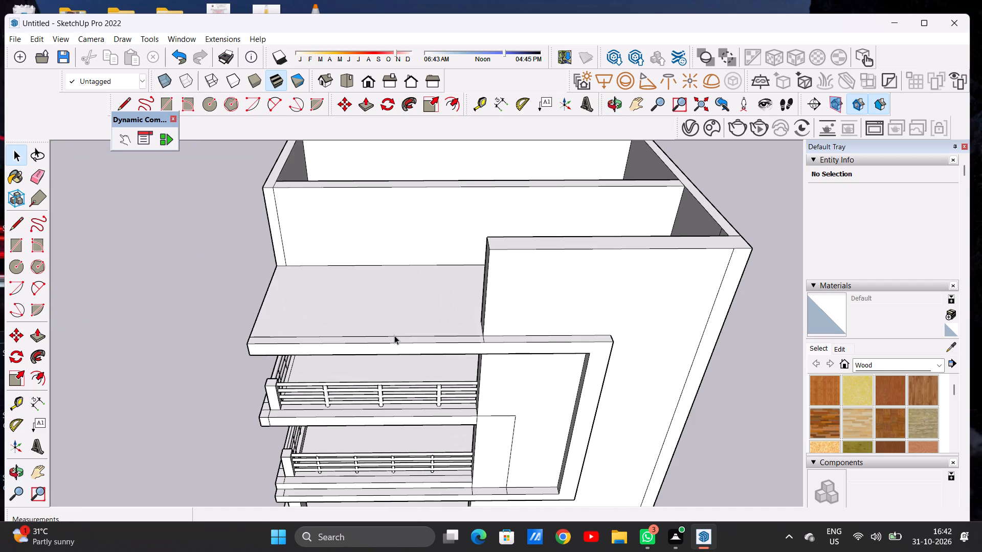
scroll(397, 335, "down", 8)
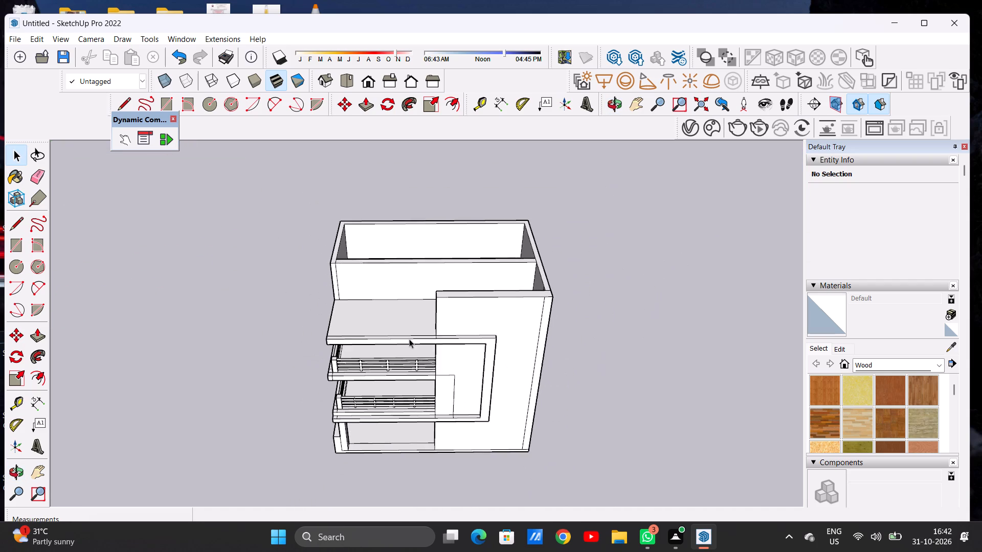
middle_click_drag(452, 343, 449, 272)
scroll(447, 360, "down", 2)
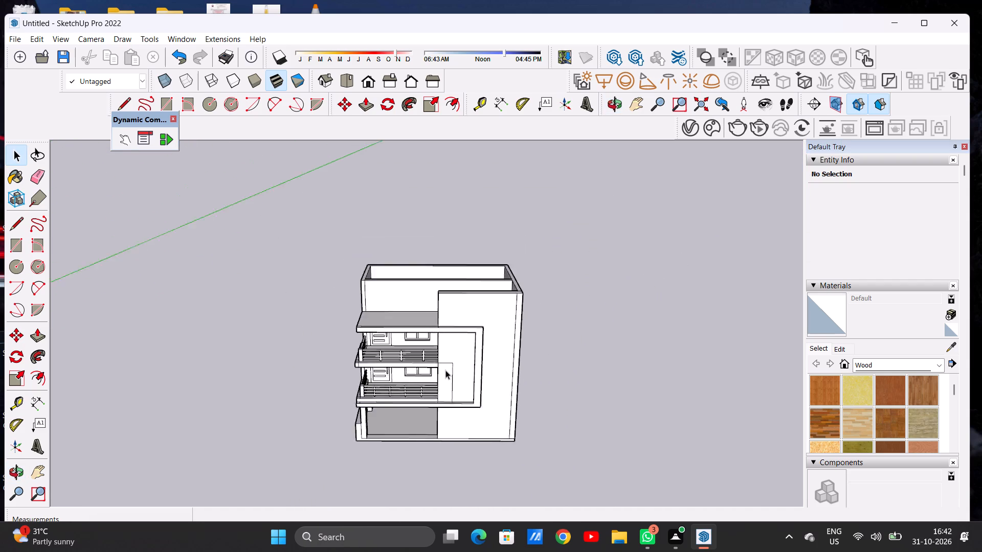
scroll(445, 370, "down", 3)
Draw a door-sized rectangle about 5' 8 11/16" by 7' 7 15/16" on the rooftop wall, rising from the roof slab above the upper door.
middle_click_drag(437, 341, 437, 288)
scroll(412, 302, "up", 6)
middle_click_drag(416, 315, 419, 307)
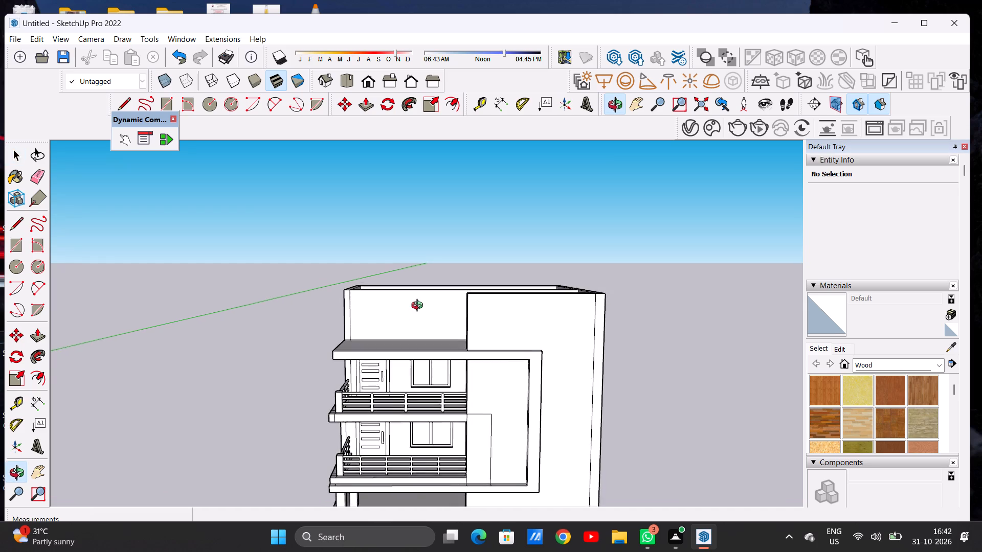
middle_click_drag(419, 307, 416, 304)
scroll(410, 314, "up", 6)
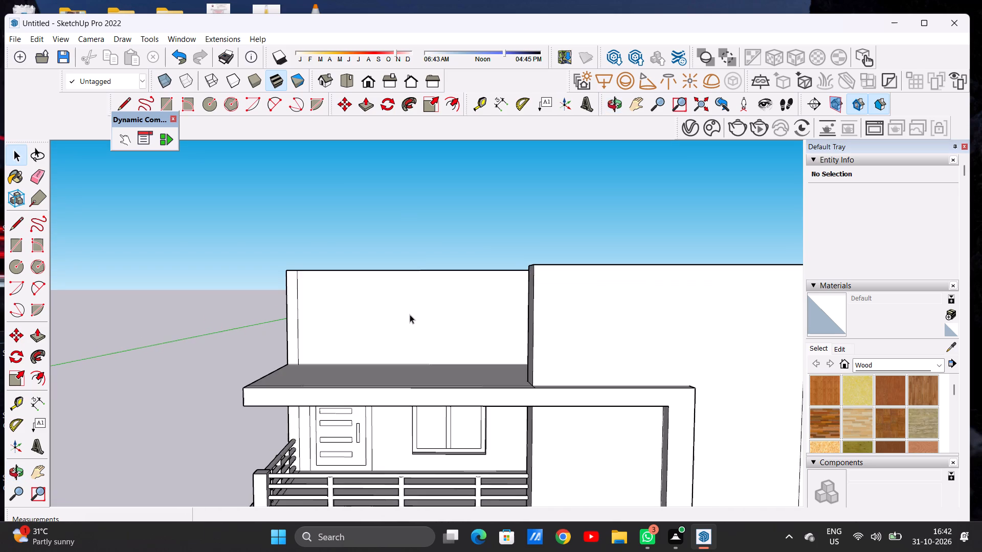
middle_click_drag(407, 324, 413, 313)
scroll(413, 313, "up", 3)
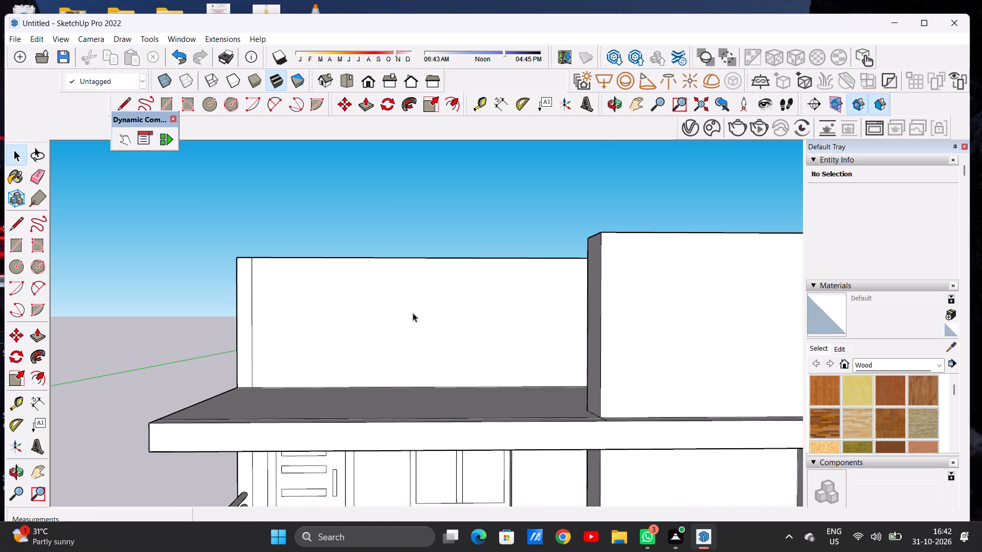
key("r")
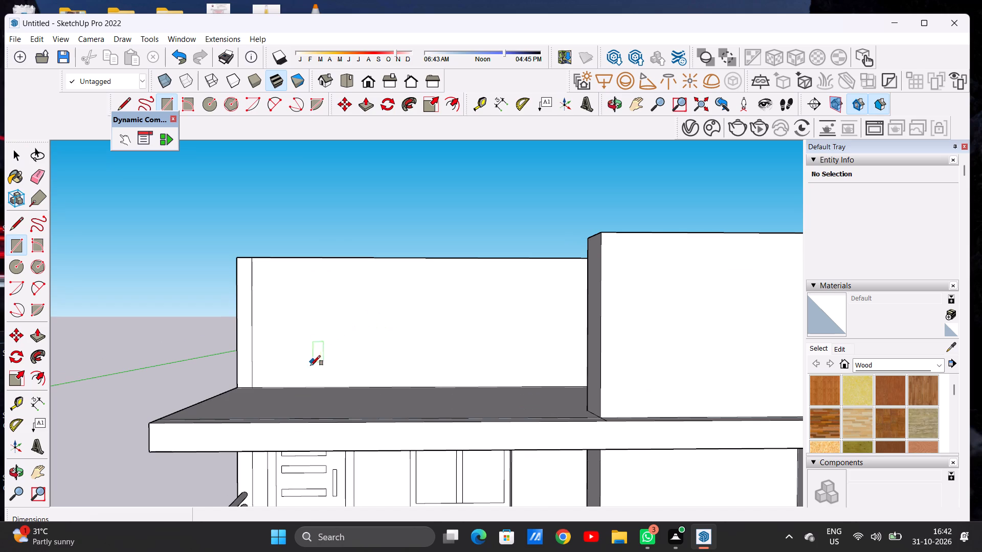
left_click(267, 386)
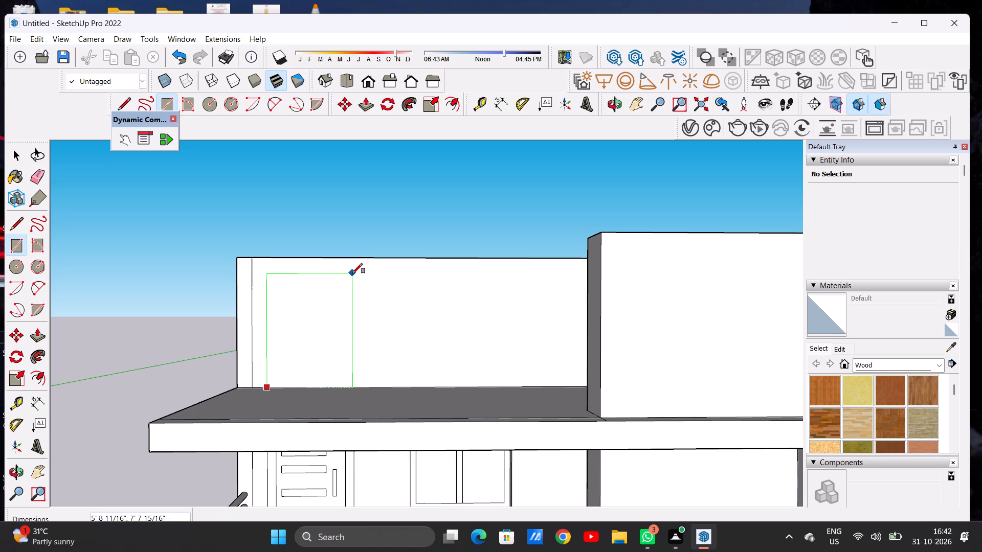
left_click(352, 273)
key("space")
Compare the rooftop door outline's size and alignment with the upper balcony's door and window.
scroll(381, 368, "down", 5)
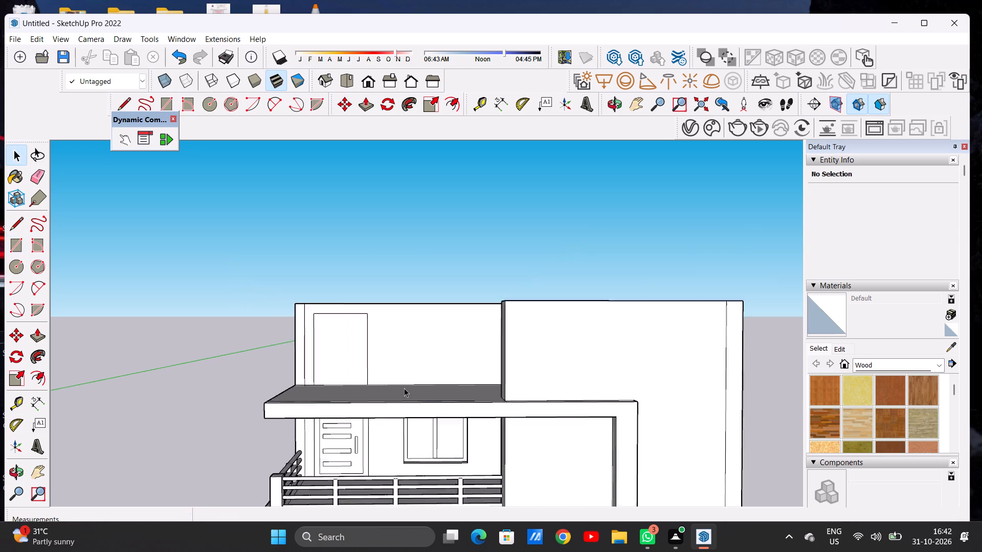
scroll(404, 388, "down", 9)
middle_click_drag(391, 403, 391, 409)
scroll(390, 409, "up", 9)
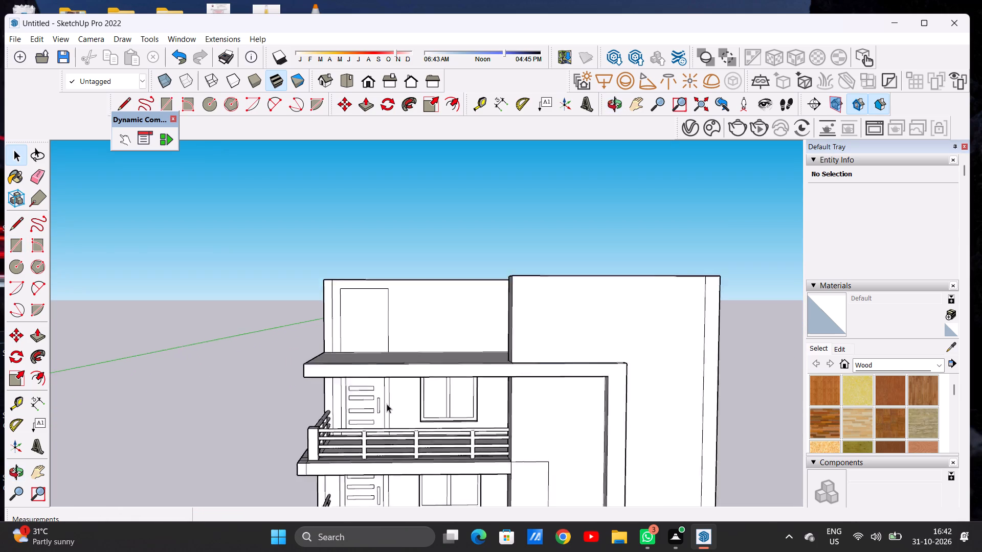
scroll(387, 404, "up", 5)
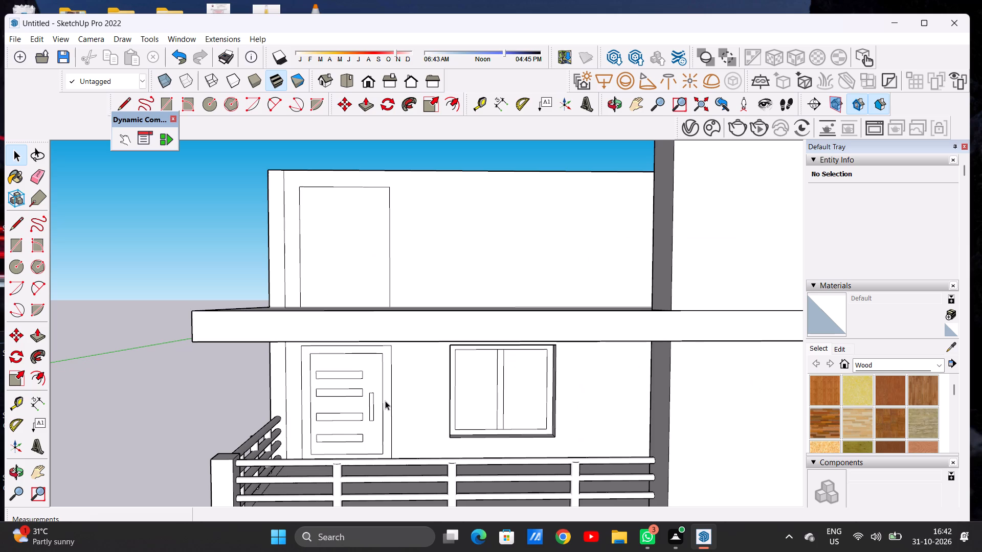
scroll(381, 384, "down", 3)
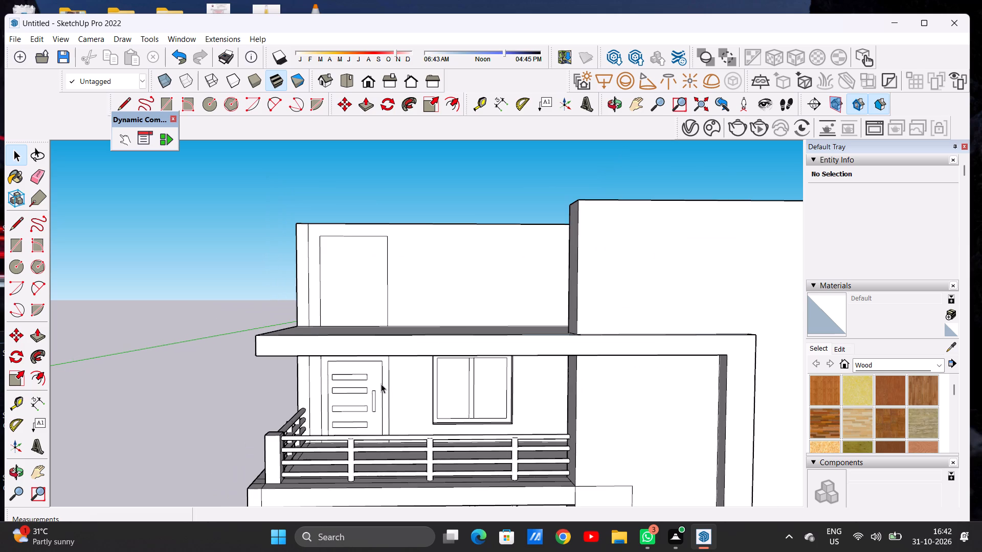
scroll(363, 272, "up", 2)
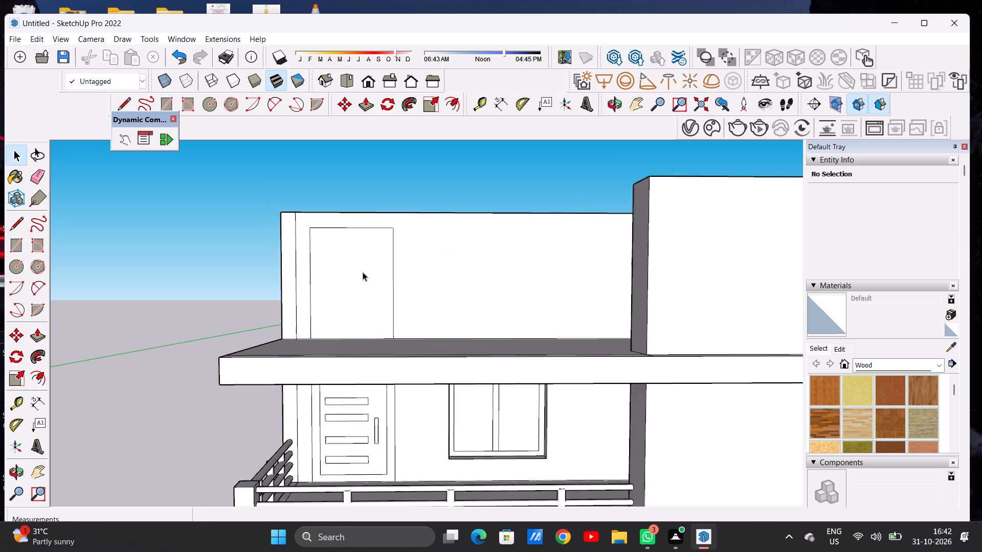
scroll(363, 272, "up", 2)
scroll(365, 298, "down", 6)
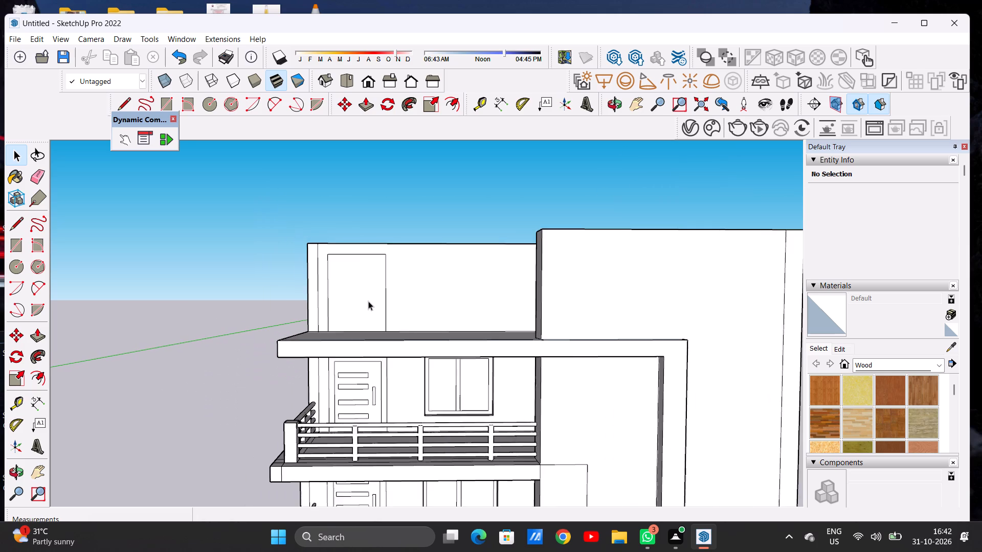
scroll(368, 301, "down", 1)
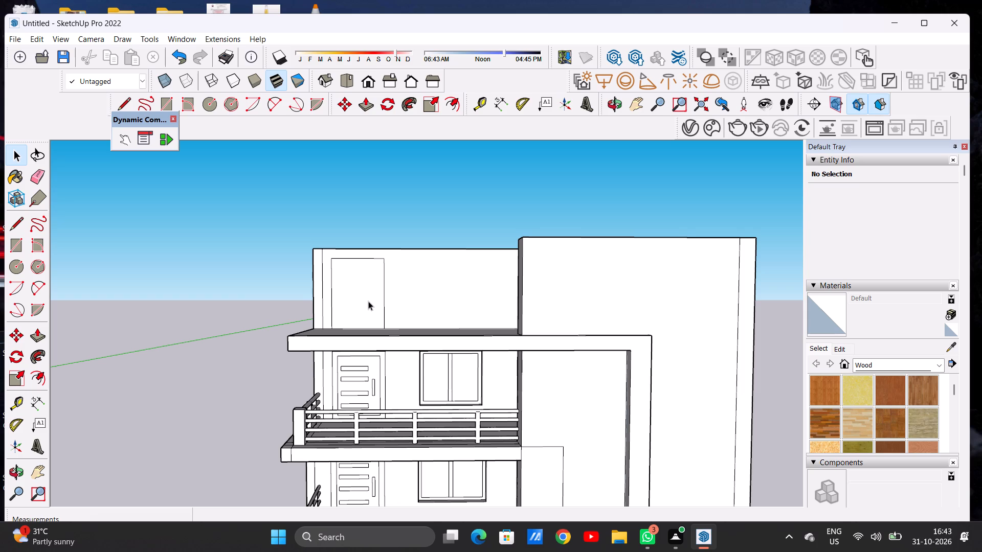
Offset the rooftop door rectangle's outline inward about 6 5/8" to form the door frame.
scroll(369, 302, "down", 4)
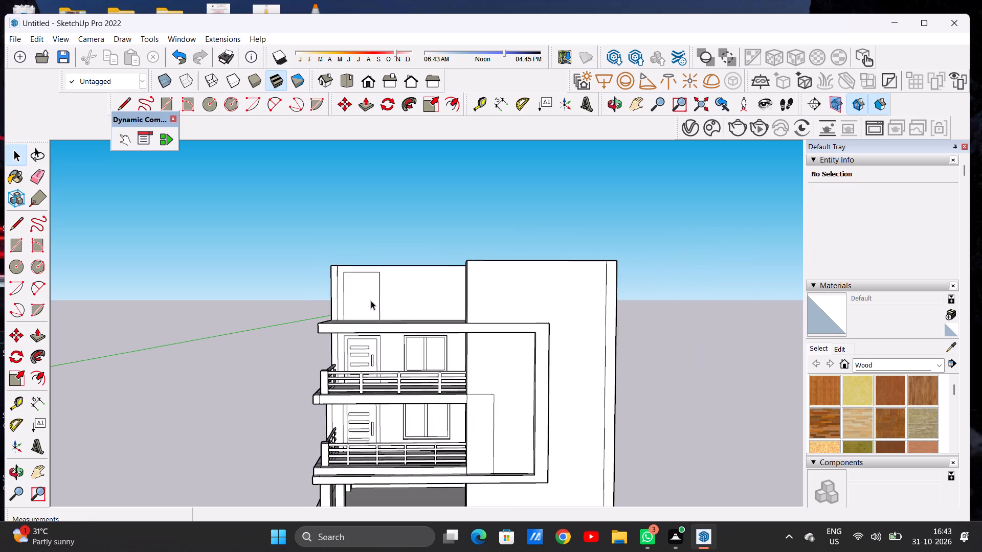
scroll(371, 295, "up", 8)
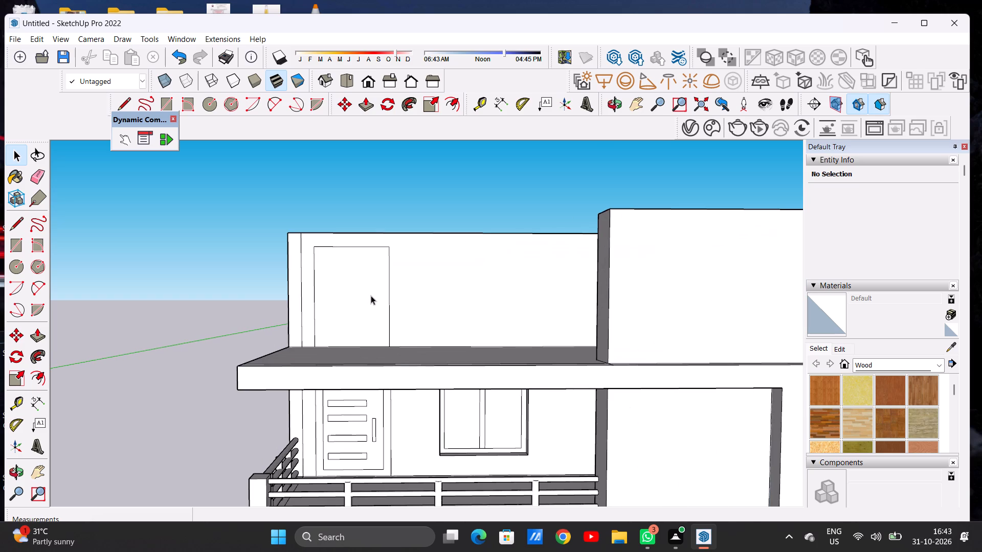
type("OF")
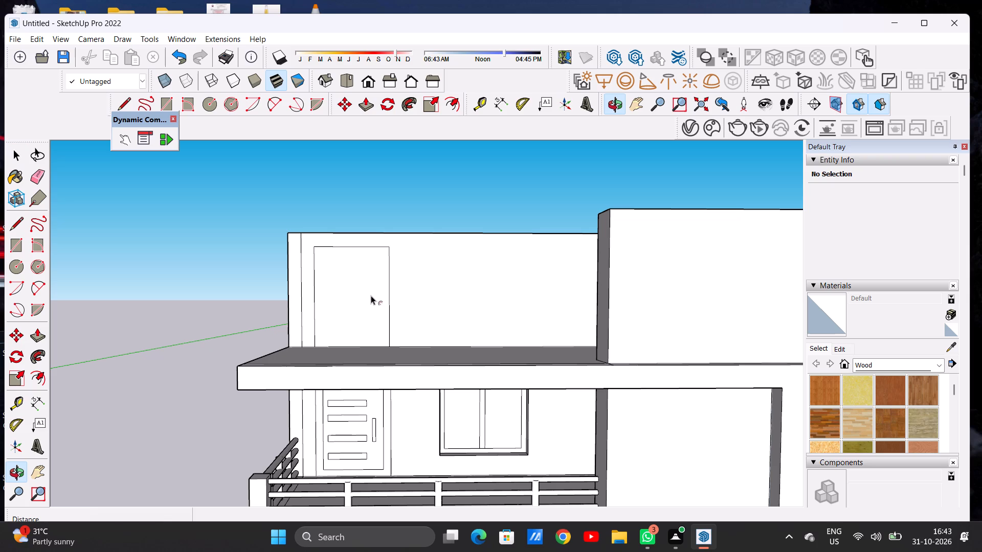
left_click(334, 252)
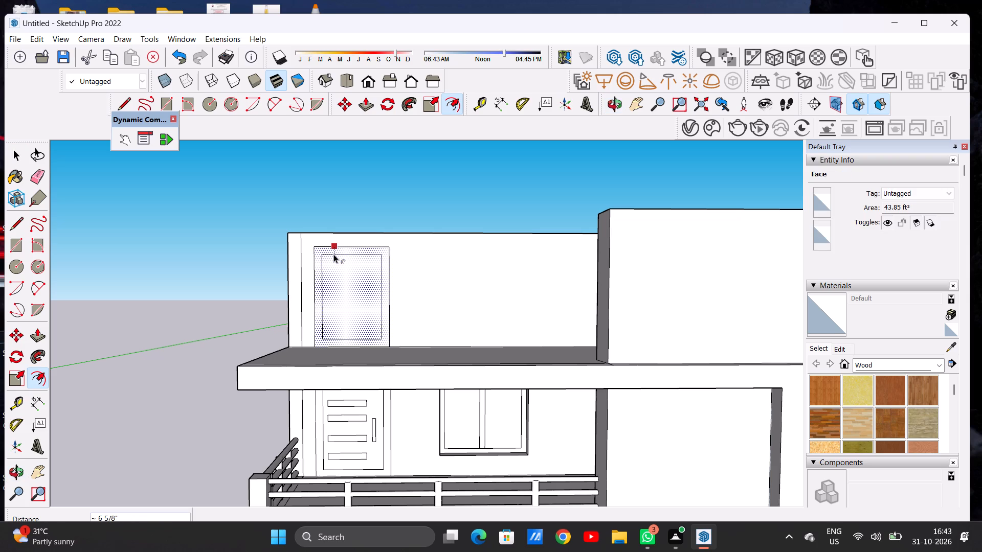
left_click(333, 254)
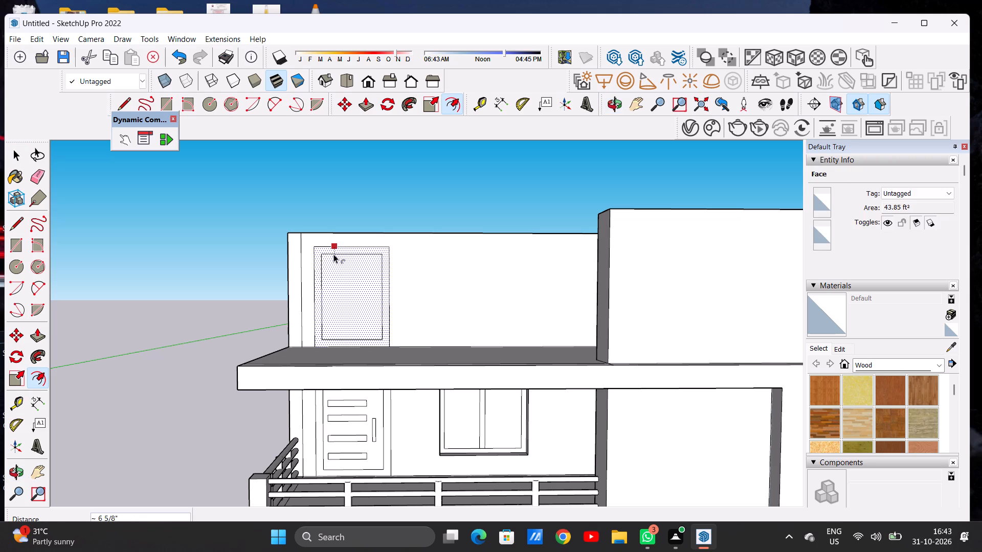
key("space")
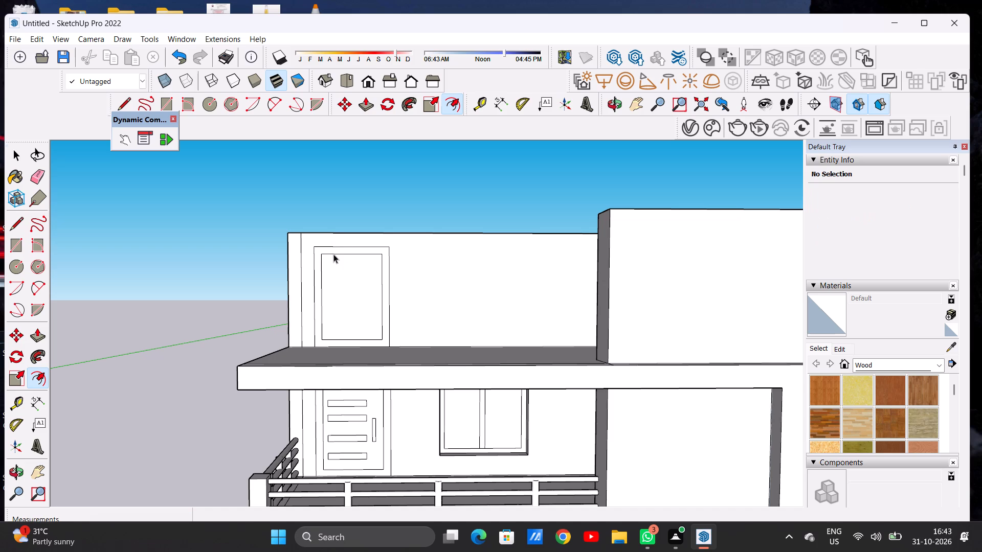
Draw a horizontal slat rectangle about 2' 10 3/4" by 6 13/16" near the top of the rooftop door's inner panel.
key("r")
scroll(333, 254, "down", 4)
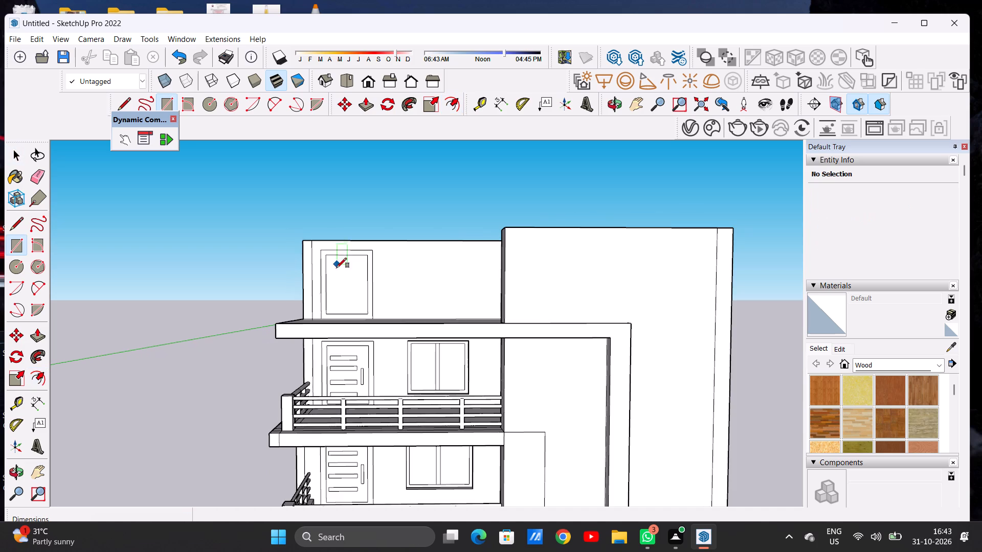
middle_click(347, 286)
scroll(341, 265, "up", 5)
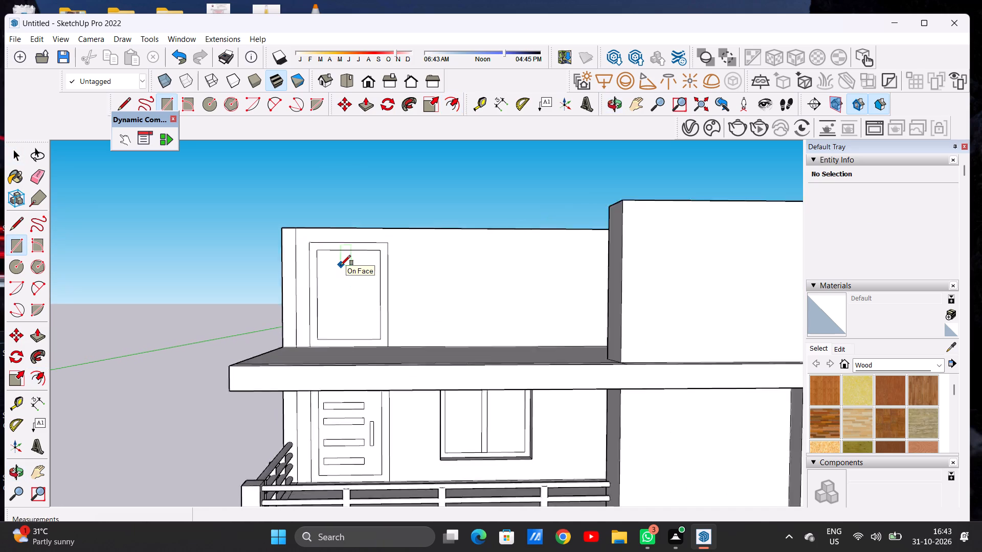
scroll(341, 265, "up", 2)
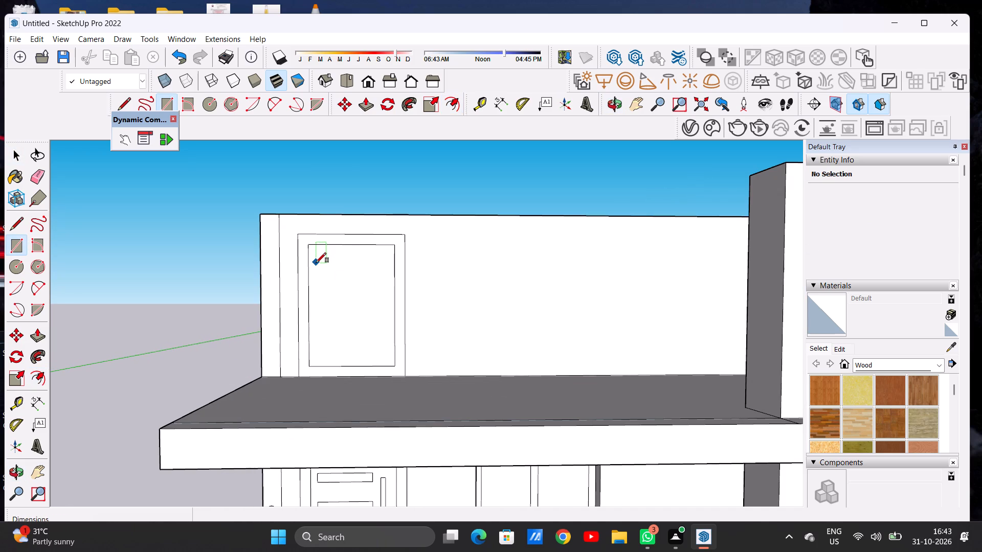
left_click(316, 263)
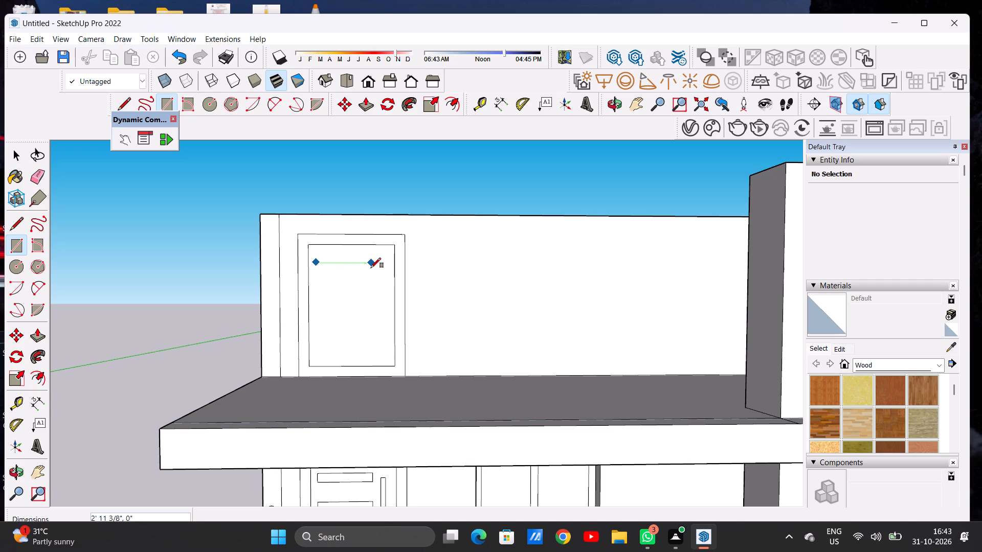
left_click(370, 273)
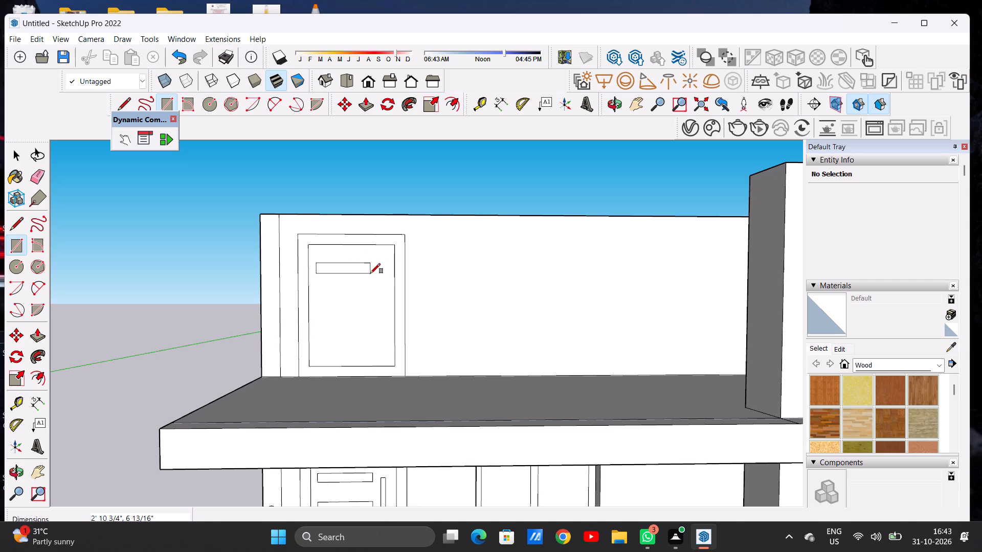
key("space")
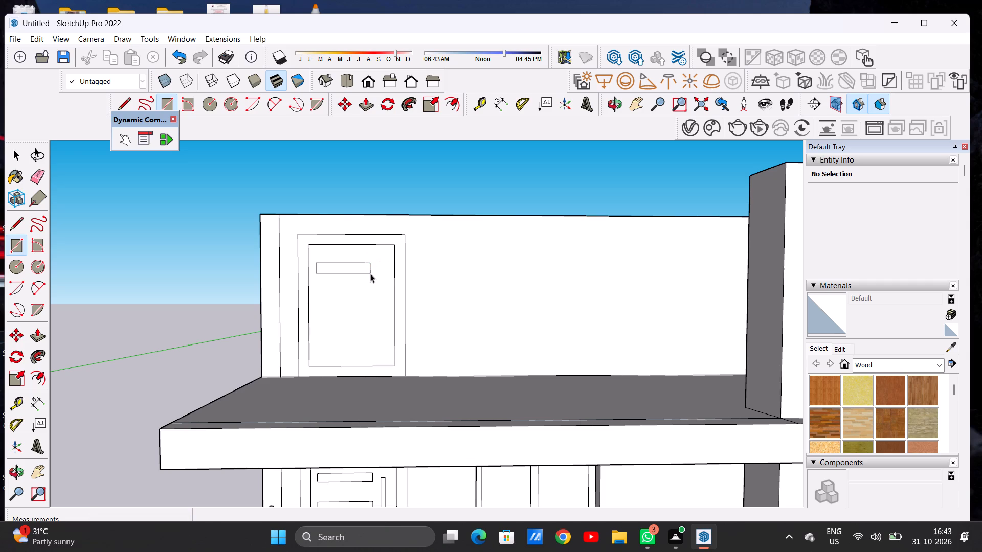
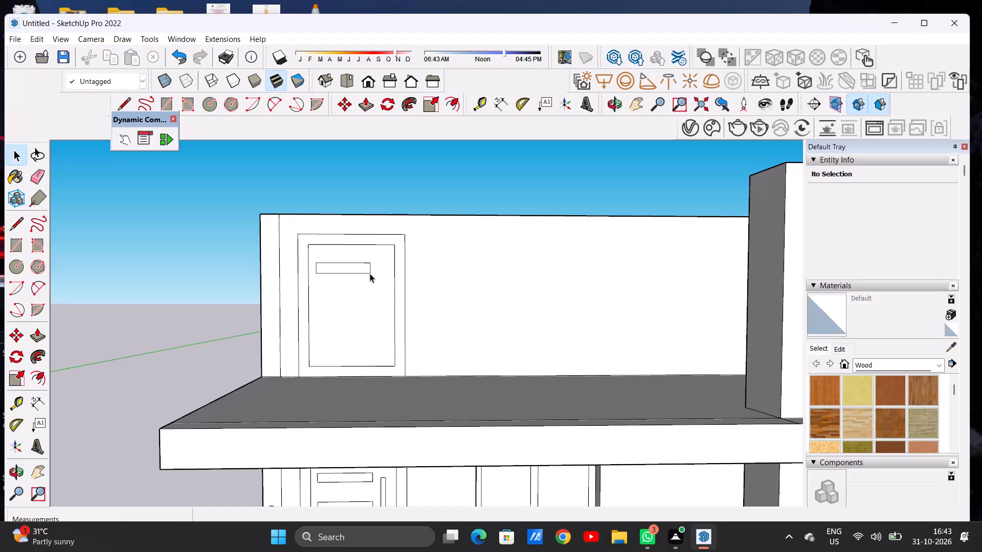
Copy the rooftop door's slat rectangle straight down three times, spaced about 1' 3 3/8", 1' 4 13/16" and 1' 4 3/16" apart.
scroll(353, 266, "up", 5)
double_click(350, 270)
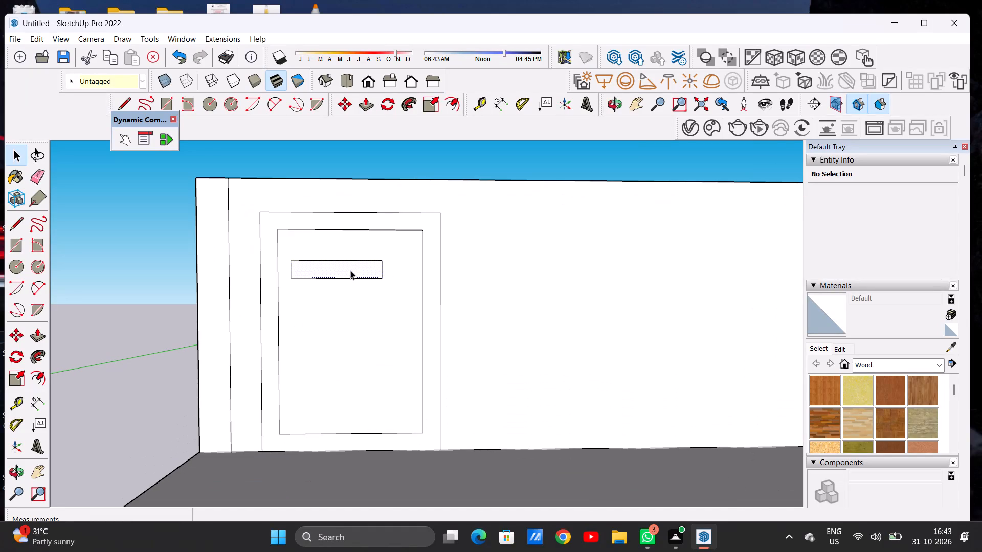
key("m")
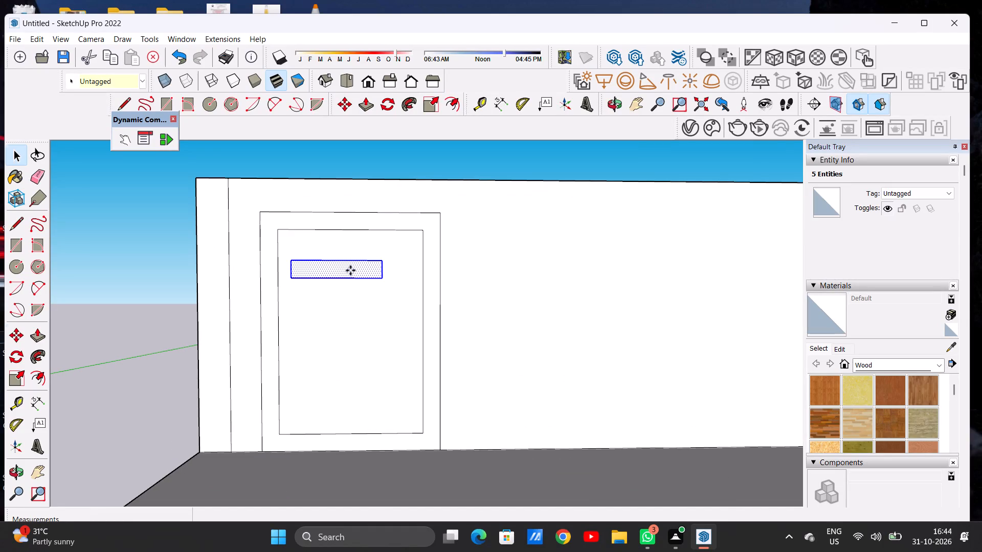
left_click(380, 280)
scroll(377, 313, "down", 5)
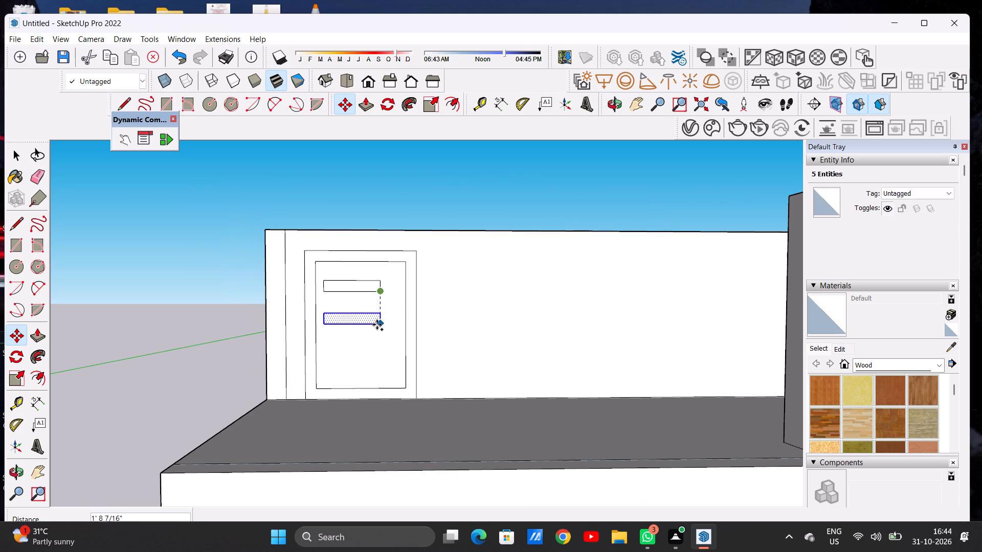
left_click(376, 316)
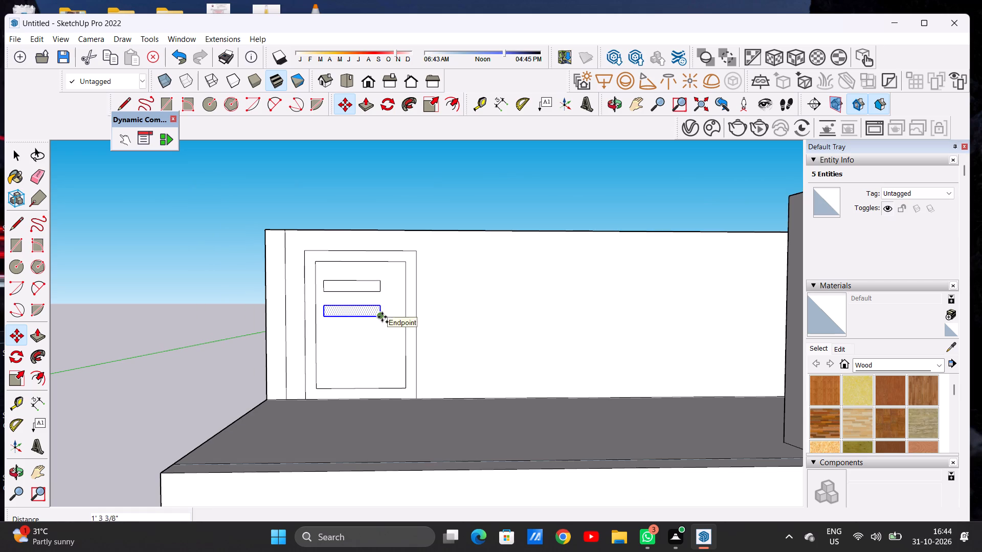
left_click(382, 317)
left_click(378, 343)
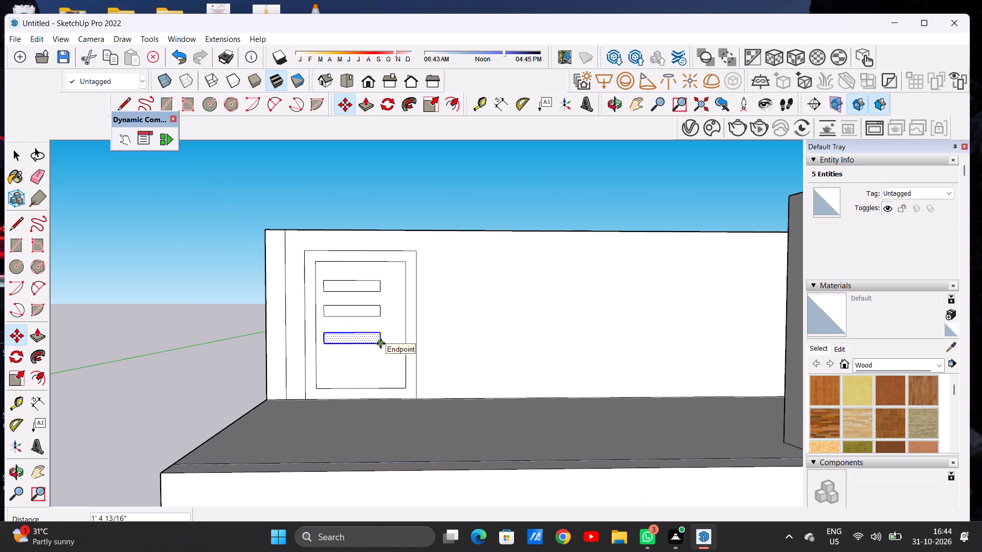
left_click(381, 343)
left_click(376, 370)
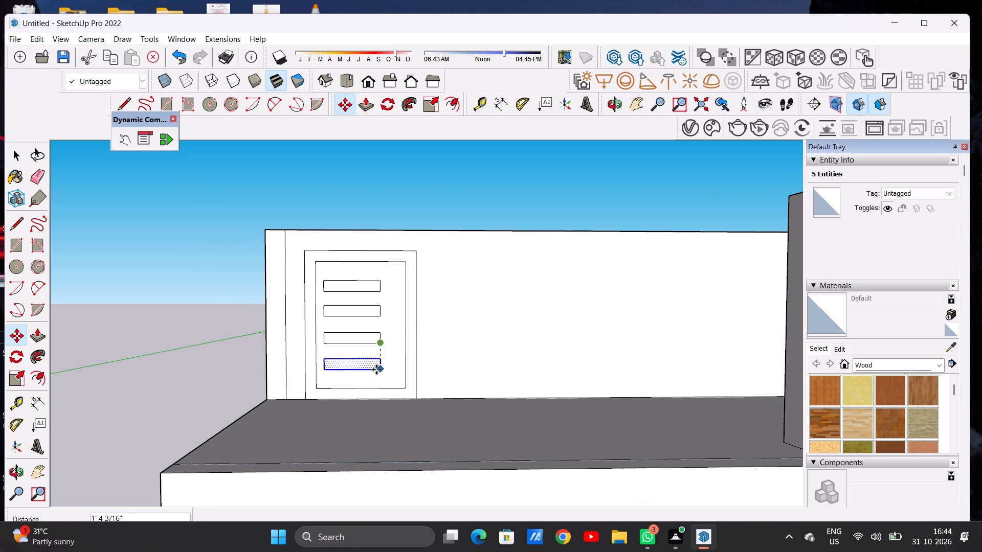
key("space")
left_click(222, 335)
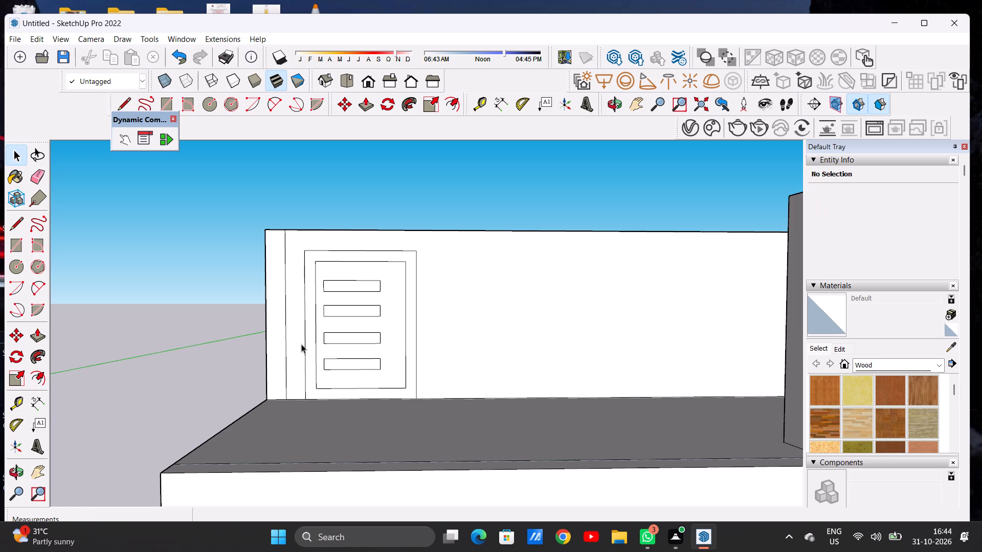
Draw a narrow vertical handle rectangle about 3" wide and 2' tall beside the slats on the rooftop door's inner panel.
scroll(301, 344, "down", 11)
scroll(331, 345, "up", 10)
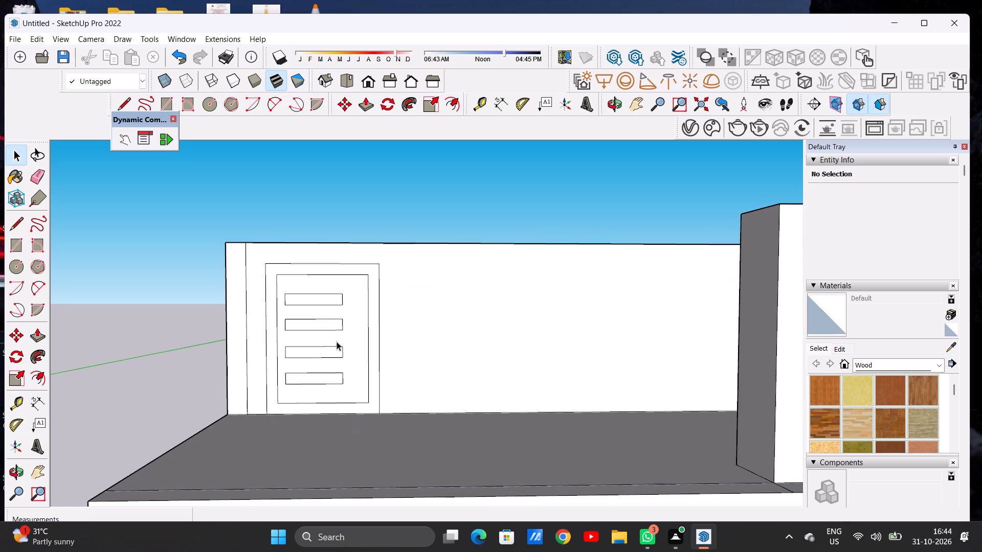
key("r")
scroll(341, 335, "up", 4)
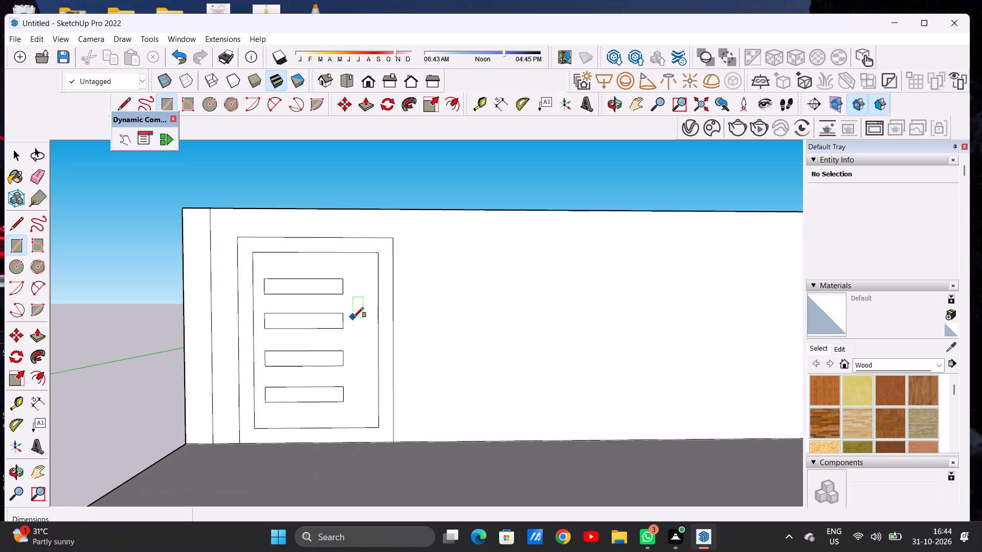
left_click(358, 321)
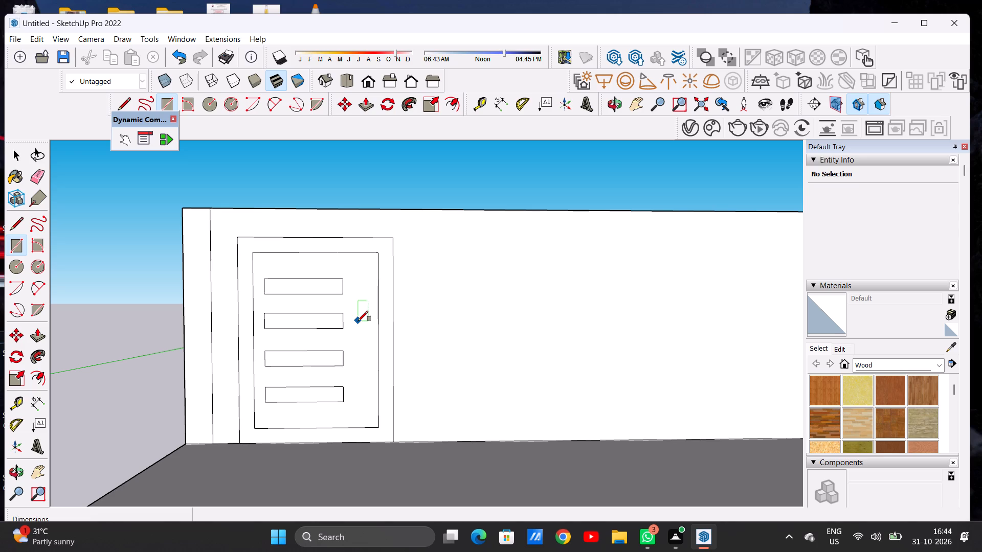
left_click(367, 319)
left_click(366, 376)
key("space")
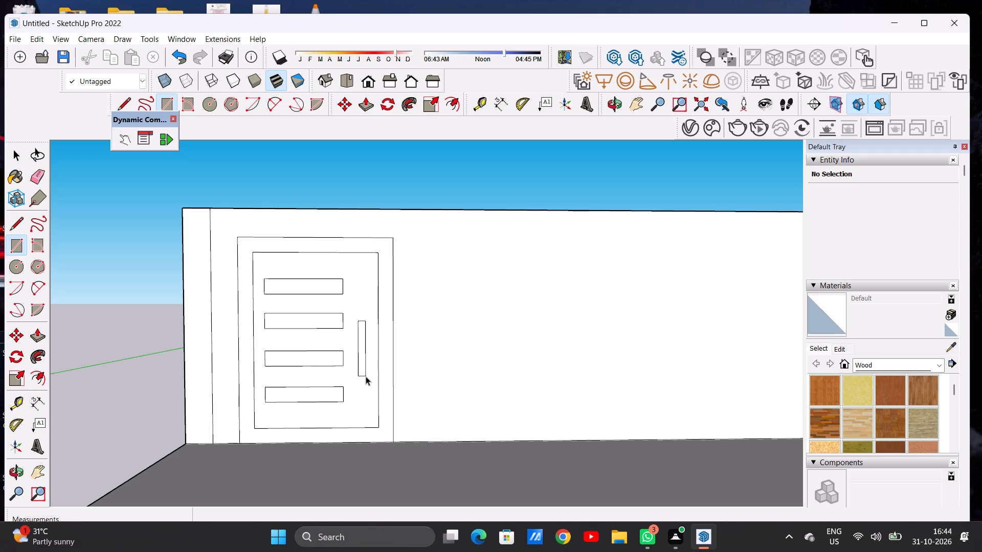
Draw a window rectangle about 6' 4 1/16" by 6' 4 1/16" on the rooftop wall, between the door and the projecting block.
scroll(353, 371, "down", 7)
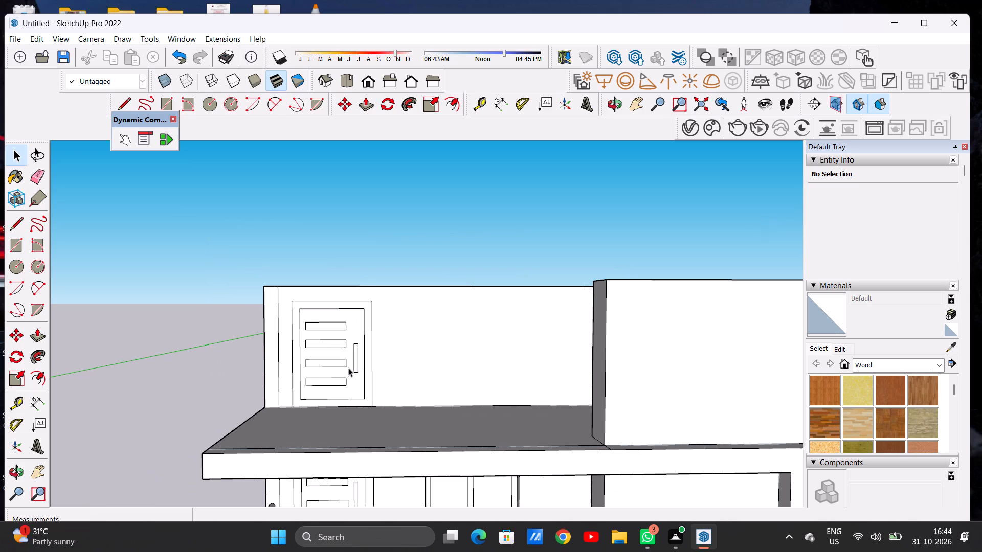
scroll(348, 367, "down", 3)
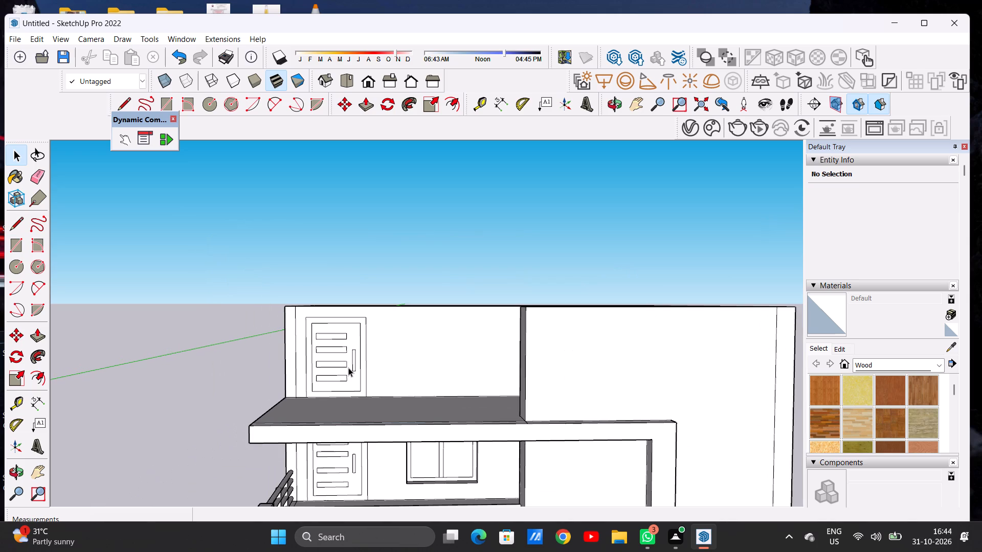
scroll(348, 367, "down", 10)
middle_click_drag(348, 367, 347, 360)
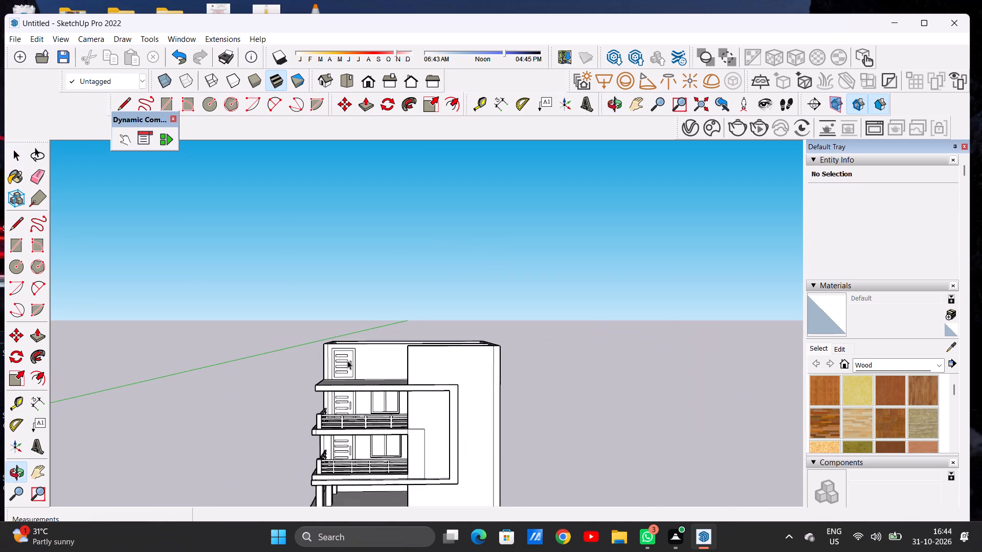
scroll(347, 360, "up", 4)
scroll(367, 361, "down", 4)
middle_click_drag(408, 375, 404, 366)
scroll(388, 364, "up", 1)
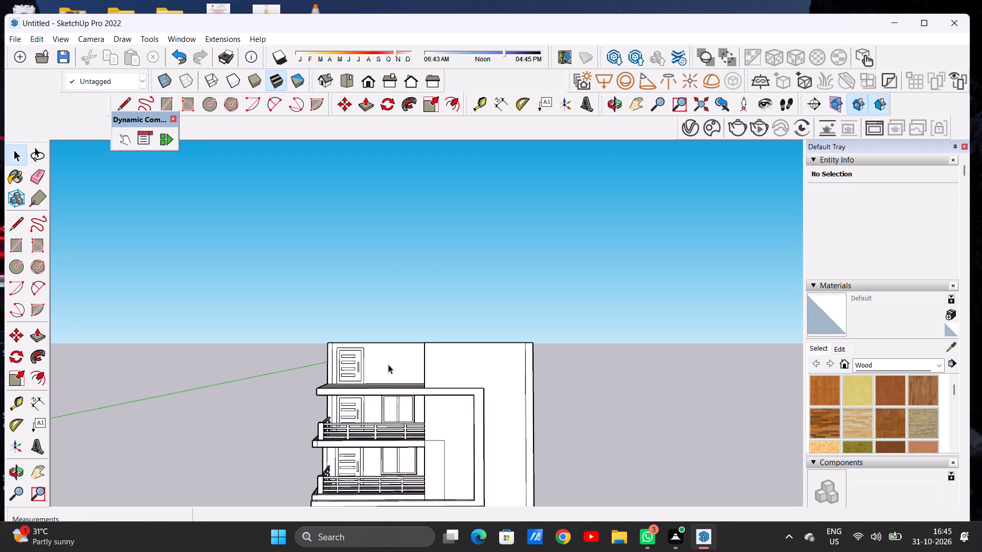
scroll(388, 364, "up", 9)
key("r")
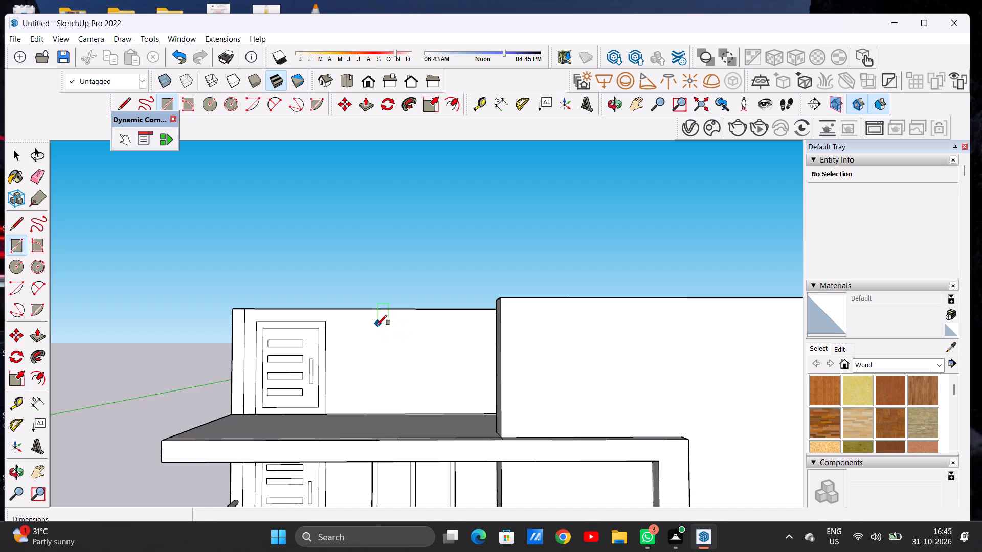
left_click(373, 323)
left_click(449, 399)
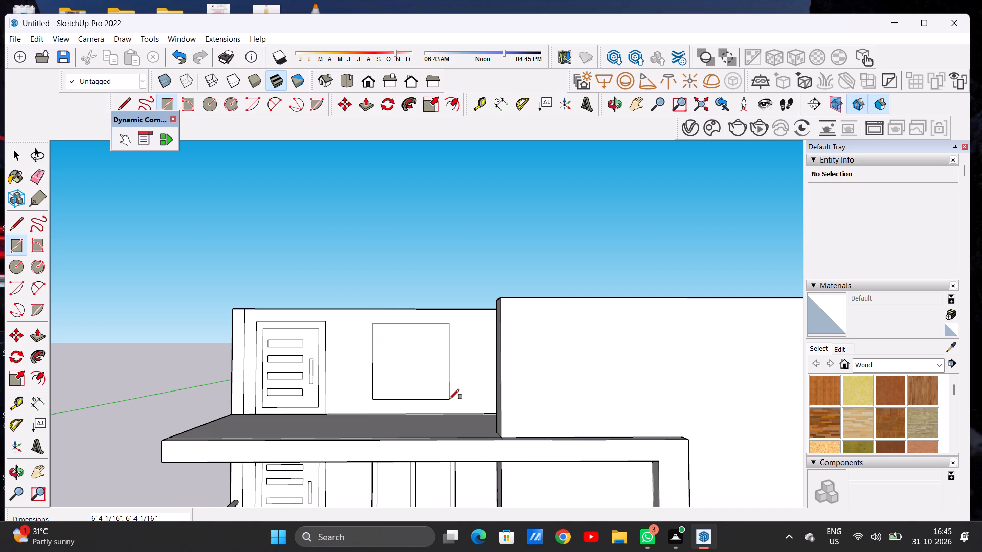
key("space")
Push the rooftop window rectangle about 1' 2 11/16" into the wall to form a recess.
scroll(415, 387, "down", 15)
scroll(416, 365, "up", 11)
middle_click_drag(405, 384, 407, 438)
scroll(417, 379, "up", 2)
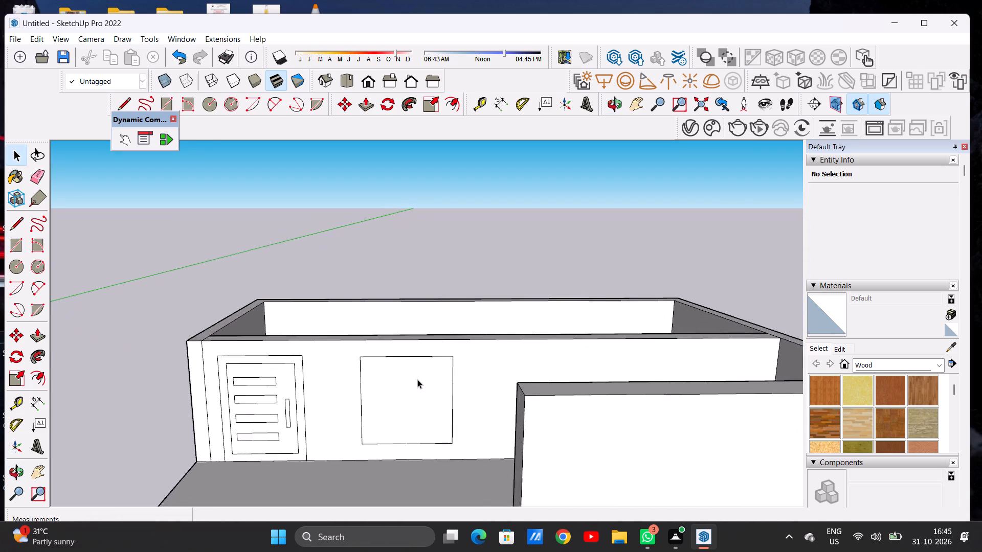
scroll(417, 379, "up", 3)
middle_click_drag(422, 387, 413, 375)
scroll(413, 375, "up", 1)
scroll(416, 379, "down", 4)
scroll(417, 380, "up", 1)
scroll(417, 380, "down", 4)
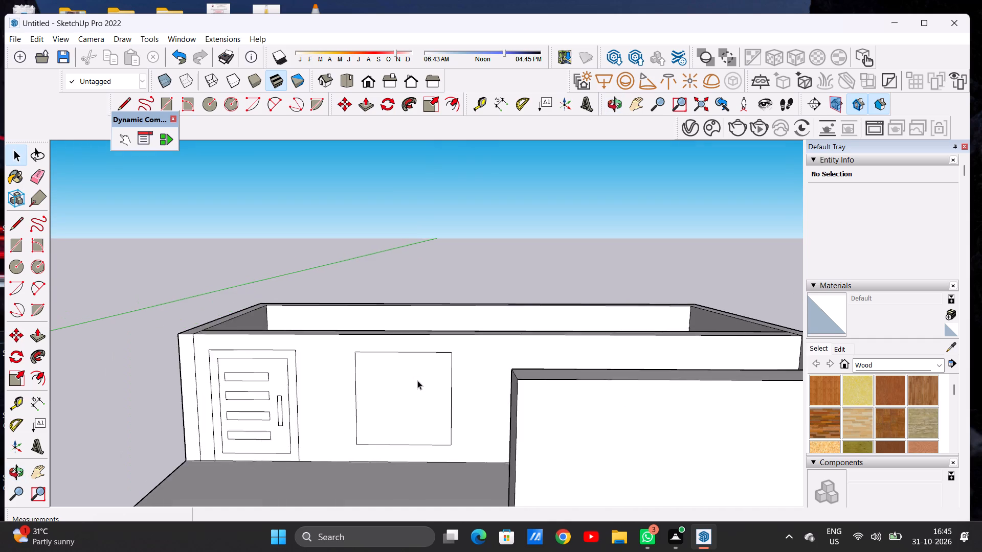
scroll(417, 380, "down", 14)
middle_click_drag(414, 399, 420, 366)
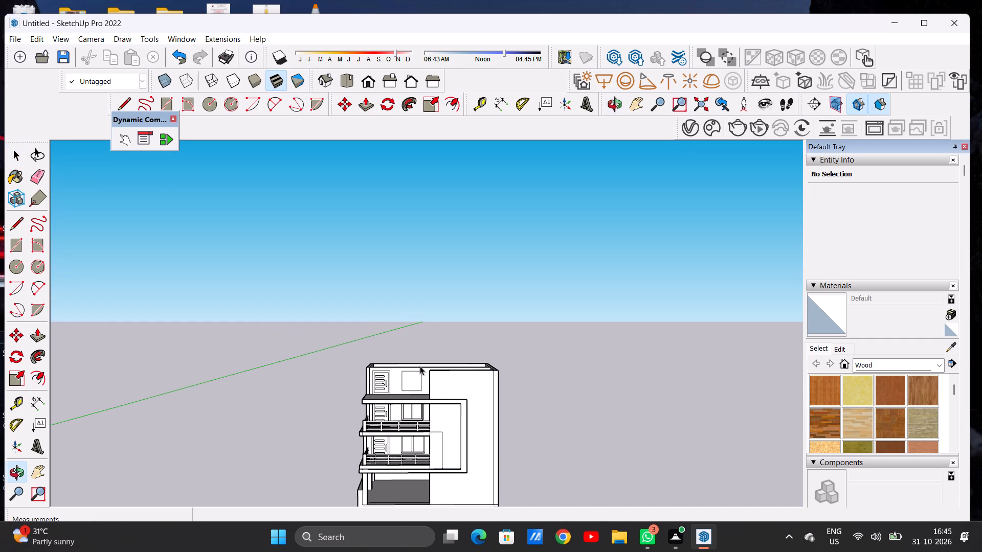
scroll(409, 379, "up", 6)
scroll(421, 377, "down", 1)
scroll(421, 377, "up", 14)
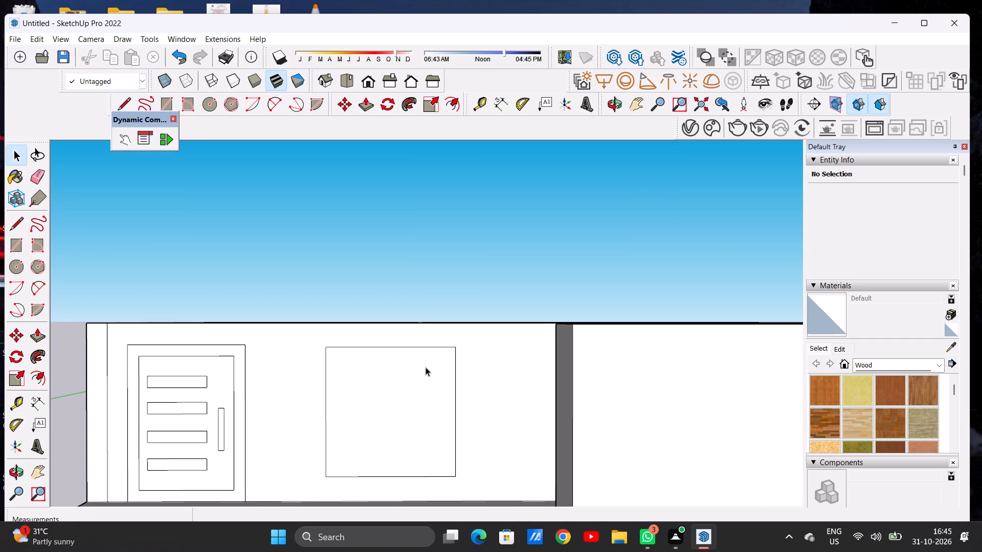
key("p")
middle_click_drag(426, 367, 427, 394)
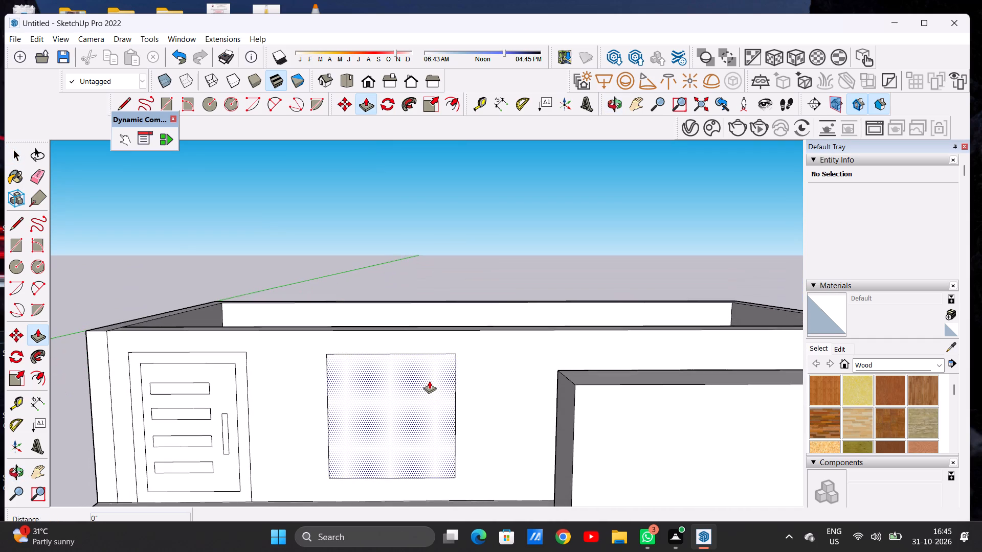
scroll(430, 375, "up", 4)
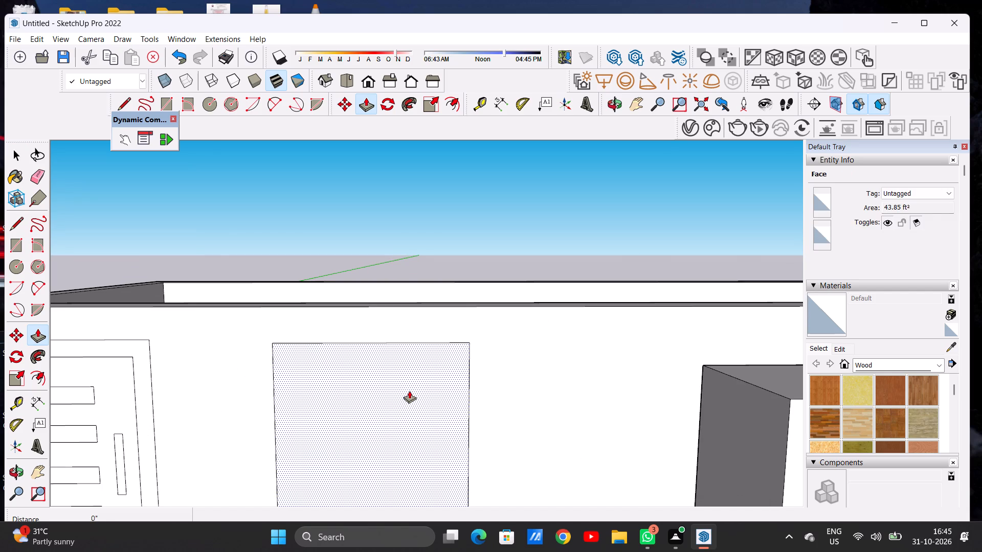
left_click(409, 390)
left_click(410, 382)
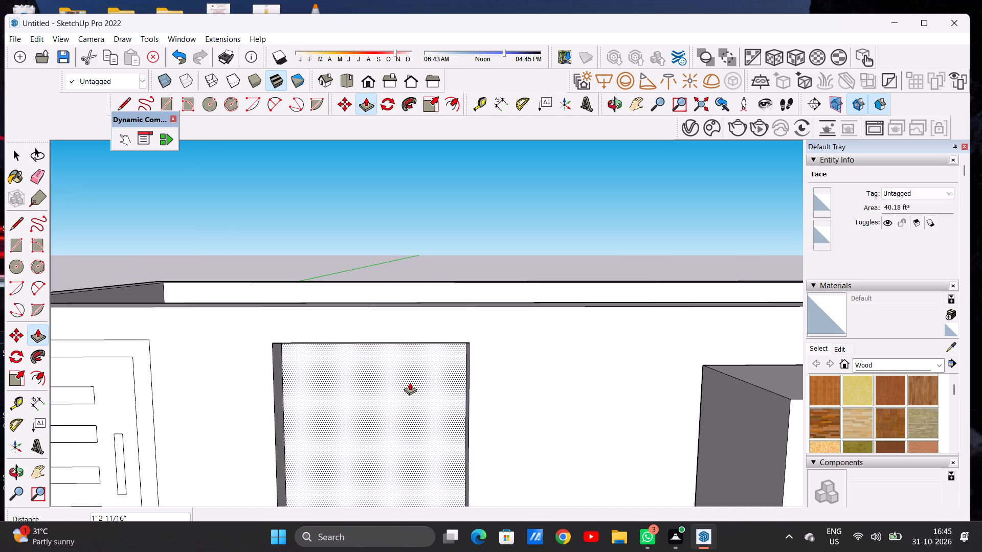
key("space")
Offset the recessed rooftop window face's outline inward about 4 7/16" to form the window frame.
scroll(440, 376, "down", 6)
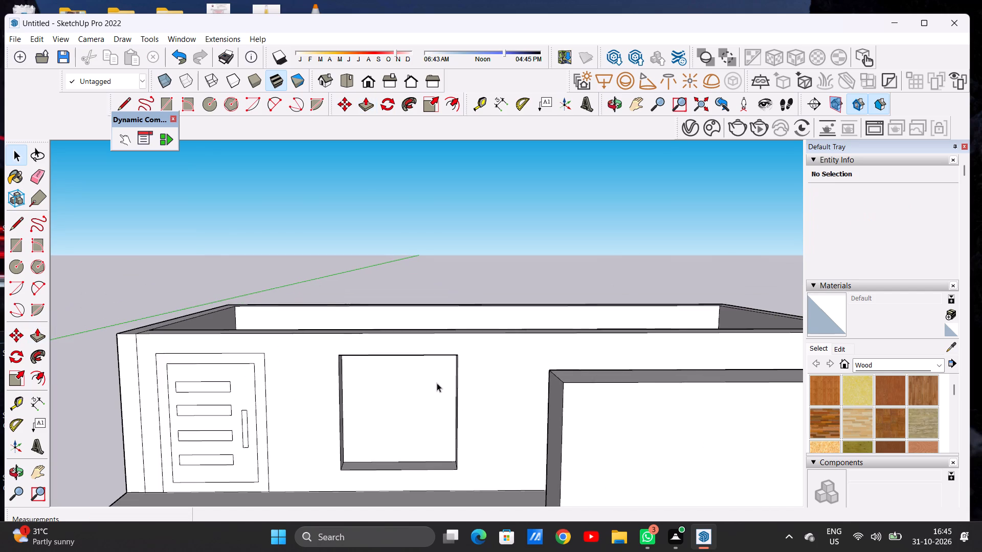
middle_click_drag(436, 385, 436, 372)
scroll(436, 372, "down", 5)
scroll(428, 403, "up", 9)
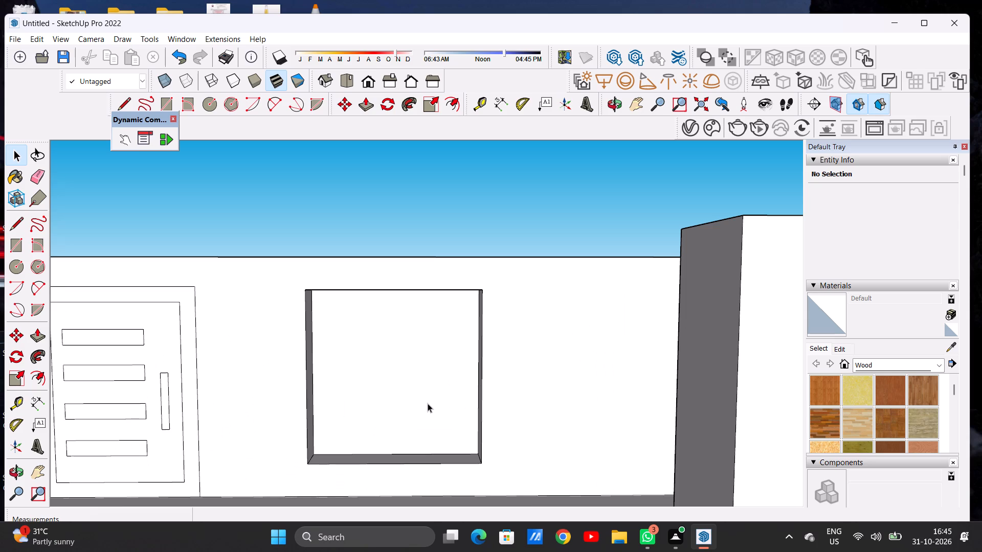
type("OF")
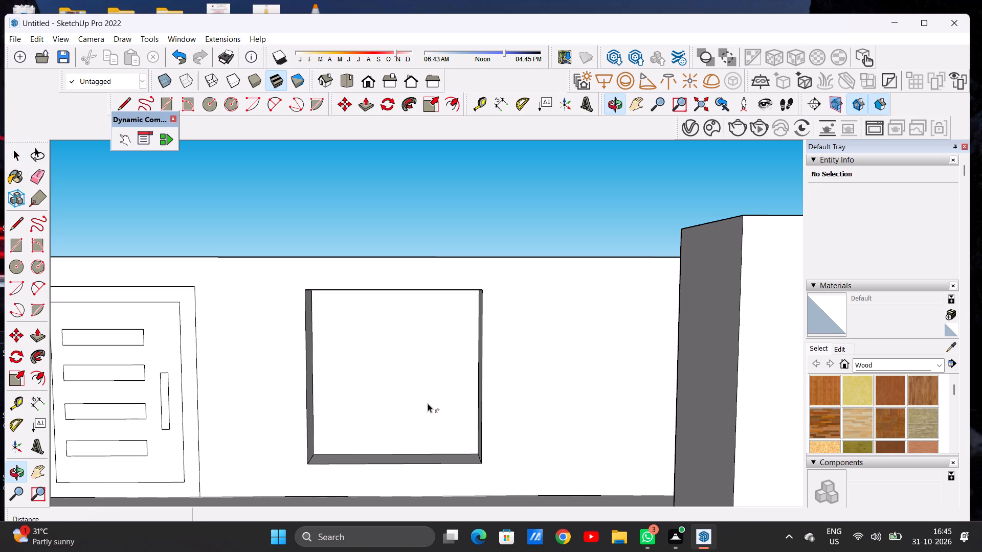
left_click(359, 305)
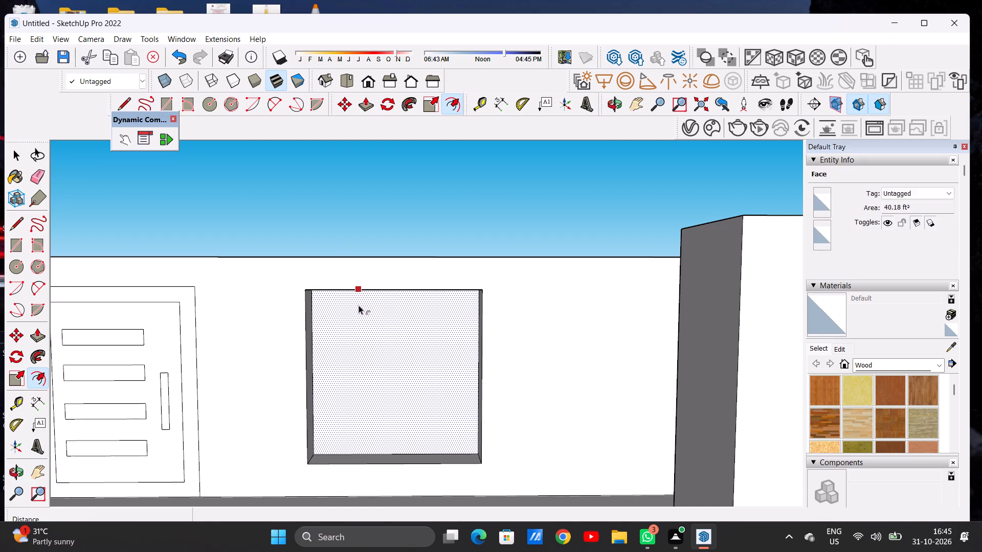
left_click(358, 300)
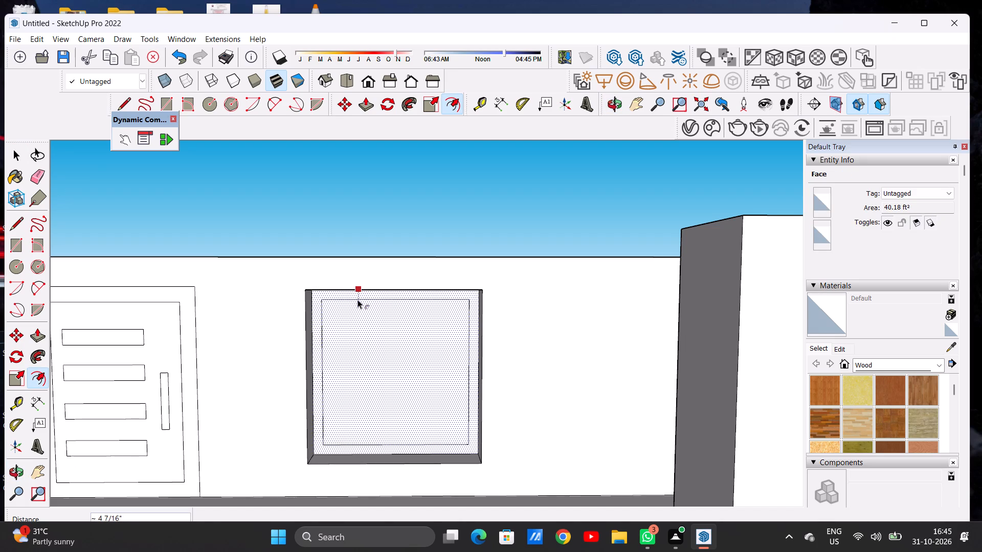
key("space")
Draw two closely spaced vertical lines about 5' 7 1/8" tall inside the rooftop window frame to form a central mullion.
scroll(362, 328, "up", 1)
scroll(366, 334, "down", 8)
scroll(382, 341, "up", 1)
scroll(384, 341, "down", 3)
scroll(391, 341, "up", 1)
scroll(392, 347, "down", 13)
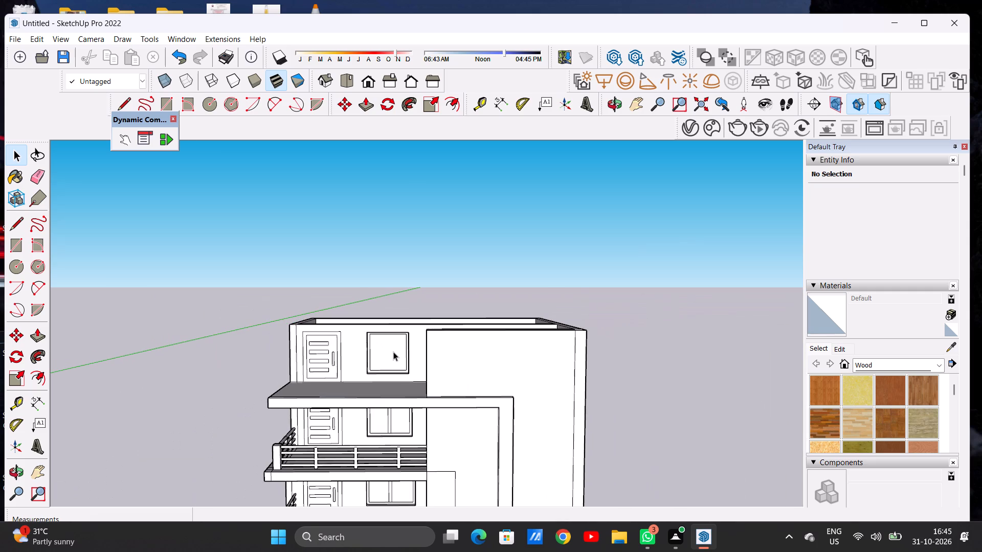
scroll(388, 354, "up", 3)
scroll(388, 354, "down", 1)
scroll(388, 354, "up", 6)
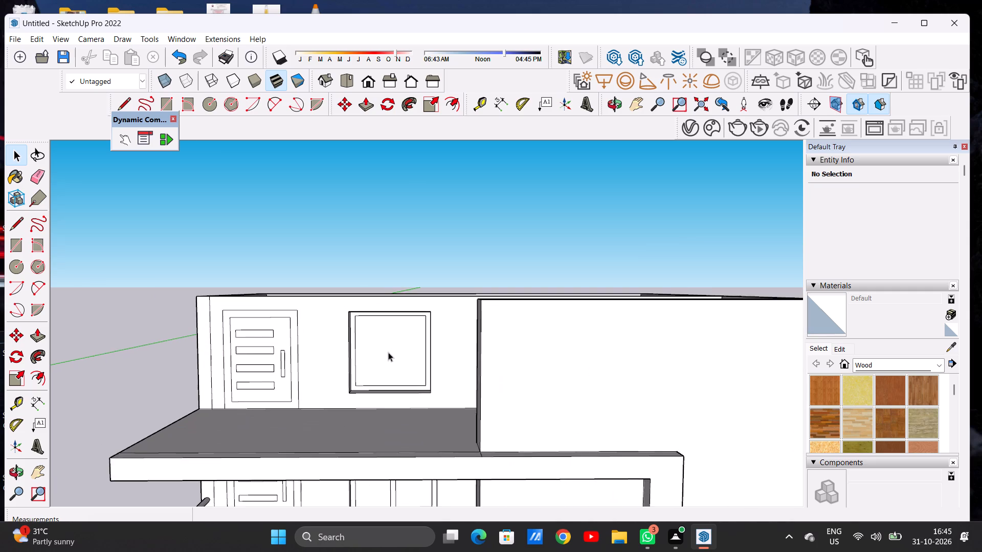
scroll(388, 352, "up", 1)
key("l")
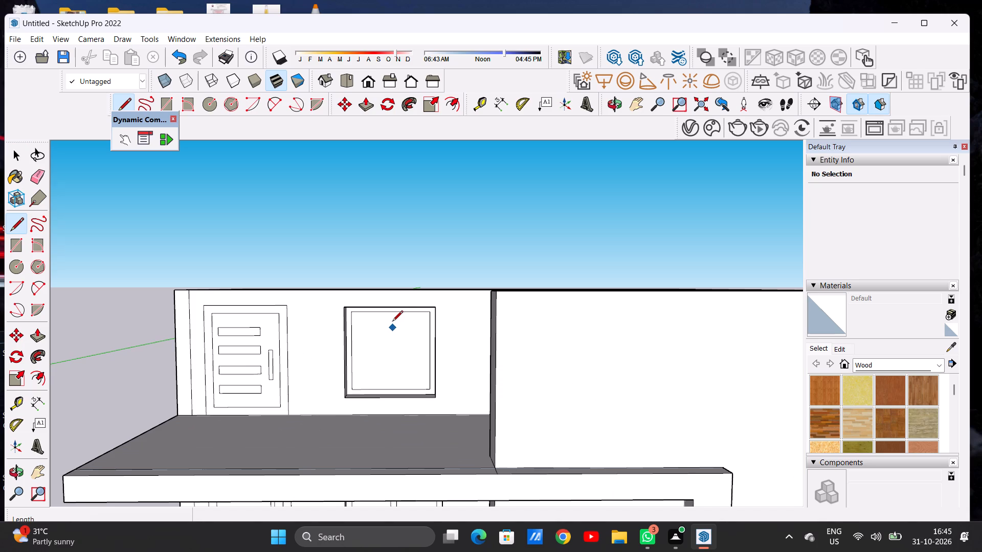
scroll(392, 310, "up", 5)
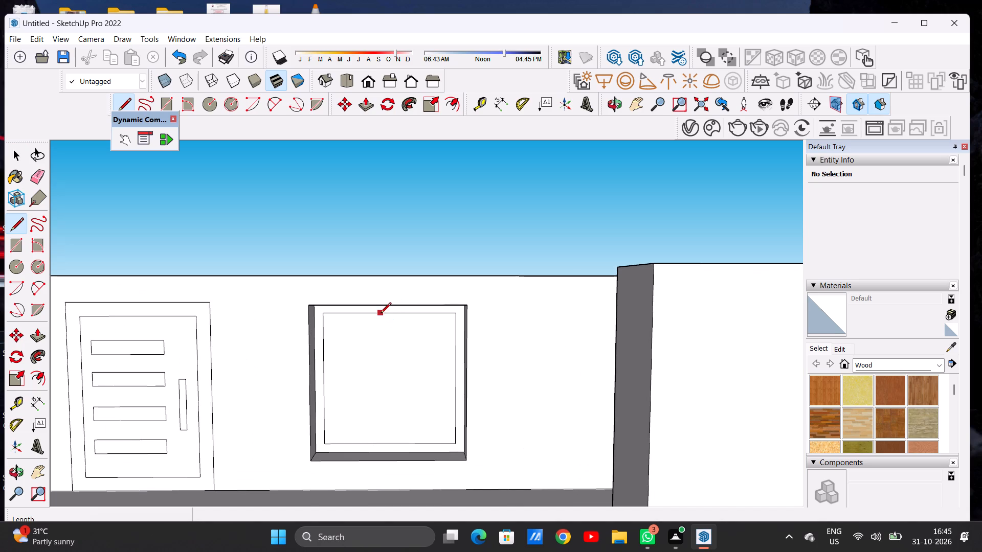
left_click(381, 314)
left_click(378, 443)
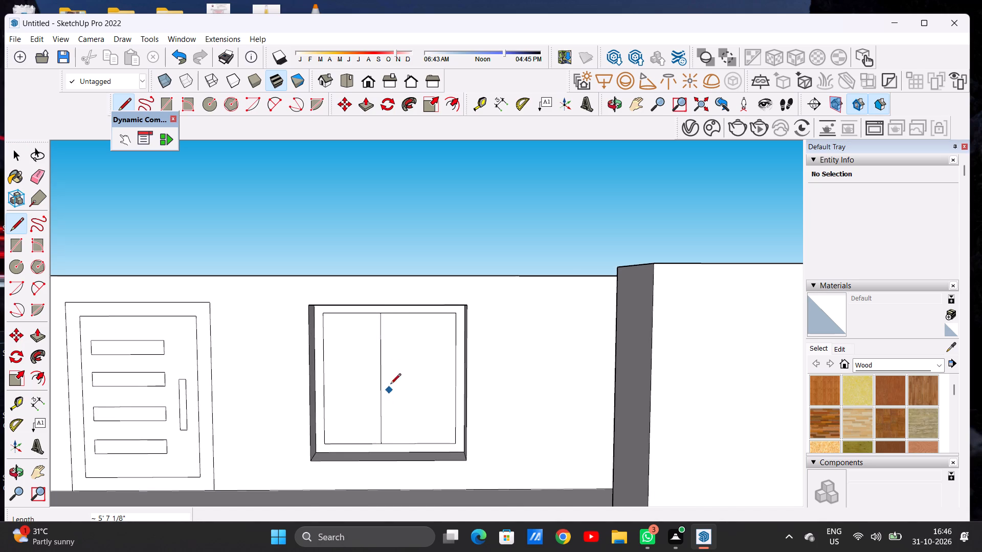
left_click(390, 312)
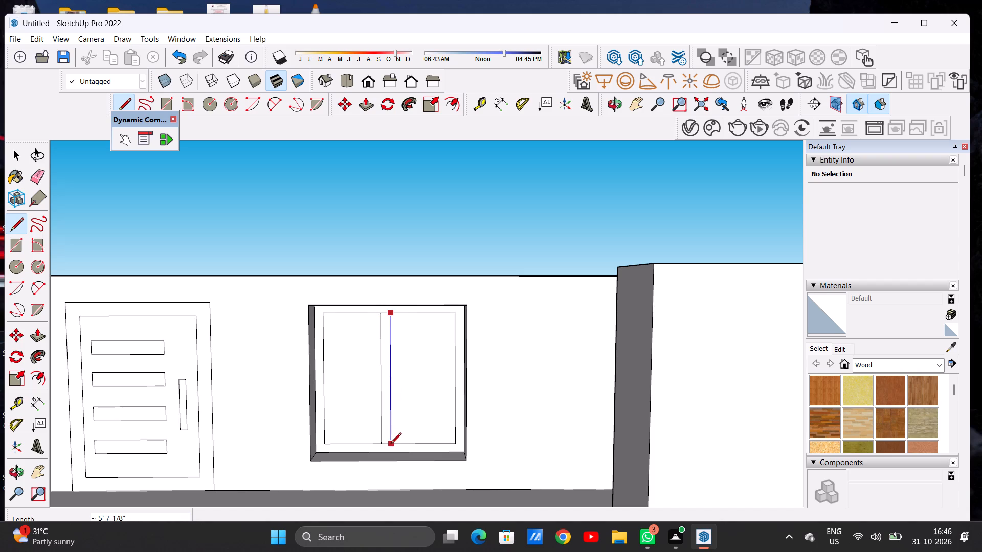
left_click(391, 444)
key("space")
Examine the whole building from the front, above and the side, comparing the rooftop level with the floors below.
scroll(412, 439, "down", 20)
scroll(412, 439, "down", 1)
scroll(421, 383, "down", 5)
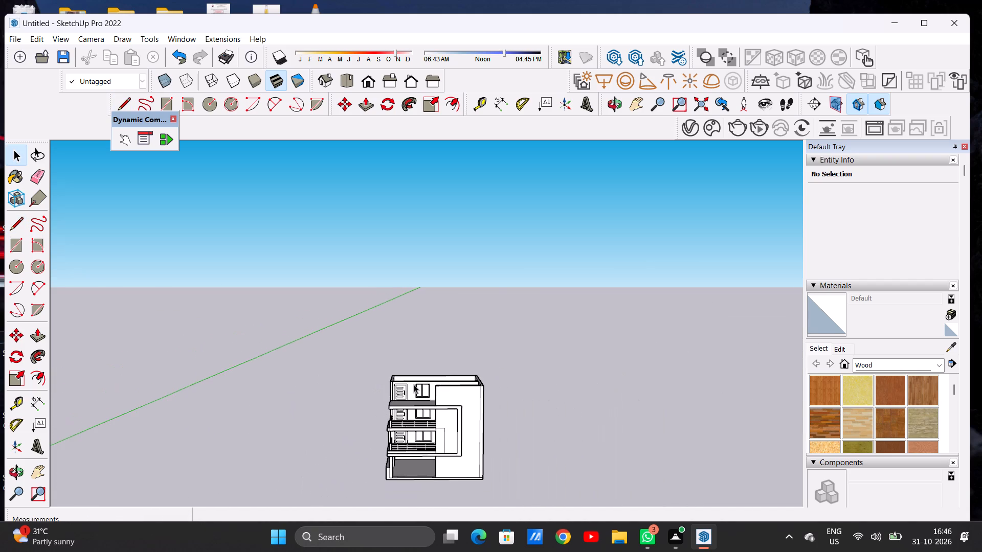
scroll(411, 384, "down", 4)
scroll(411, 389, "up", 1)
scroll(411, 389, "down", 1)
scroll(411, 389, "up", 12)
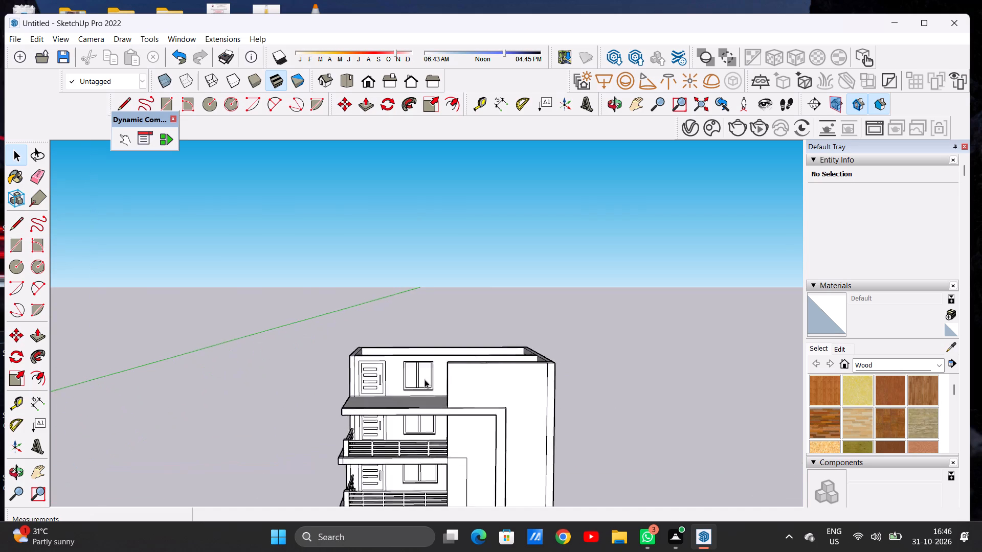
scroll(425, 379, "up", 19)
middle_click_drag(423, 378, 331, 357)
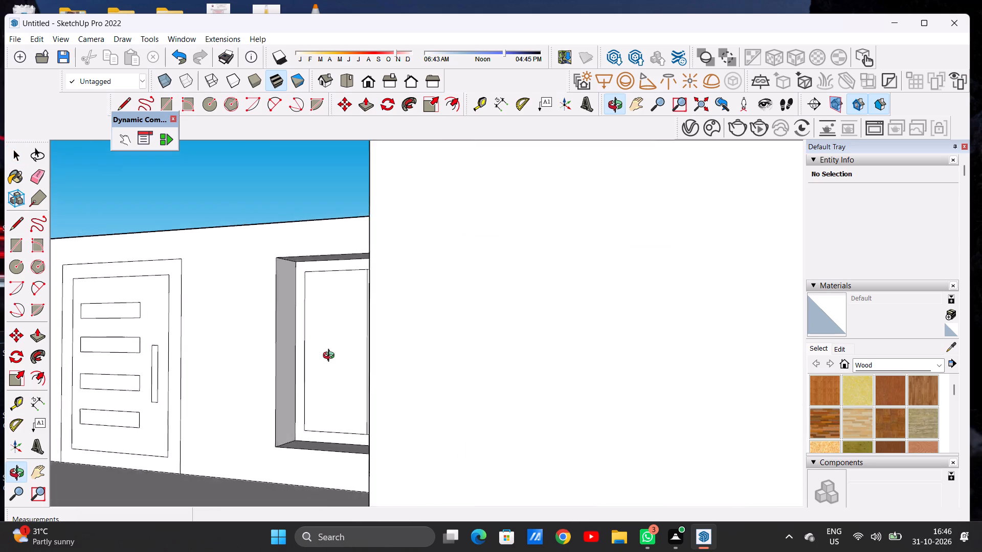
middle_click_drag(331, 357, 410, 363)
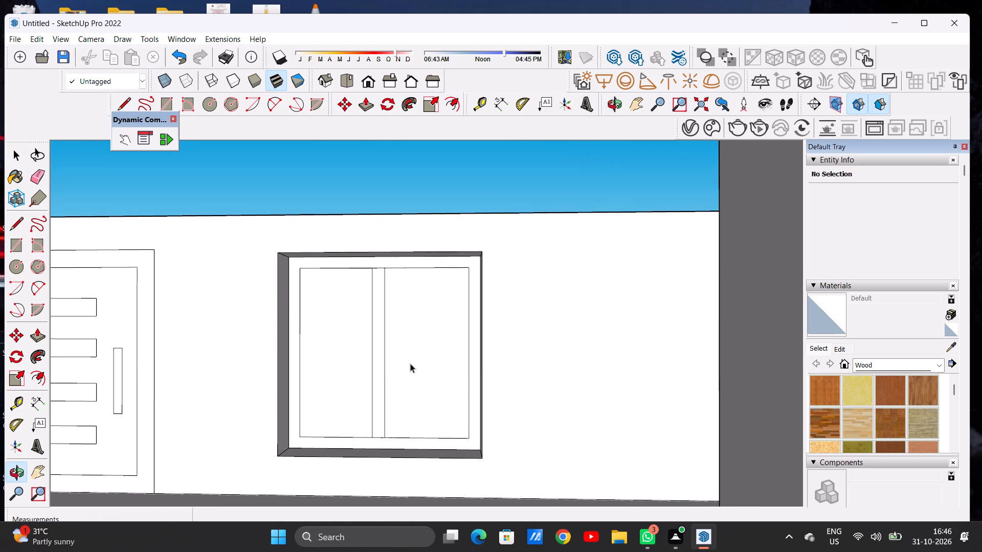
scroll(410, 363, "down", 20)
scroll(410, 363, "down", 11)
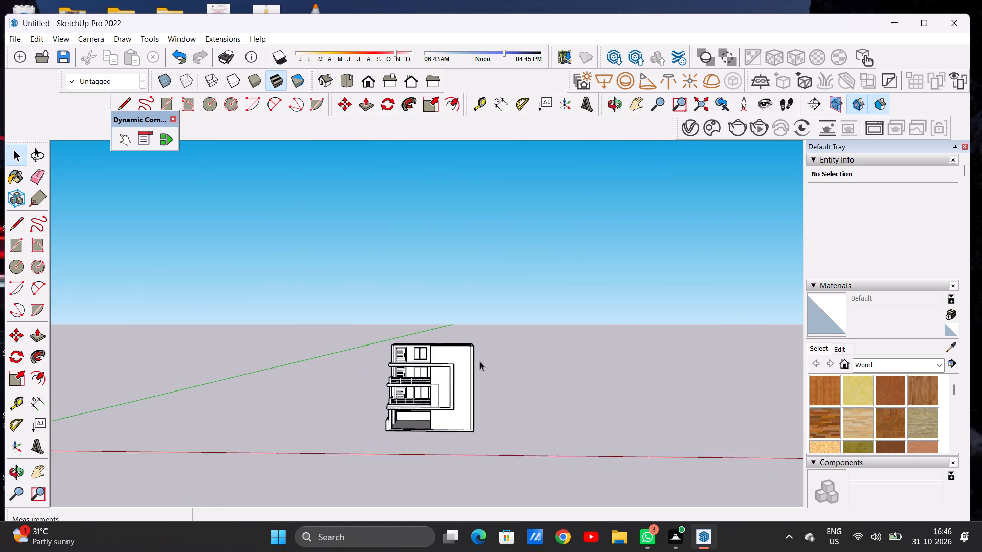
scroll(480, 361, "down", 1)
scroll(412, 367, "up", 15)
middle_click_drag(445, 322, 449, 438)
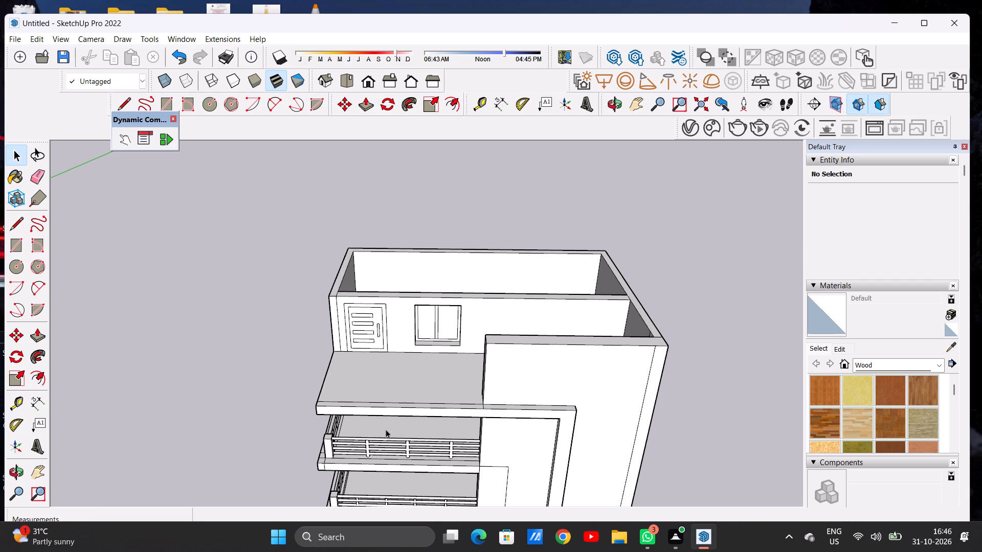
scroll(389, 400, "down", 2)
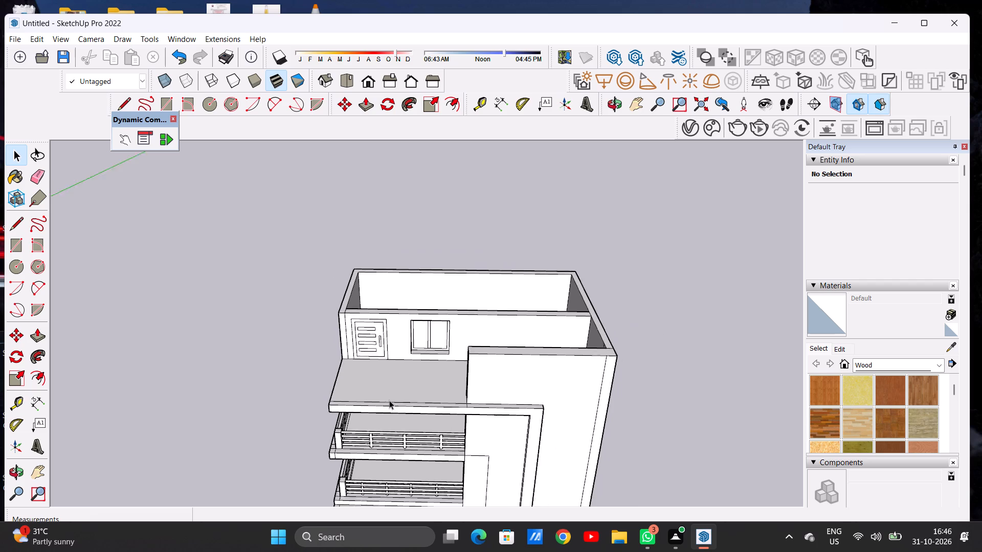
scroll(389, 400, "down", 12)
scroll(430, 394, "up", 2)
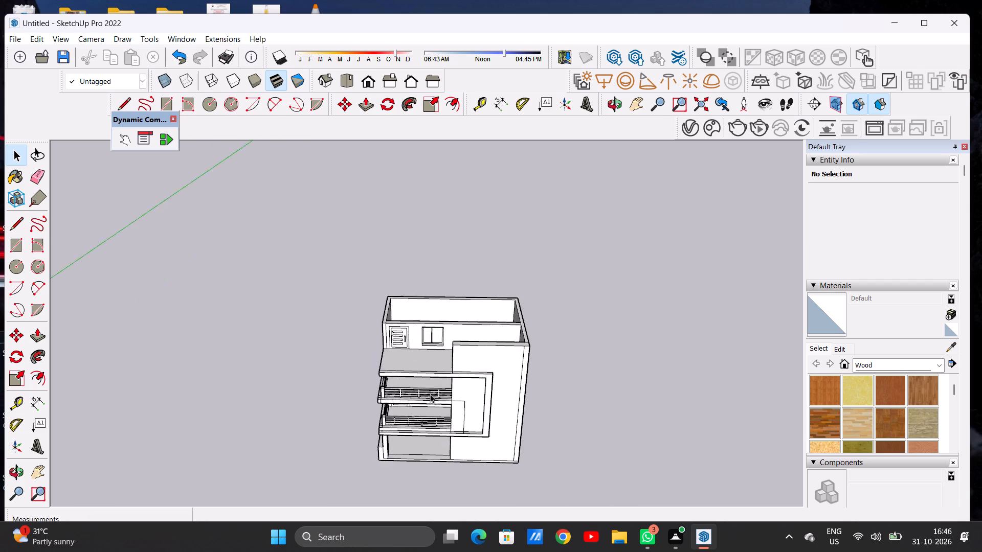
scroll(430, 394, "up", 5)
middle_click_drag(432, 423, 428, 323)
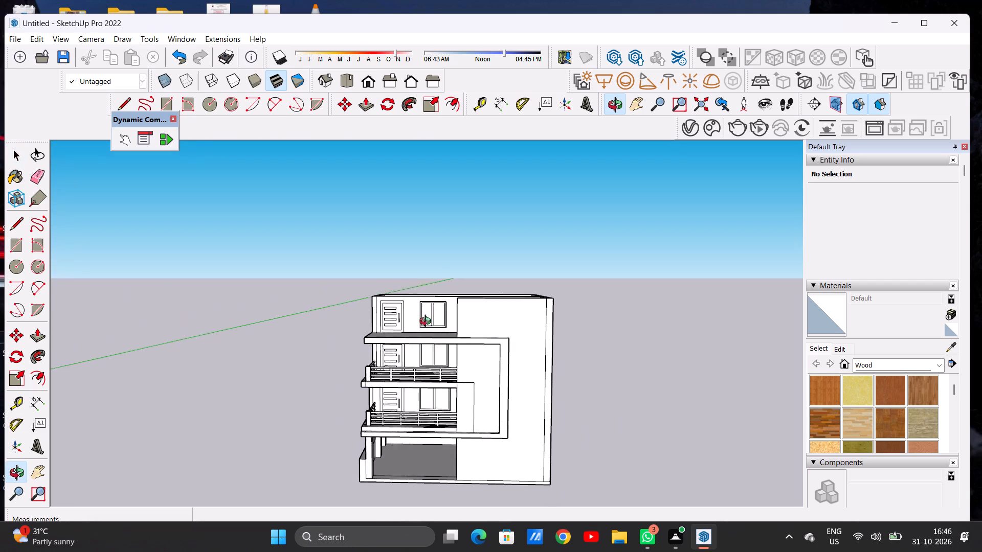
middle_click_drag(428, 323, 428, 315)
scroll(443, 372, "down", 2)
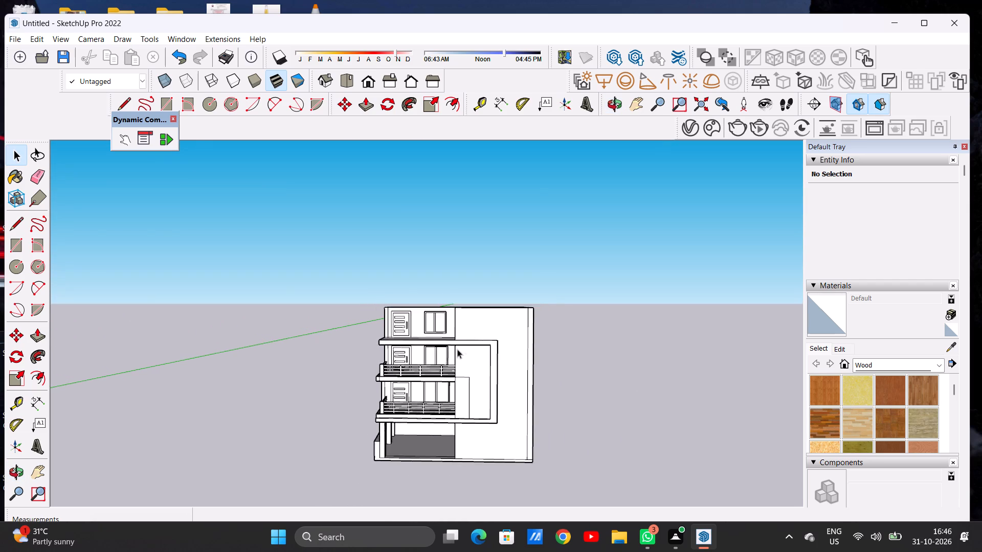
scroll(457, 349, "down", 1)
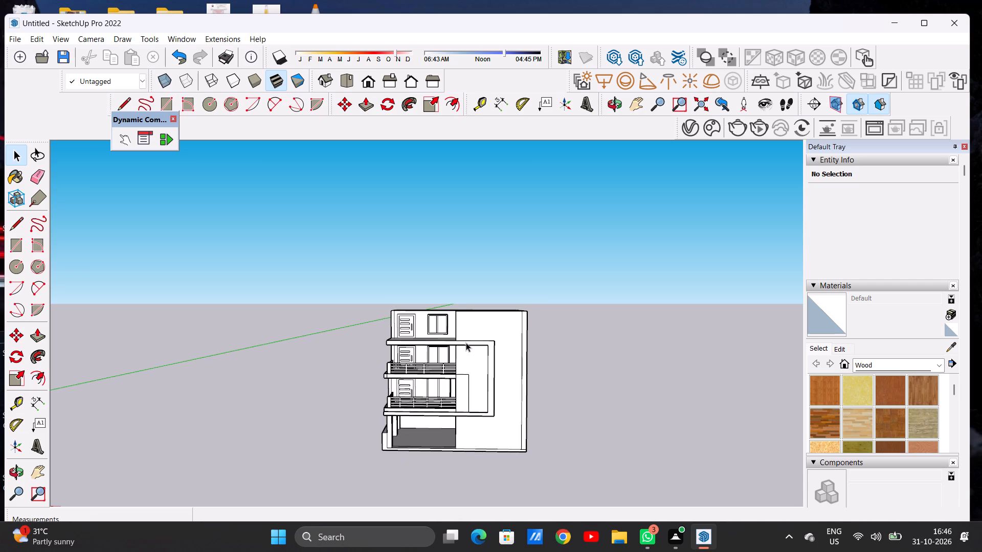
scroll(457, 379, "up", 11)
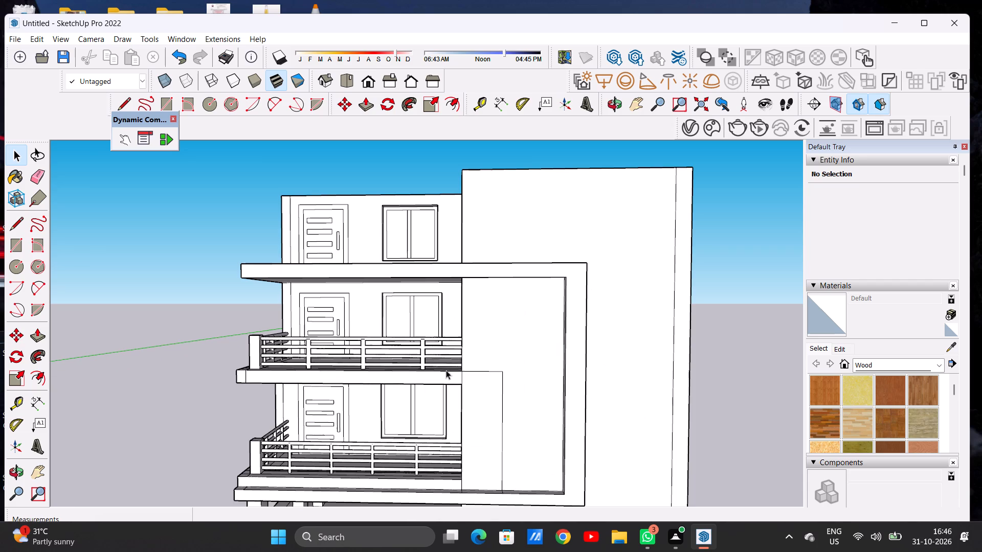
scroll(457, 373, "down", 6)
middle_click_drag(448, 377, 537, 379)
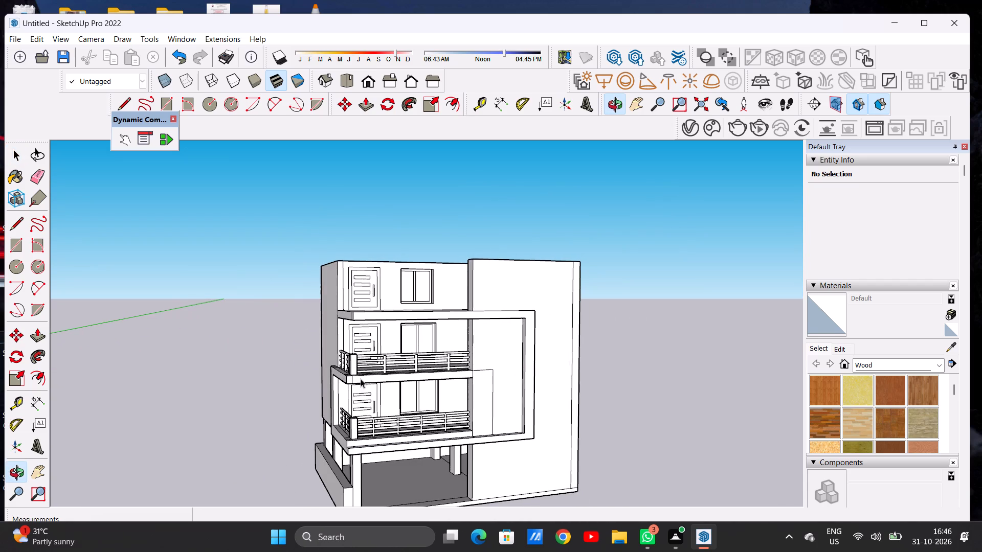
middle_click_drag(361, 379, 460, 378)
scroll(460, 378, "down", 2)
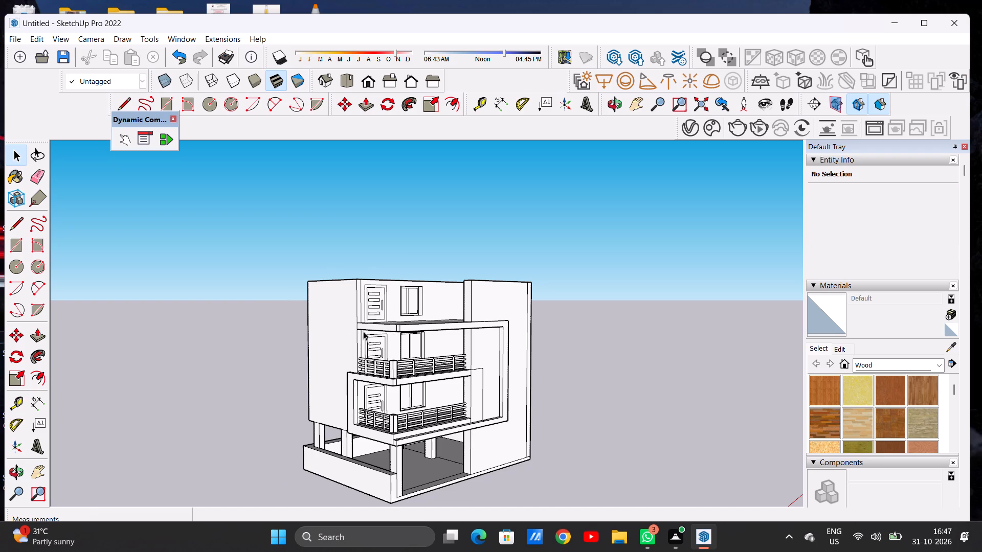
middle_click_drag(354, 333, 477, 332)
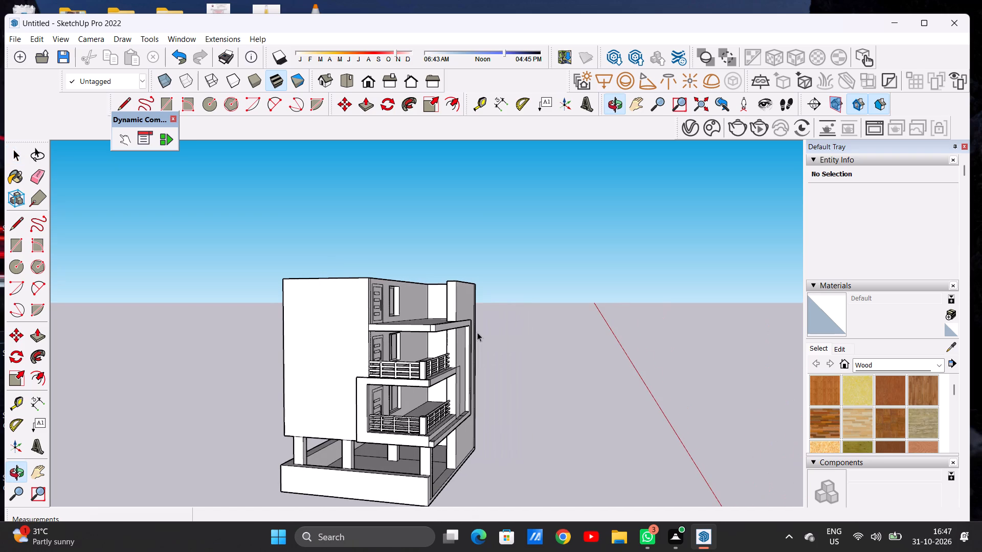
Erase the leftover vertical edge near the front corner of the rooftop slab's side face.
scroll(435, 337, "up", 7)
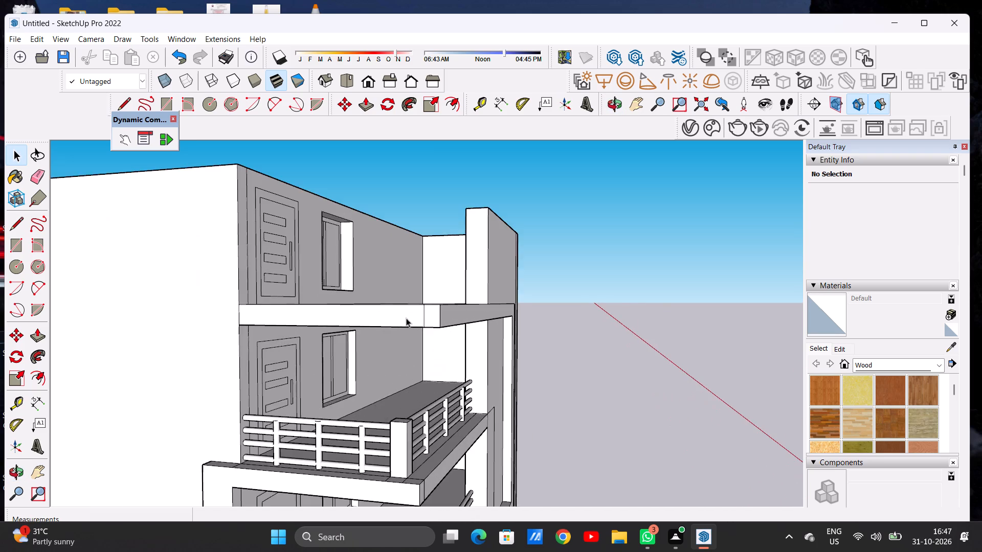
middle_click_drag(406, 318, 447, 355)
scroll(451, 339, "up", 5)
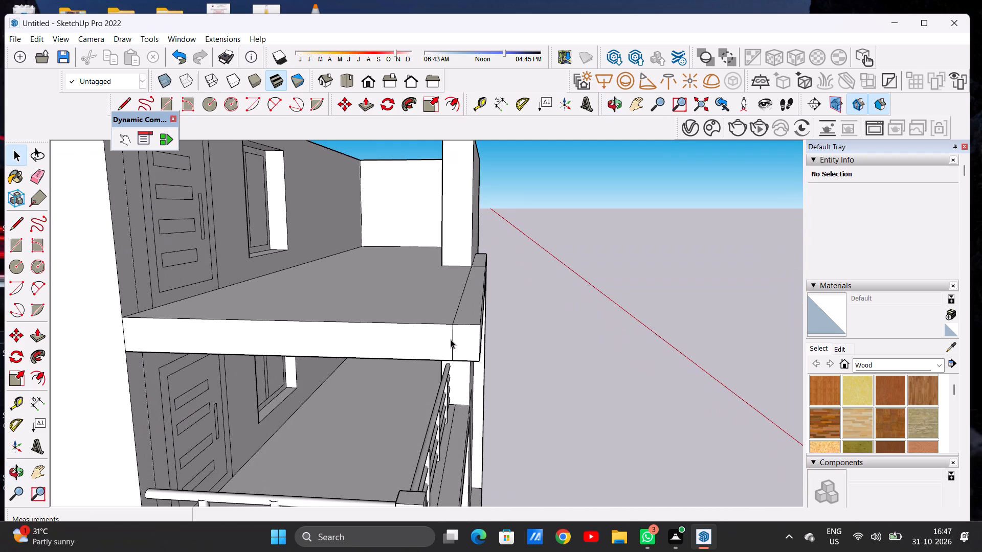
key("e")
left_click_drag(456, 337, 441, 342)
Extend the rooftop slab's side profile onto the adjoining side wall with a rectangular outline about 2' 10 1/2" long by 1' 3 7/16" high.
scroll(474, 334, "down", 3)
scroll(475, 334, "up", 1)
scroll(475, 334, "down", 5)
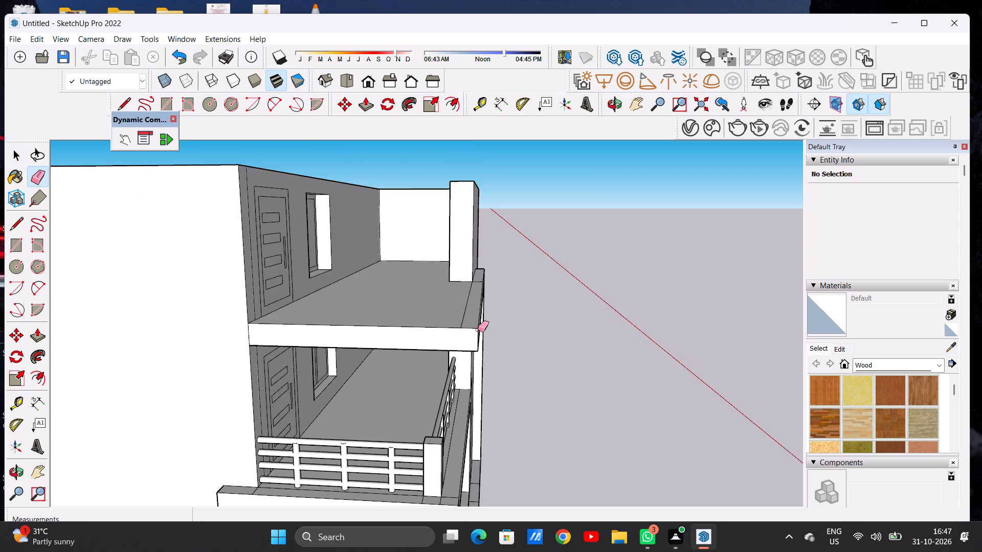
scroll(478, 330, "down", 9)
middle_click_drag(390, 333, 407, 344)
scroll(427, 326, "up", 12)
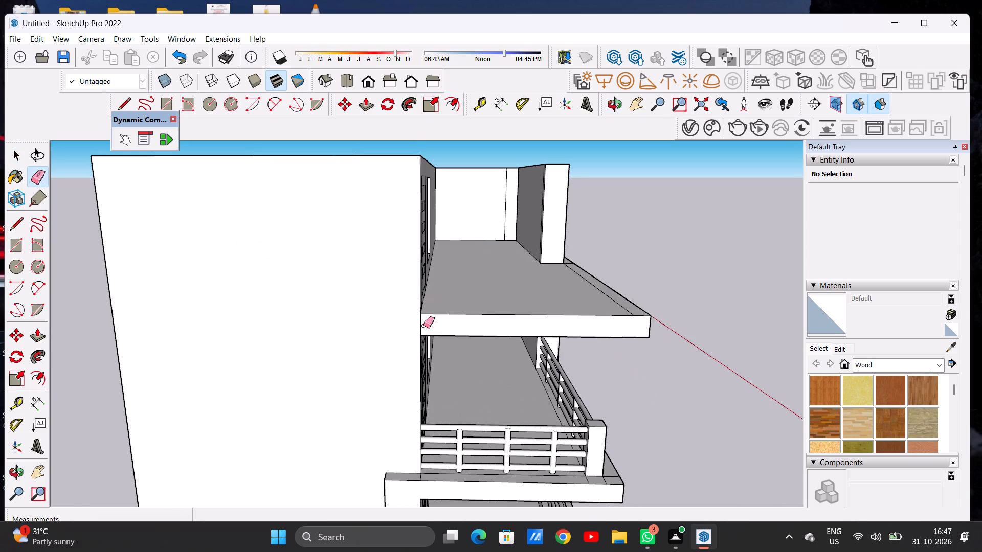
key("space")
key("l")
middle_click_drag(417, 328, 414, 290)
scroll(418, 288, "up", 2)
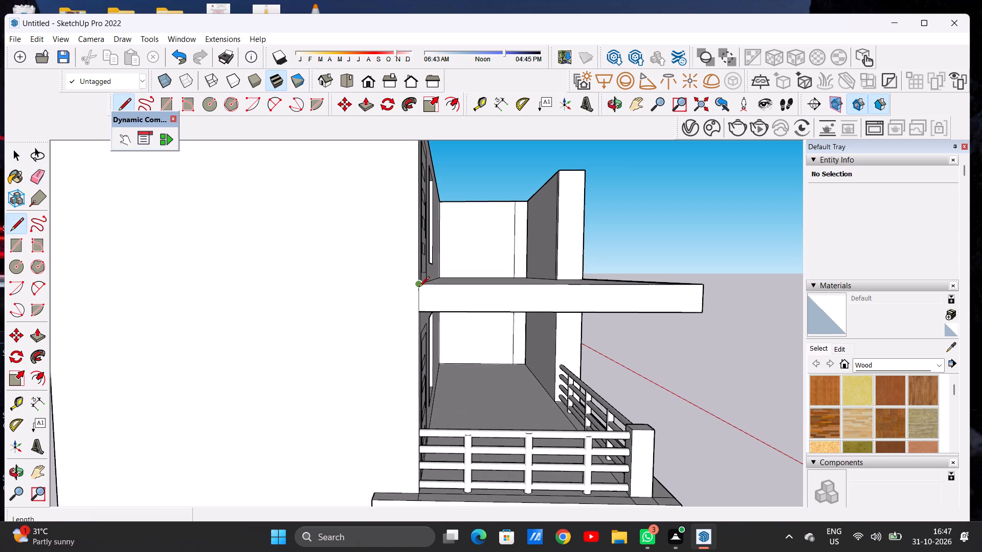
left_click(417, 287)
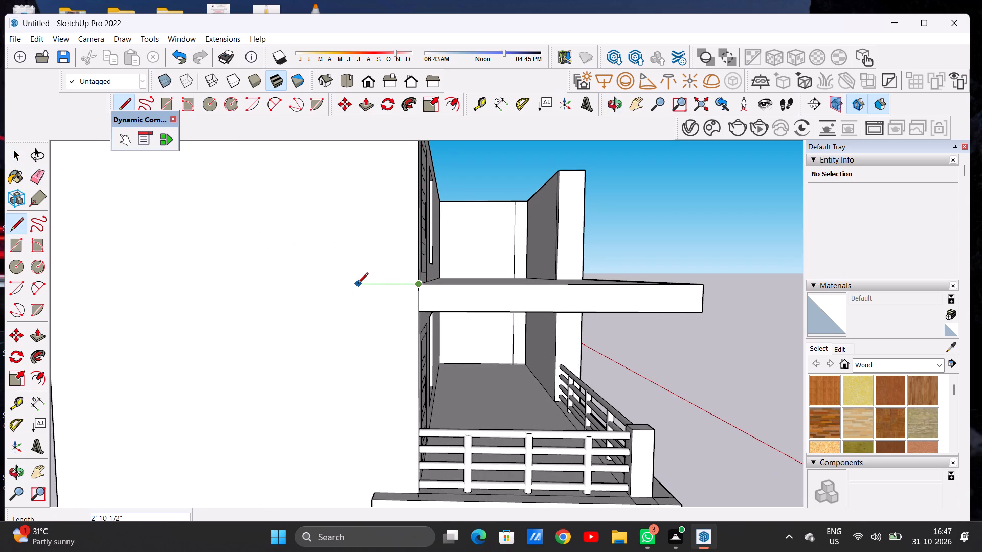
left_click(358, 284)
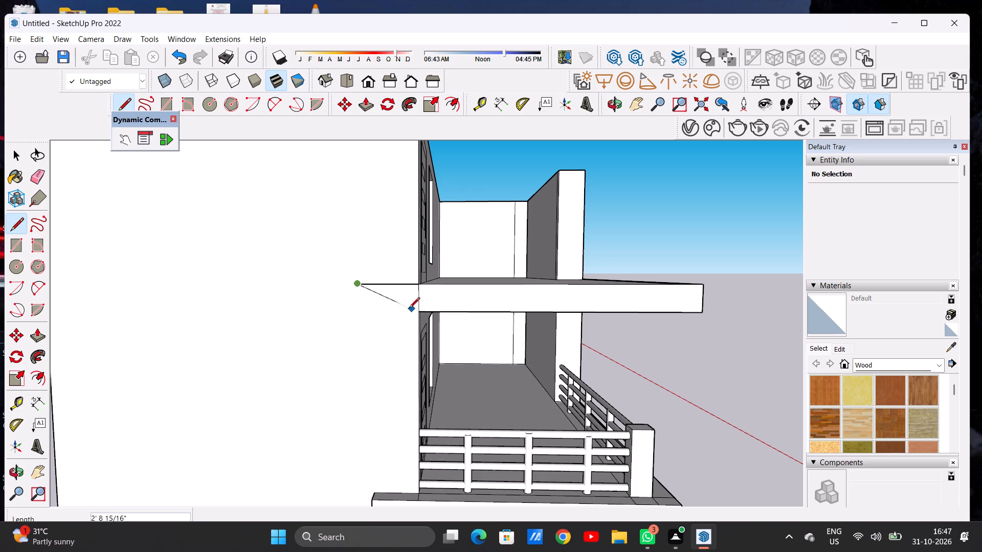
left_click(355, 315)
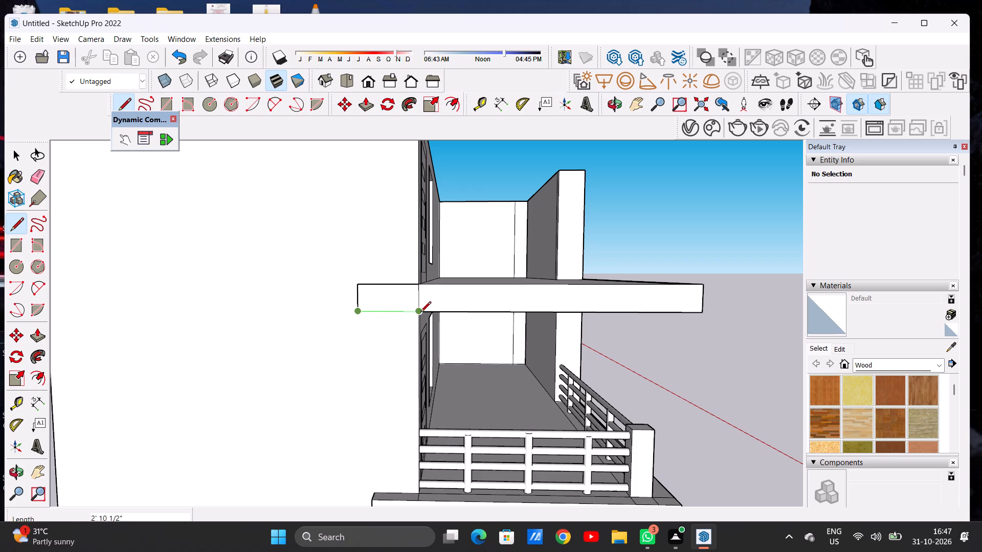
left_click(420, 313)
key("space")
Erase the vertical edge between the rooftop slab's side face and its new extension on the wall.
key("e")
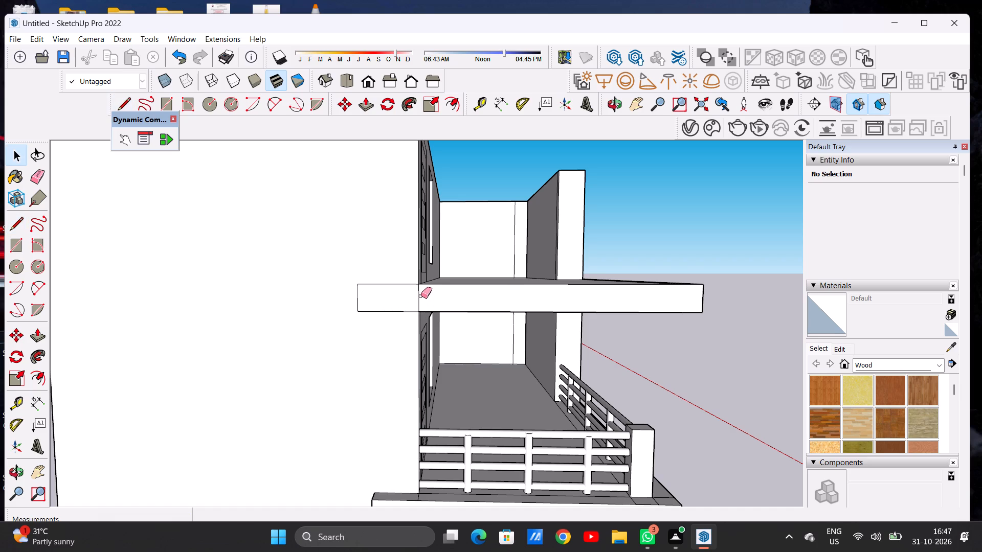
left_click_drag(421, 296, 411, 296)
key("space")
Pull the rooftop slab's extended side face outward about 10" beyond the side wall.
scroll(363, 304, "down", 3)
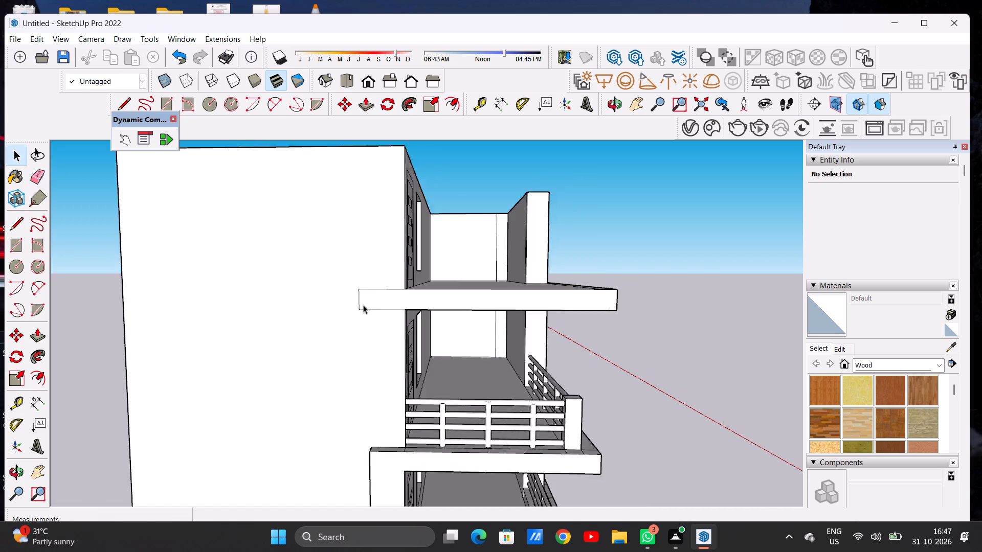
scroll(363, 305, "down", 8)
middle_click_drag(486, 303, 234, 310)
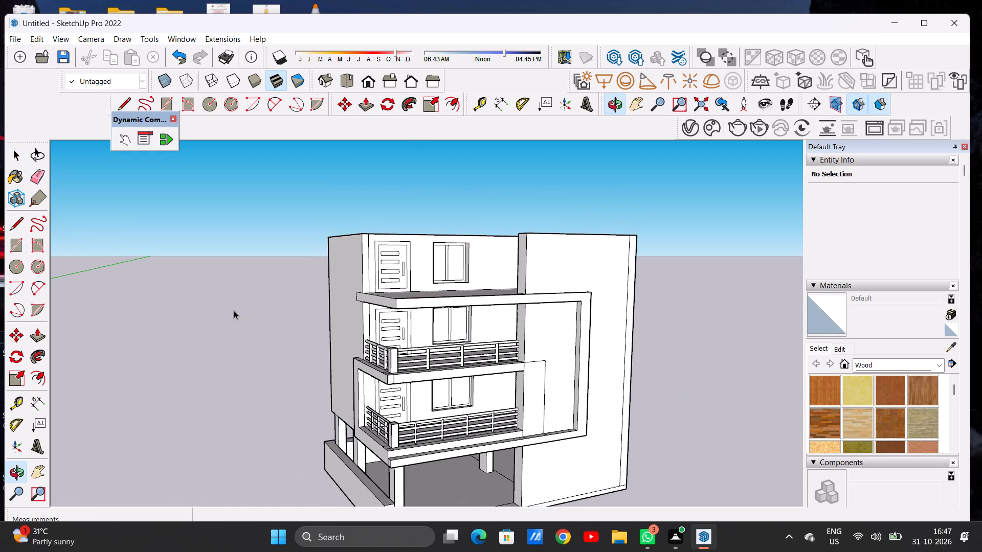
middle_click_drag(320, 310, 252, 295)
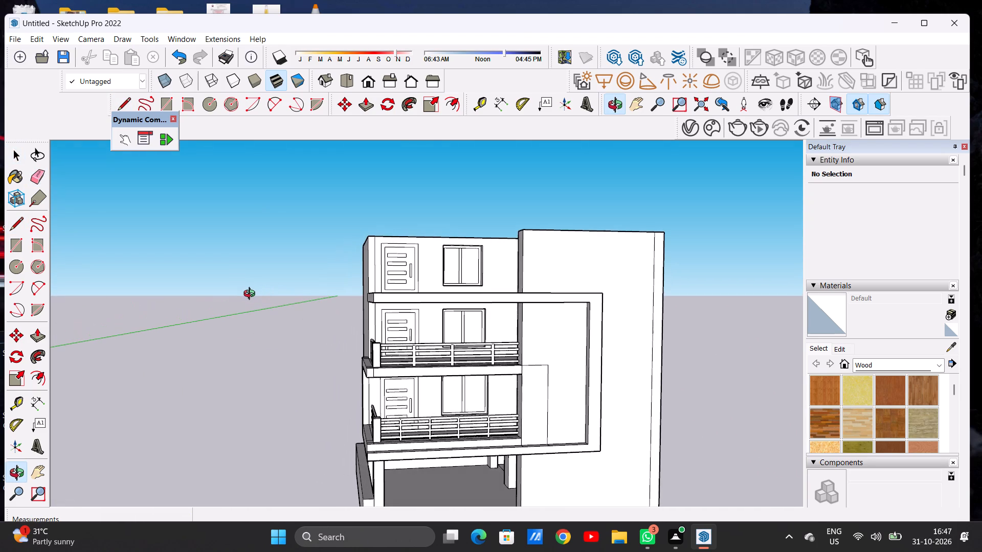
middle_click_drag(252, 295, 270, 312)
scroll(382, 301, "up", 3)
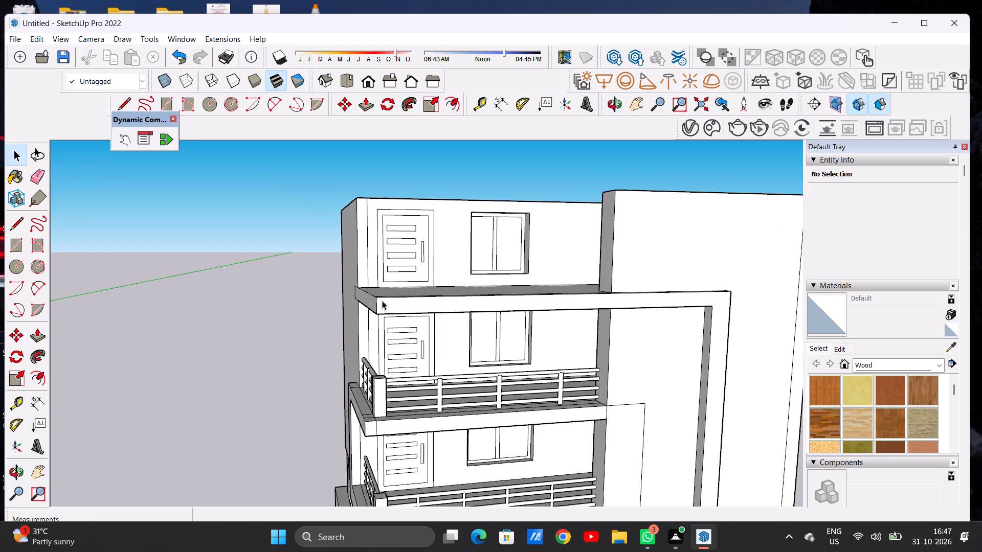
scroll(382, 301, "up", 5)
key("p")
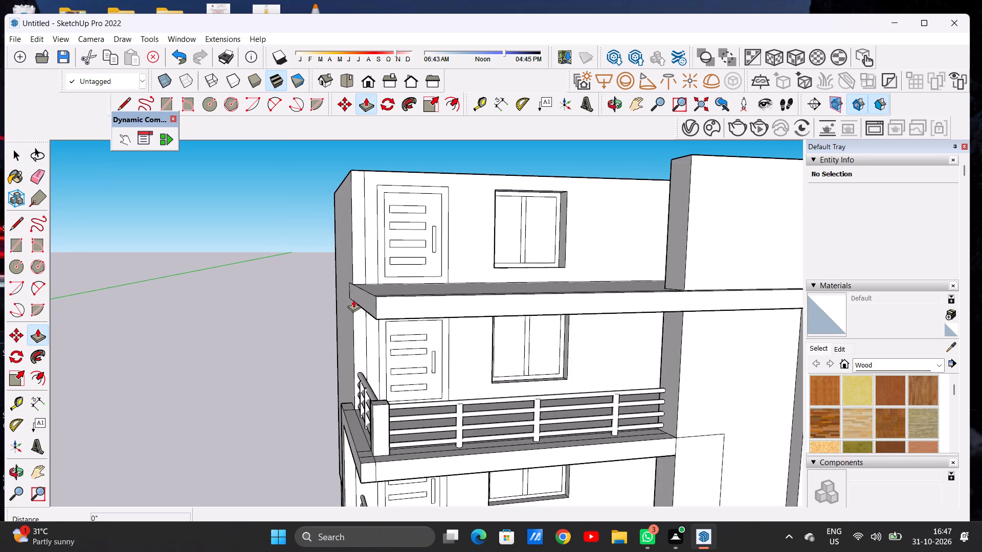
scroll(353, 300, "up", 7)
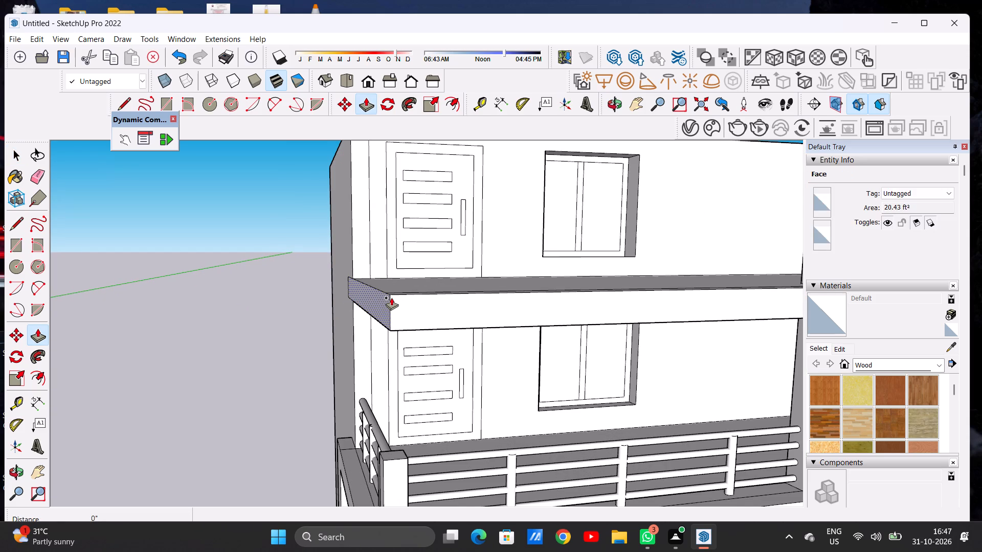
left_click(391, 297)
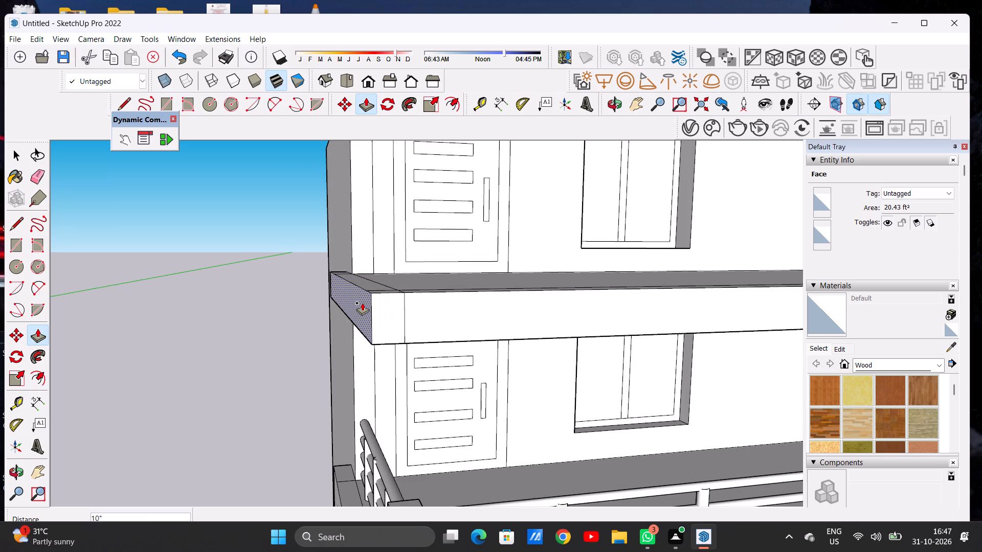
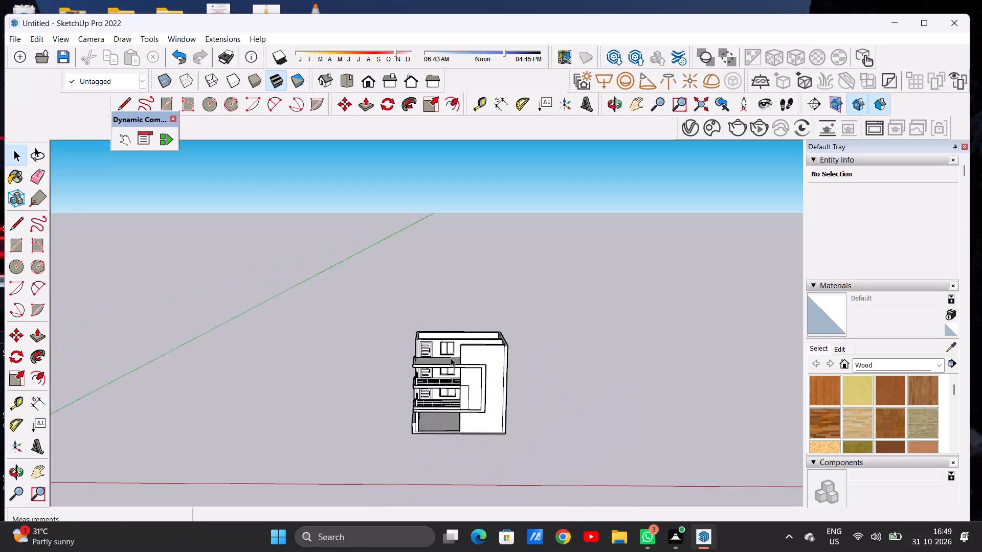
Move the rooftop room's floor face and its edges straight up to the top of the surrounding walls.
scroll(451, 383, "up", 9)
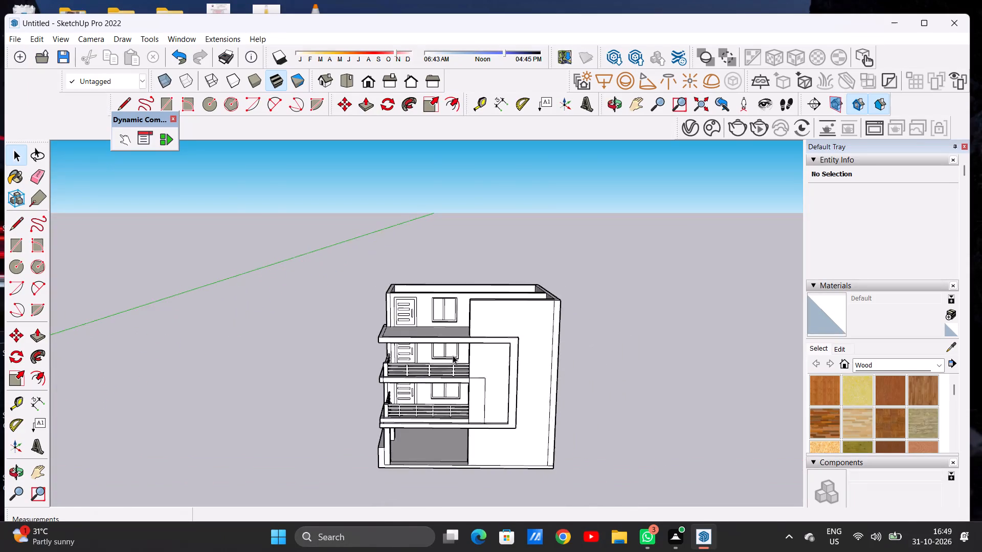
scroll(453, 355, "up", 5)
middle_click_drag(499, 364, 487, 343)
scroll(487, 343, "down", 10)
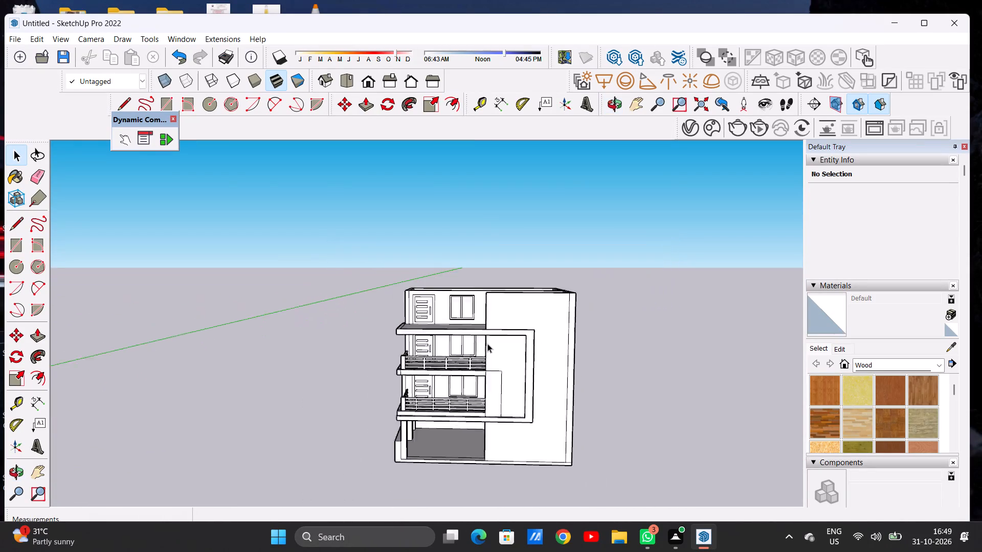
scroll(487, 343, "down", 3)
middle_click_drag(465, 324, 451, 444)
middle_click_drag(474, 315, 364, 377)
scroll(464, 307, "up", 14)
scroll(464, 323, "down", 3)
scroll(463, 327, "up", 1)
scroll(463, 327, "down", 4)
middle_click_drag(518, 353, 517, 352)
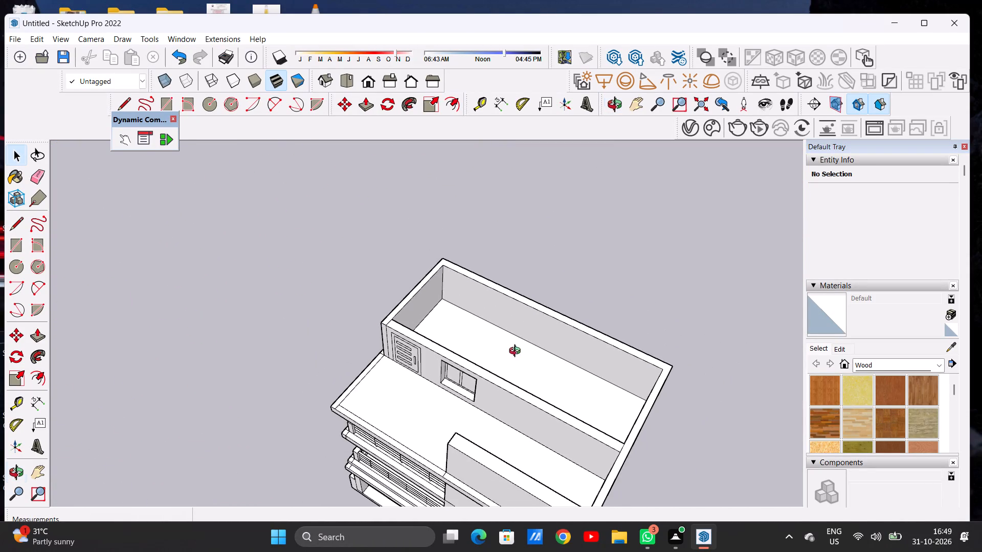
middle_click_drag(517, 352, 416, 312)
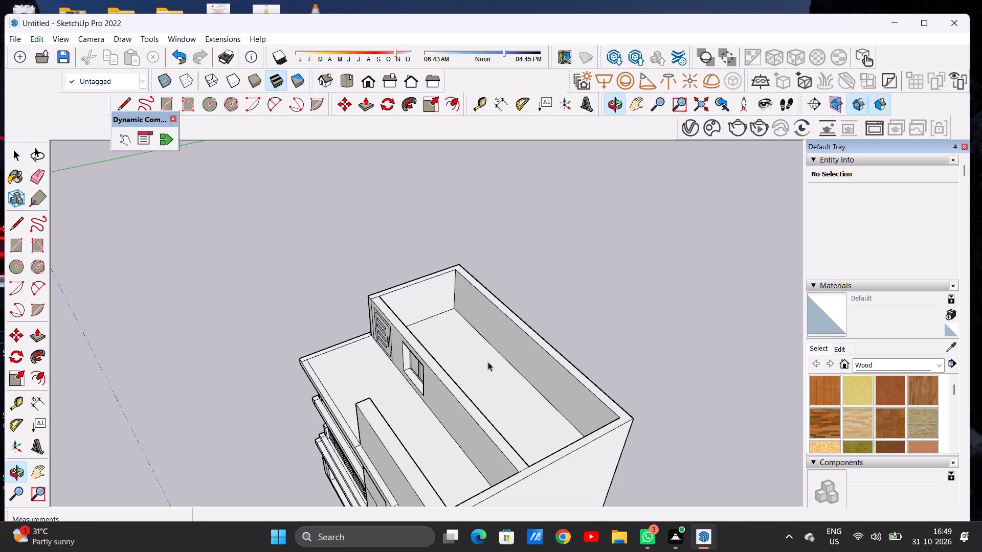
double_click(488, 362)
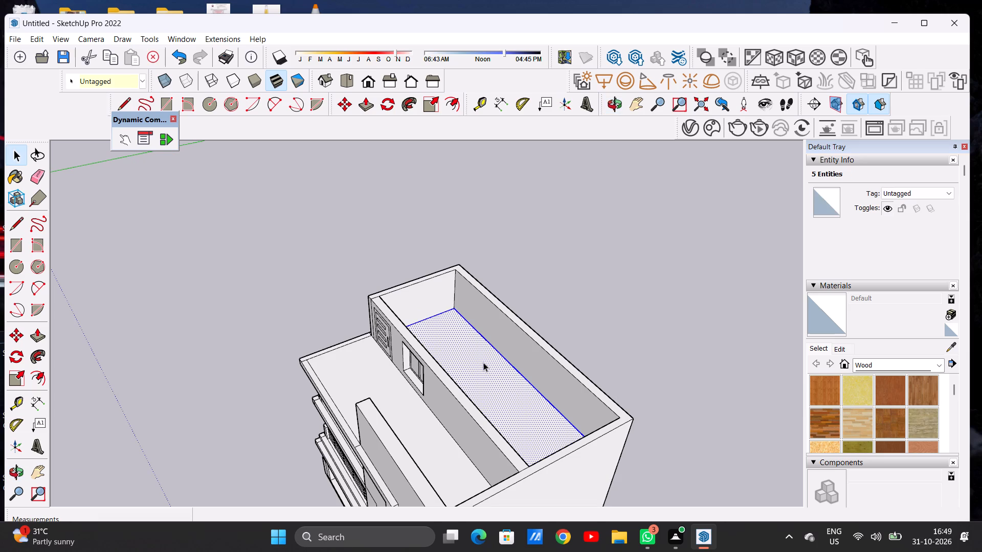
key("m")
scroll(465, 302, "up", 5)
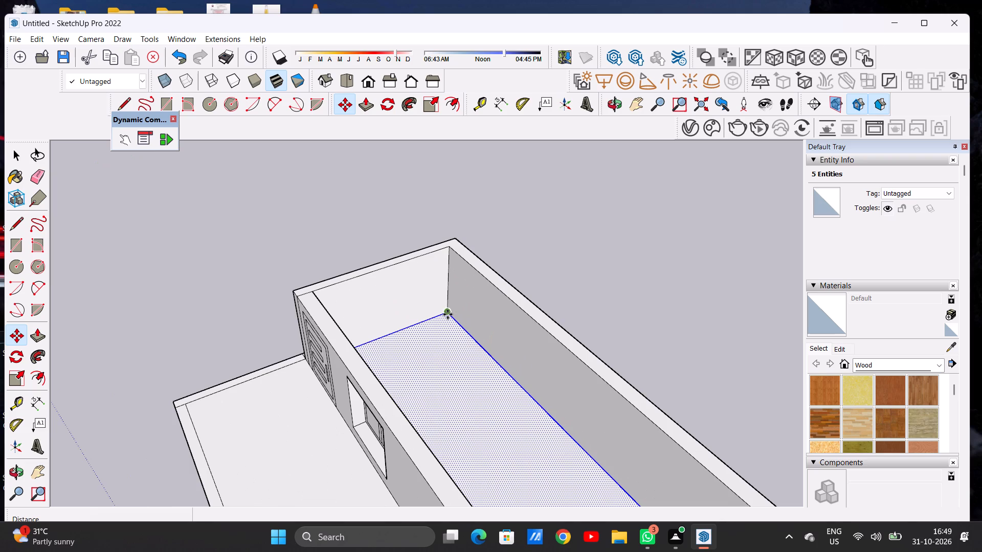
left_click(448, 314)
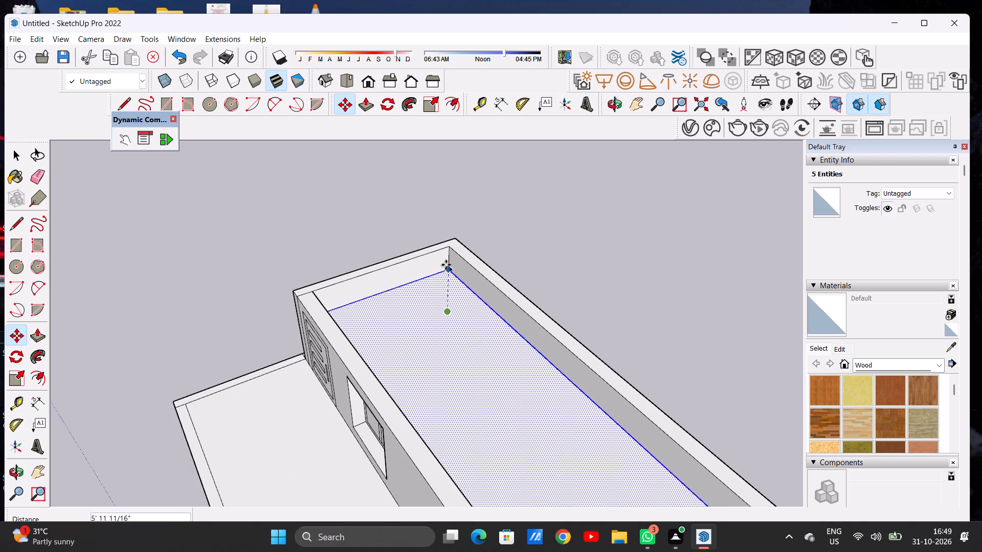
left_click(448, 251)
key("space")
left_click(559, 246)
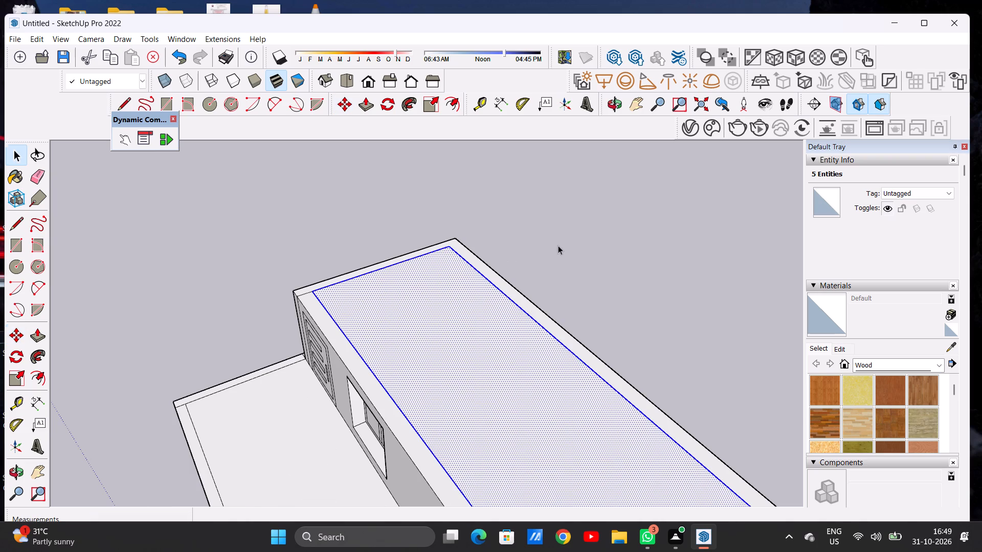
Pull the rooftop room's new top face upward about 10 3/8" to form a roof slab.
scroll(497, 290, "down", 13)
middle_click_drag(502, 343, 490, 288)
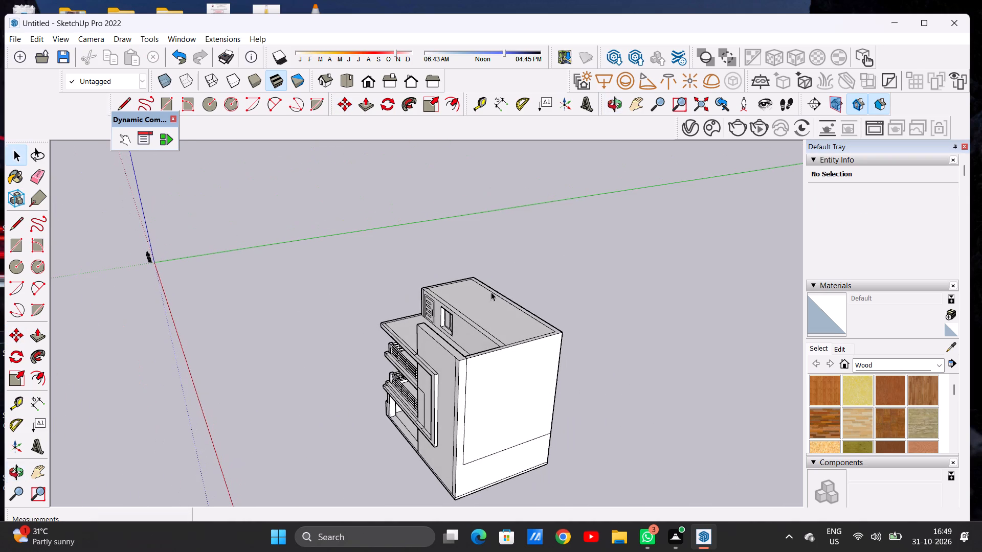
scroll(504, 339, "up", 11)
key("p")
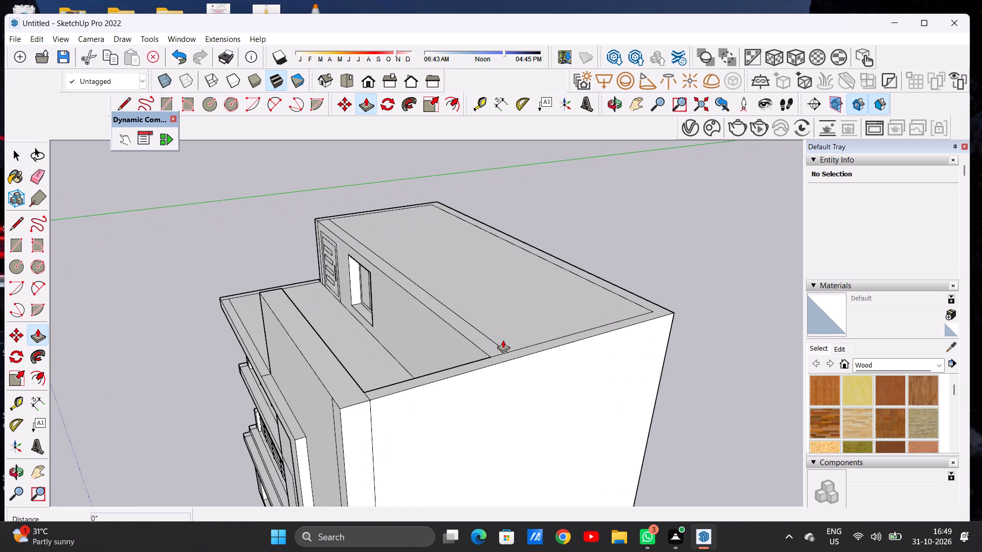
scroll(507, 331, "up", 7)
left_click(507, 331)
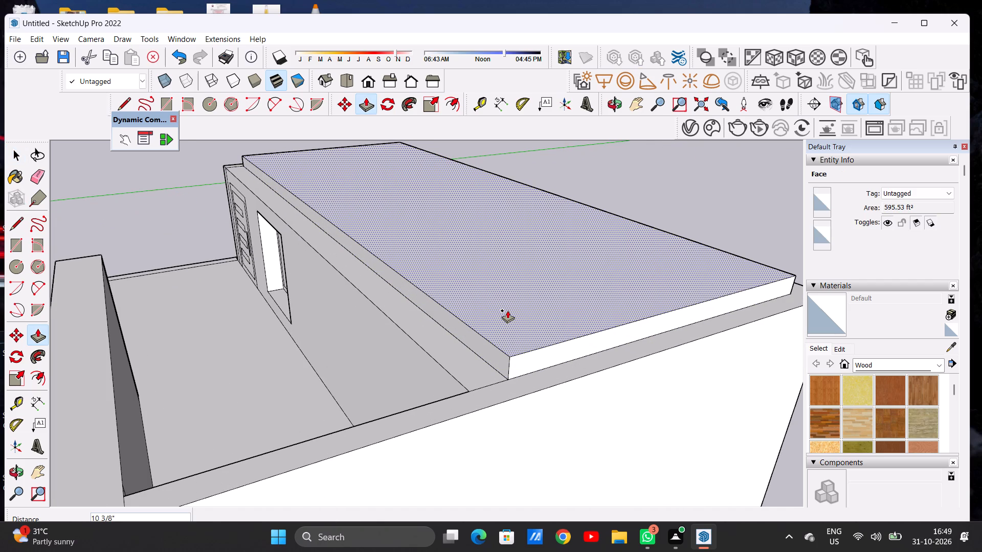
left_click(507, 310)
key("space")
Pull the roof slab's terrace-side face outward about 11' 6 1/4" over the terrace to the inner edge of the front wall.
scroll(506, 313, "down", 10)
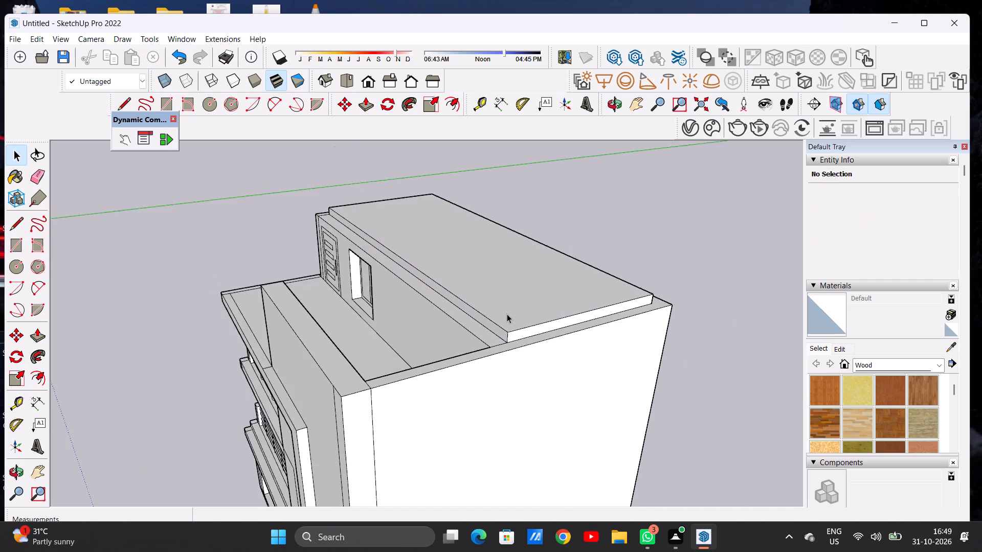
scroll(507, 314, "down", 3)
middle_click_drag(498, 340, 496, 317)
scroll(500, 304, "up", 6)
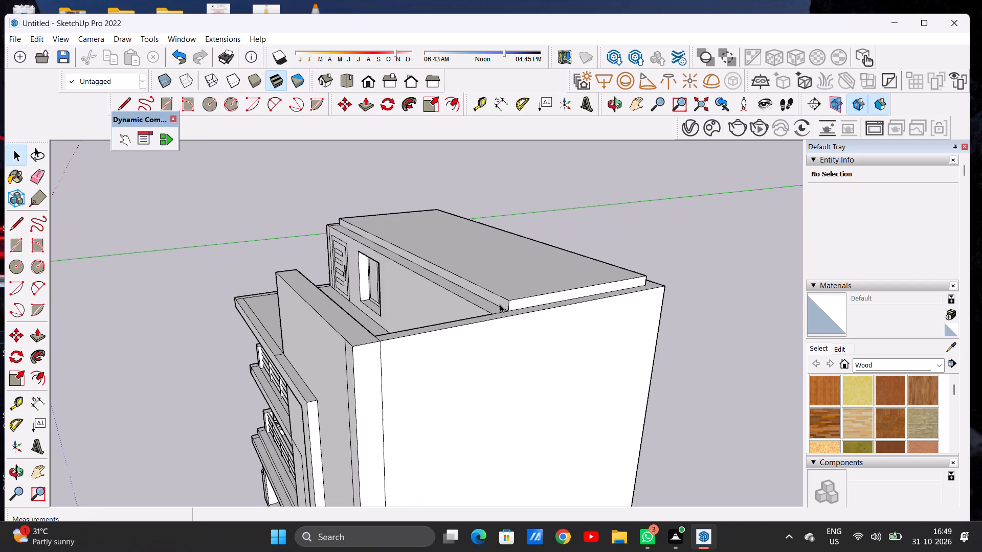
scroll(500, 304, "up", 1)
key("p")
scroll(507, 297, "up", 4)
scroll(507, 297, "down", 1)
scroll(507, 297, "up", 1)
scroll(507, 297, "down", 1)
left_click(507, 303)
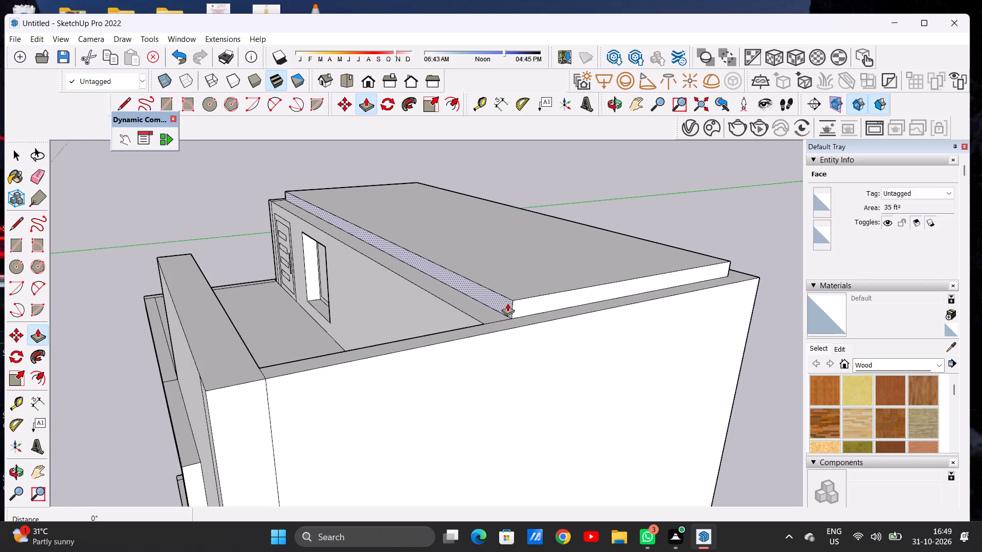
left_click(263, 369)
scroll(381, 326, "down", 2)
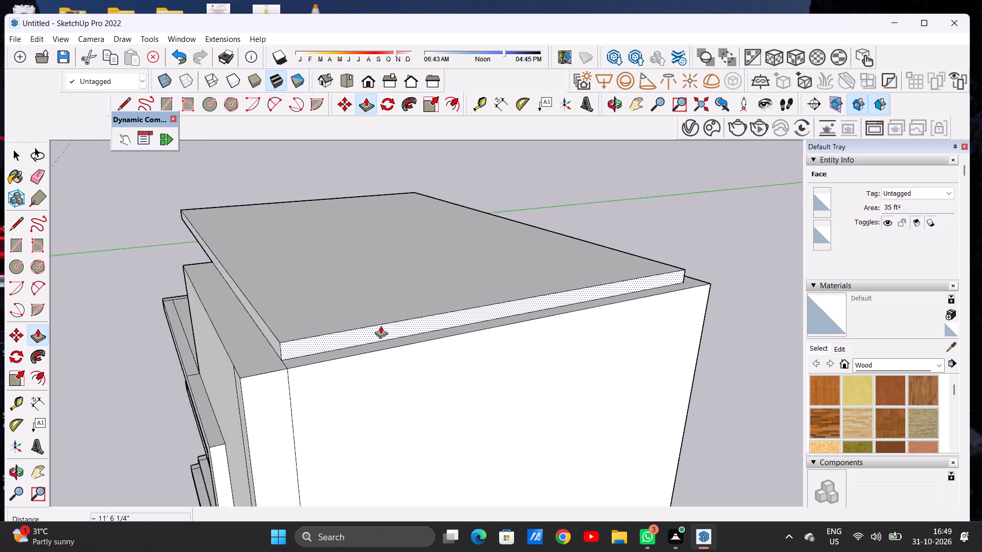
scroll(381, 326, "down", 10)
middle_click_drag(376, 306, 628, 265)
scroll(488, 274, "down", 4)
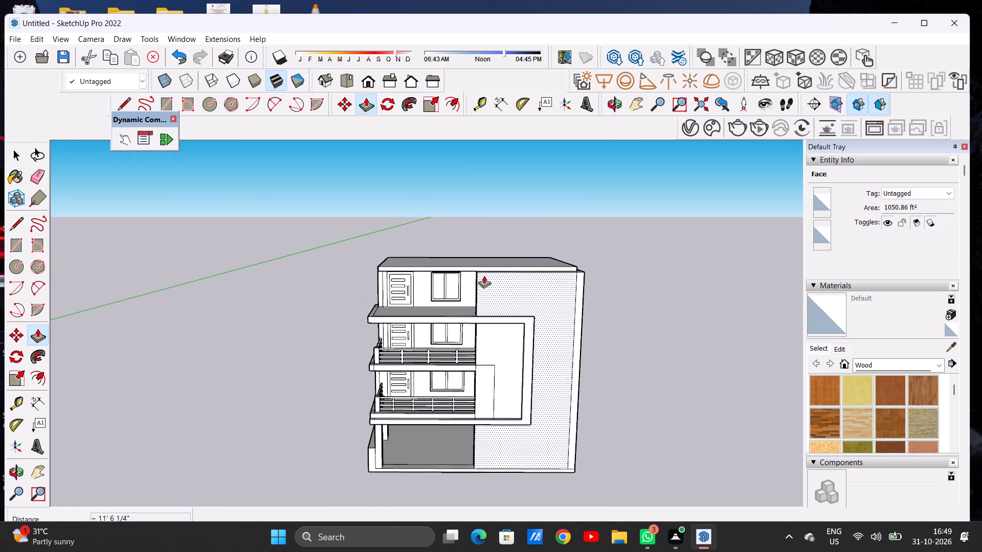
middle_click_drag(389, 281, 544, 314)
key("space")
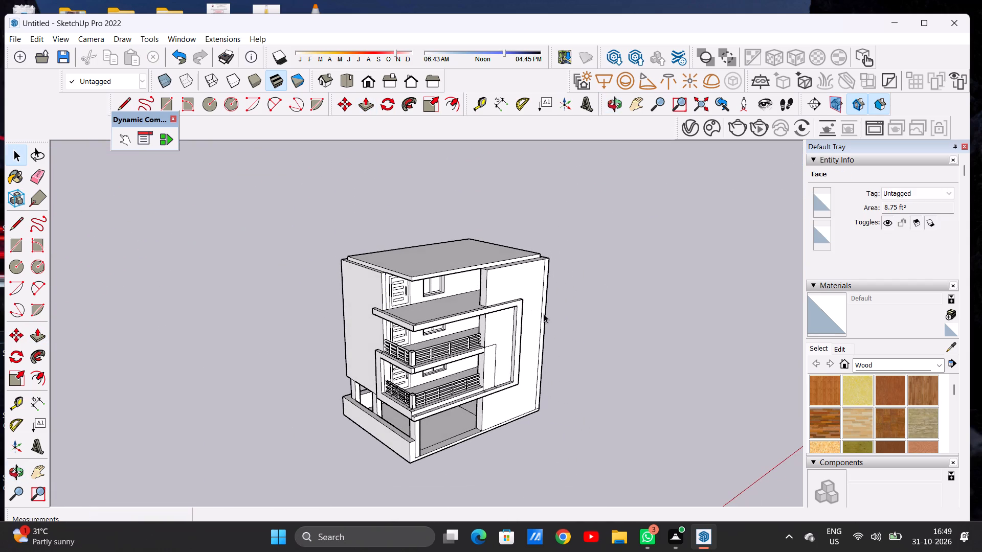
Draw a vertical line about 10 5/8" high across the roof slab's side face, starting at the top corner of the door wall.
scroll(380, 280, "up", 13)
middle_click_drag(389, 261, 364, 294)
scroll(371, 293, "up", 9)
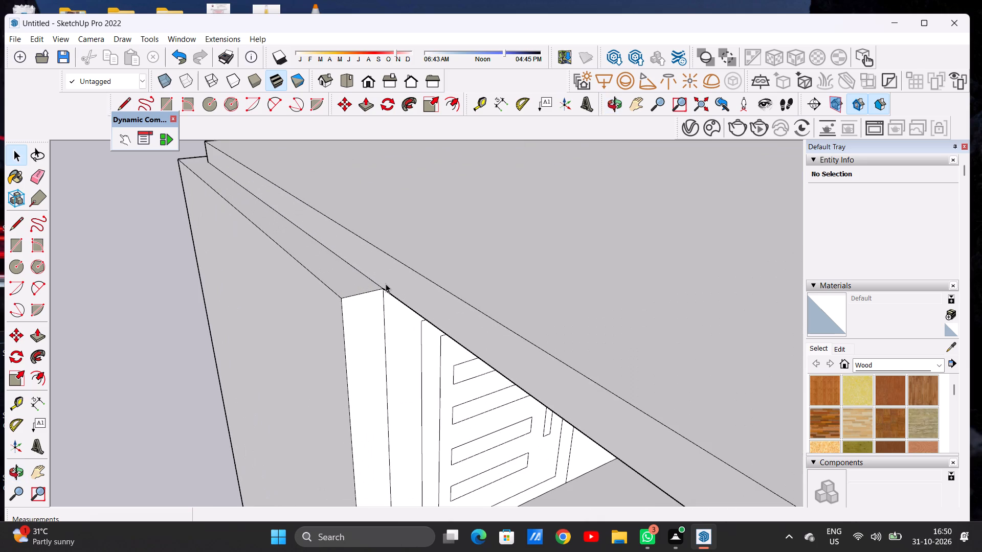
key("l")
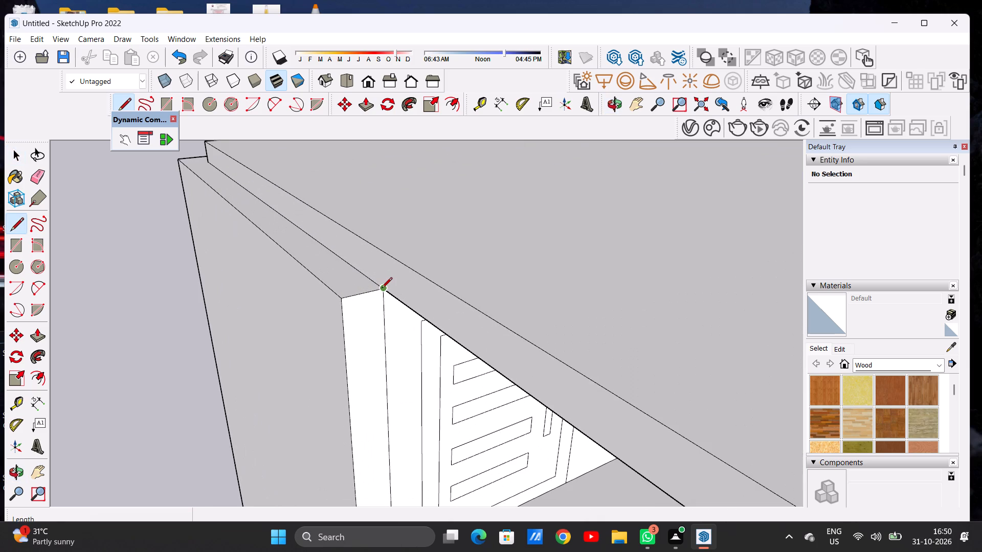
left_click(382, 289)
left_click(381, 251)
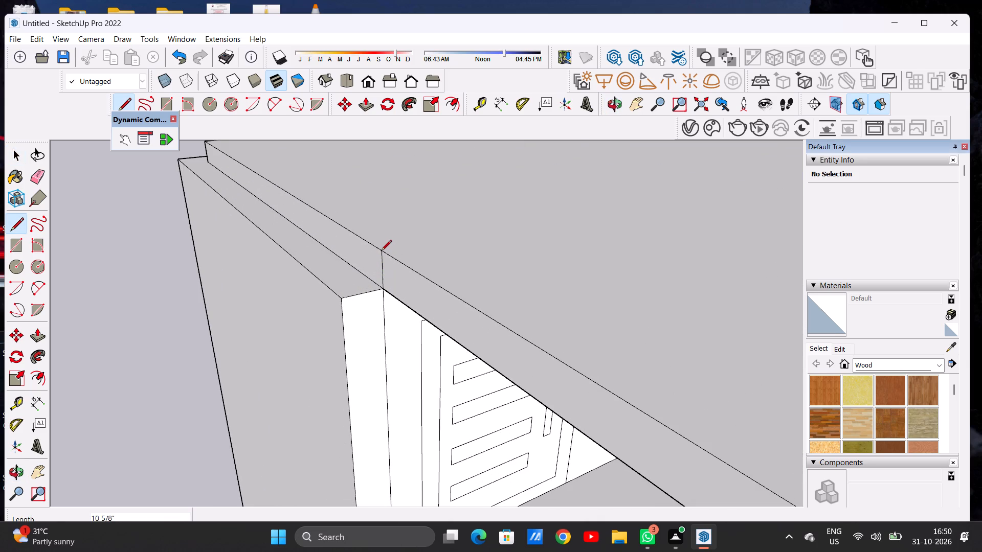
key("space")
Pull the front part of the roof slab's split side face outward about 1' 1/16" to the outer face of the side wall.
scroll(381, 251, "down", 8)
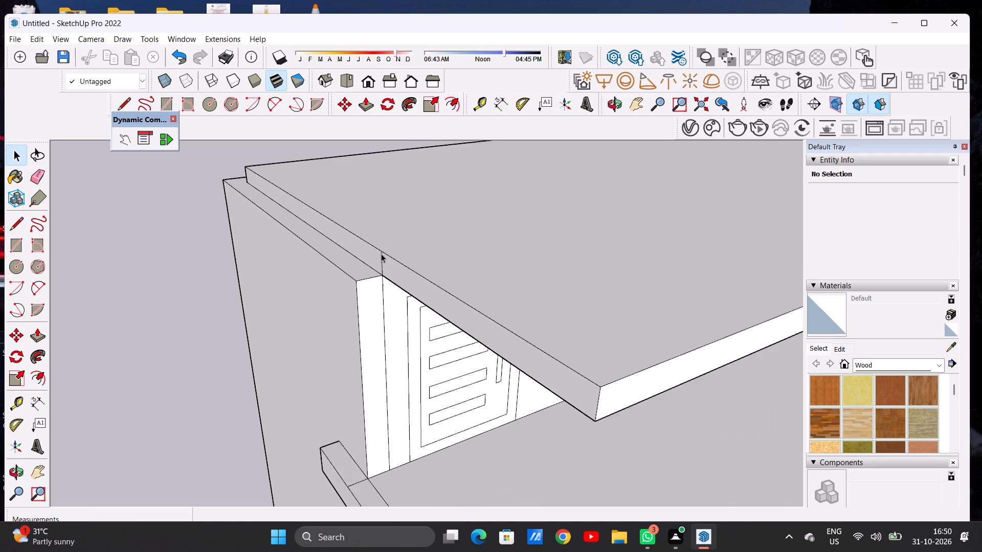
scroll(381, 254, "down", 4)
middle_click_drag(401, 265, 376, 259)
scroll(376, 259, "up", 3)
scroll(376, 259, "down", 1)
scroll(376, 259, "up", 3)
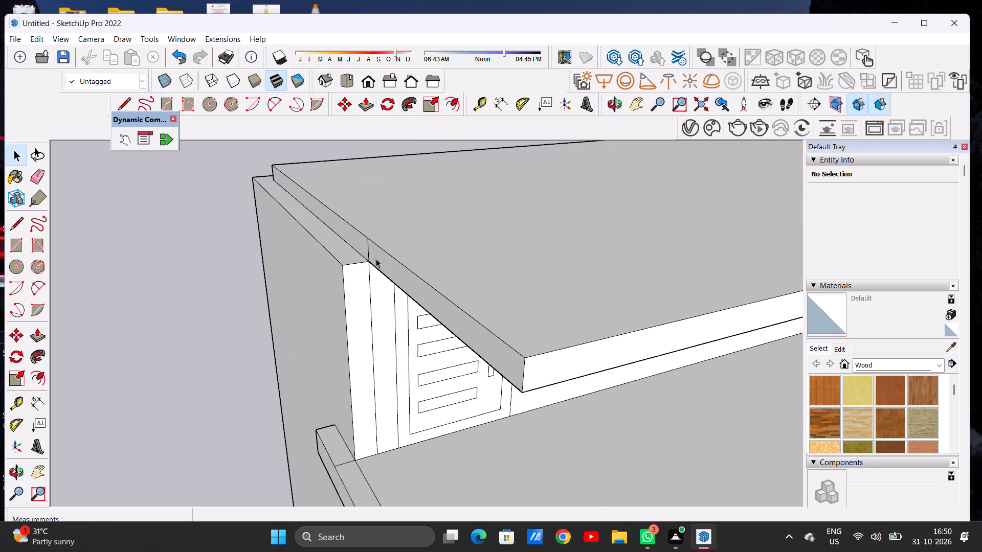
key("p")
left_click(380, 260)
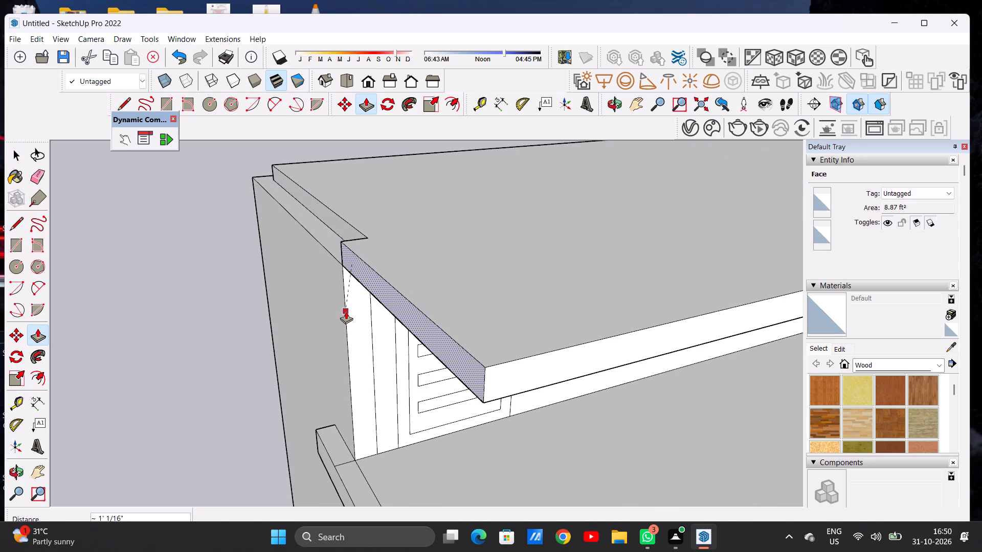
left_click(346, 311)
key("space")
Examine the house's front elevation with the roof slab overhanging the terrace.
scroll(392, 307, "down", 5)
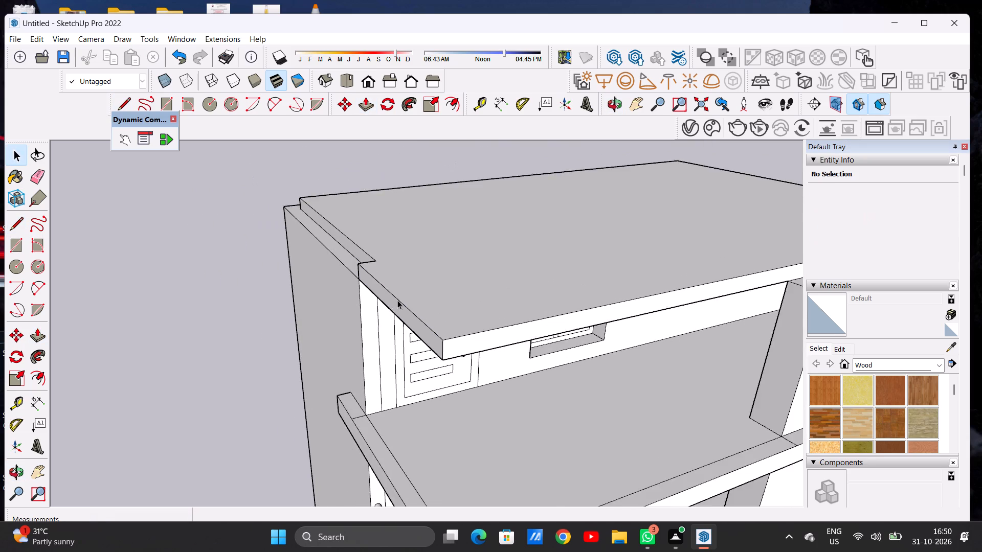
scroll(399, 290, "down", 2)
scroll(399, 290, "up", 1)
scroll(399, 290, "down", 4)
middle_click_drag(455, 308, 354, 252)
scroll(381, 288, "down", 2)
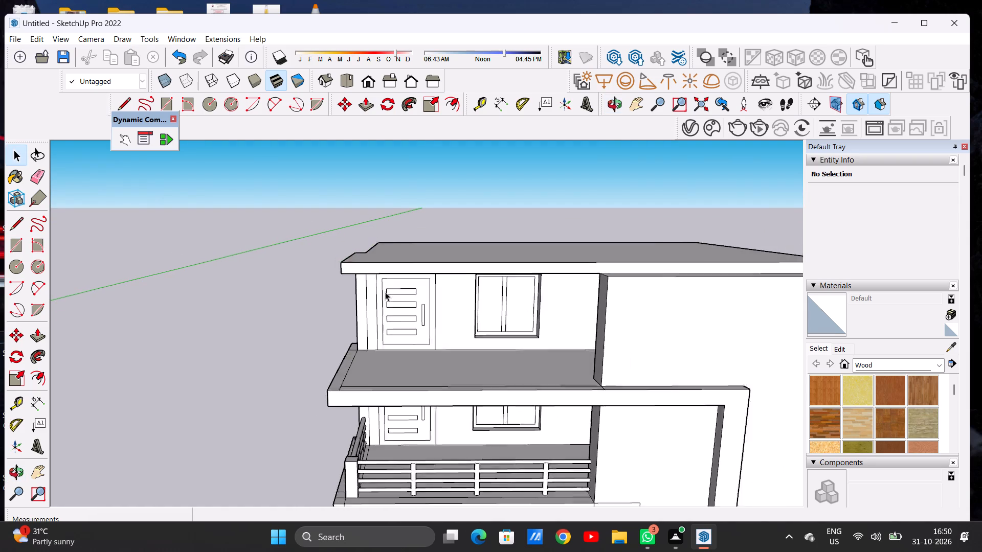
scroll(385, 292, "down", 3)
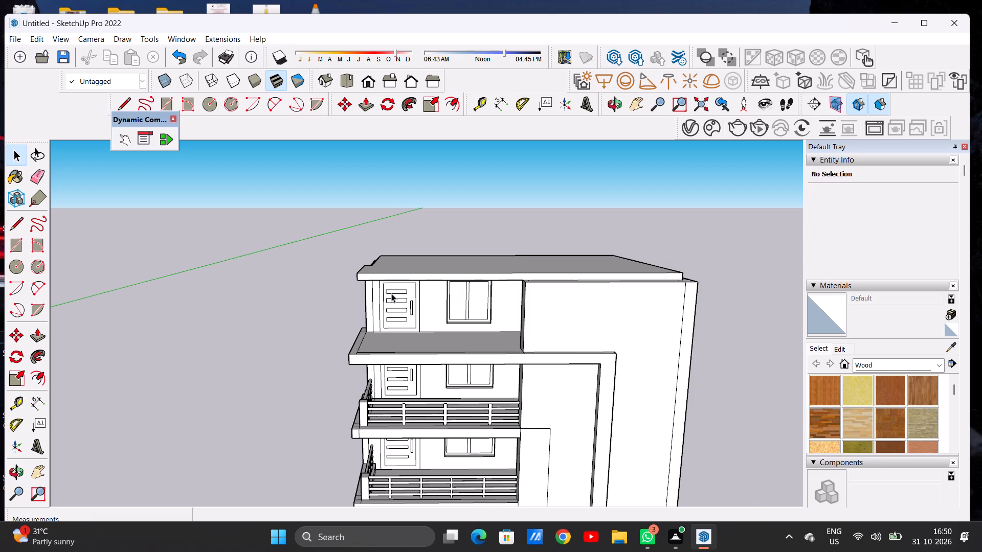
scroll(395, 295, "down", 14)
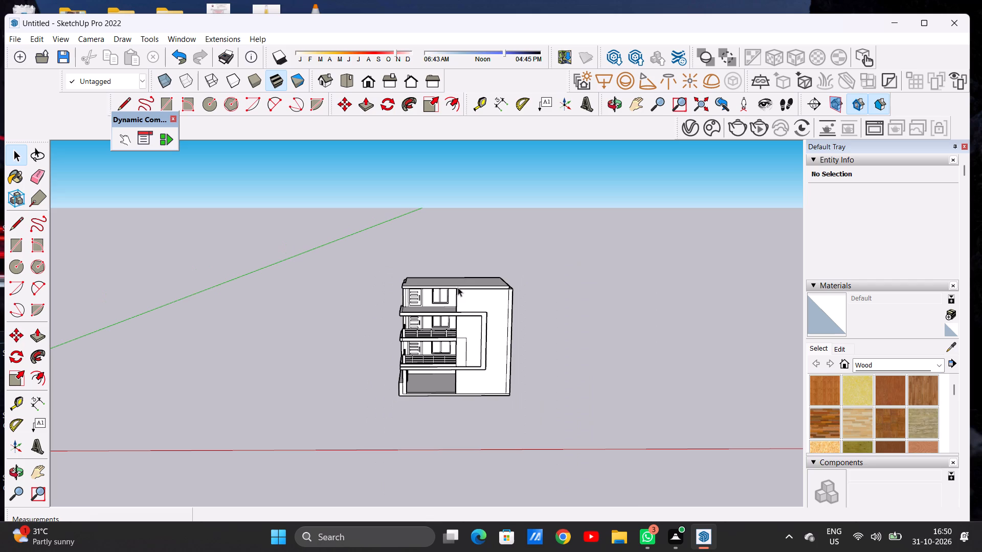
scroll(442, 317, "up", 5)
scroll(441, 317, "down", 1)
scroll(440, 317, "up", 3)
scroll(432, 306, "down", 1)
scroll(432, 306, "up", 4)
Draw a line across the rooftop terrace floor parallel to its front edge, from the front wall's inner base corner towards the side edge.
middle_click_drag(433, 289, 441, 350)
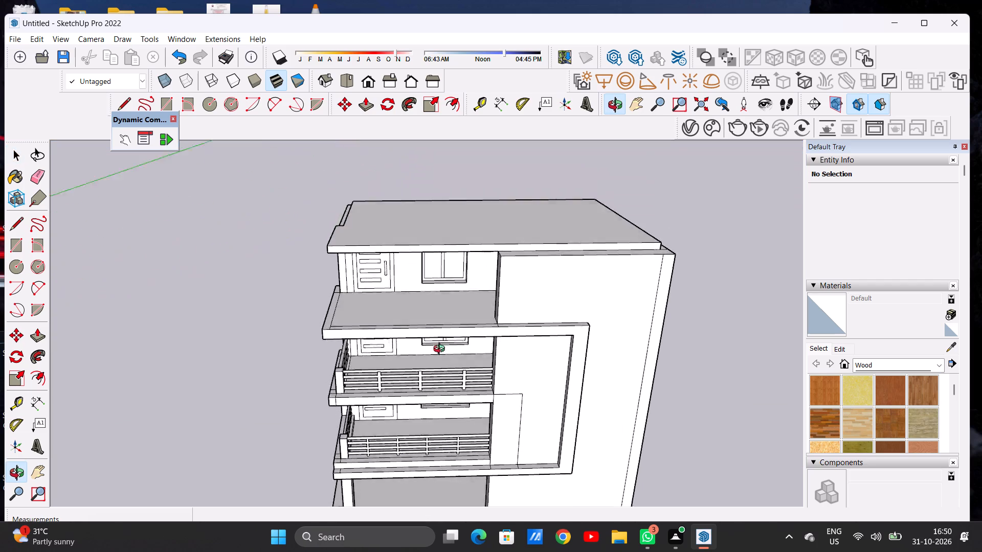
middle_click_drag(441, 350, 449, 388)
middle_click_drag(450, 340, 496, 336)
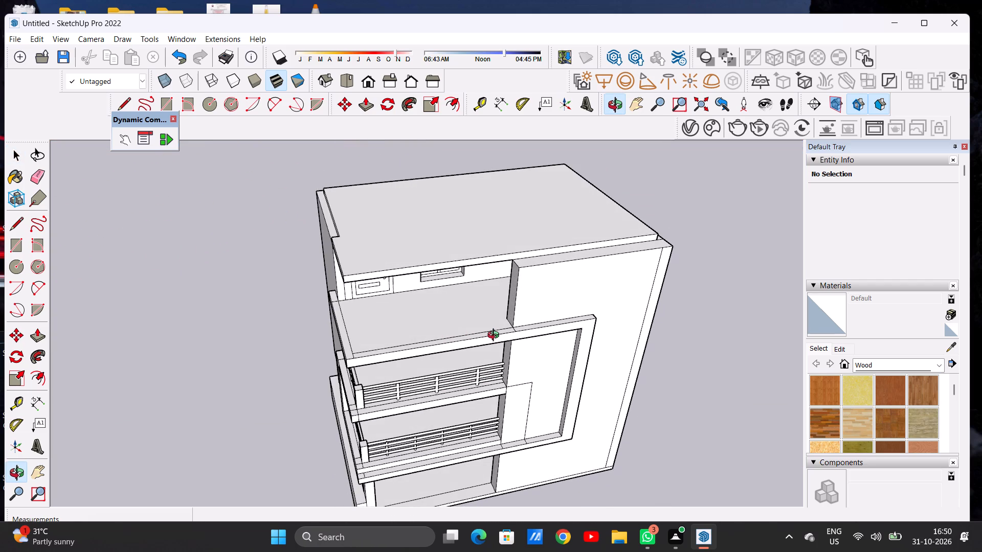
middle_click_drag(496, 336, 463, 350)
scroll(476, 337, "up", 7)
middle_click_drag(494, 336, 465, 342)
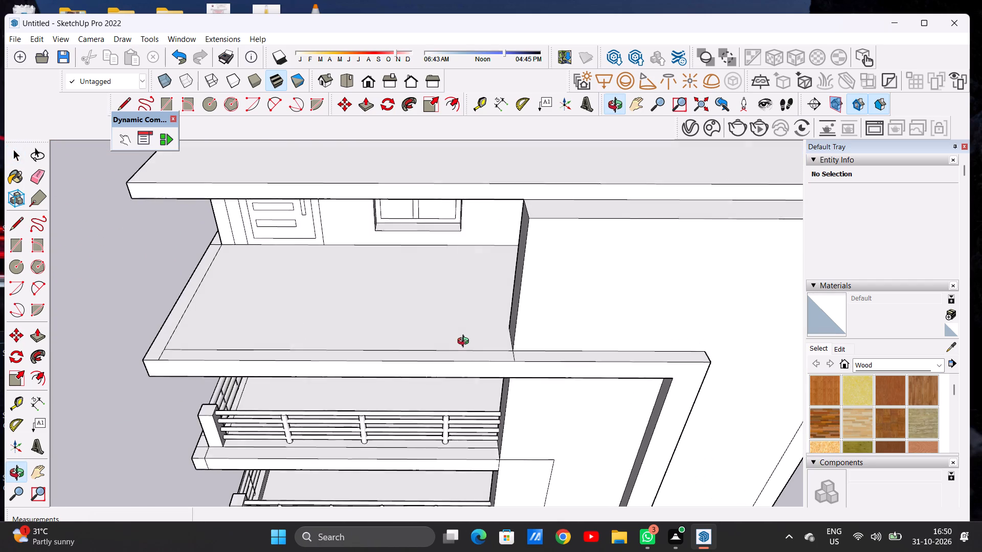
middle_click_drag(465, 342, 480, 342)
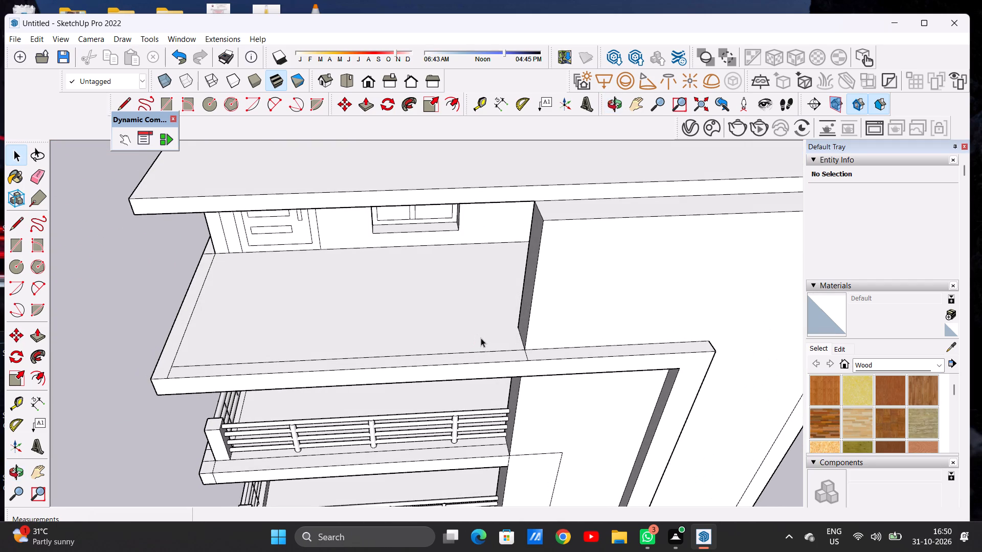
key("l")
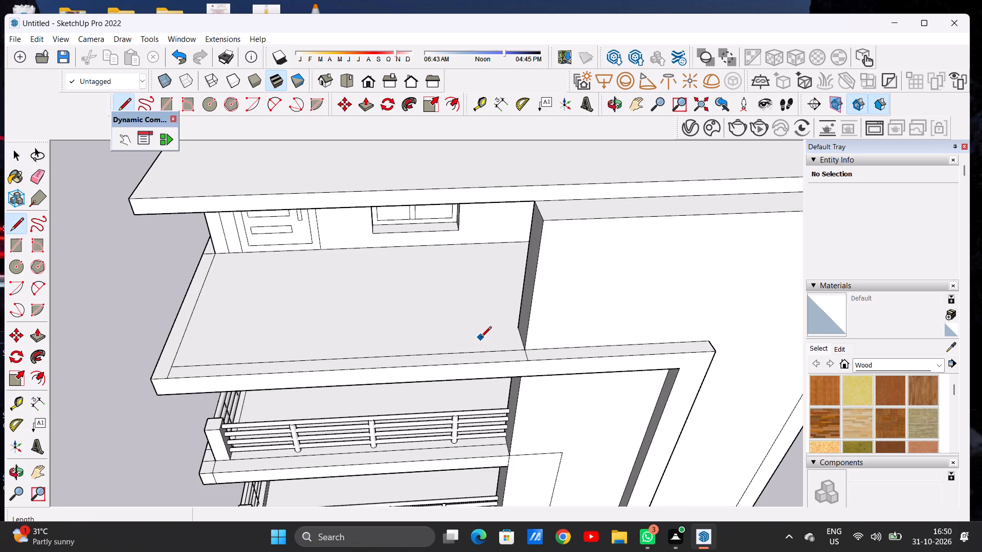
left_click(516, 328)
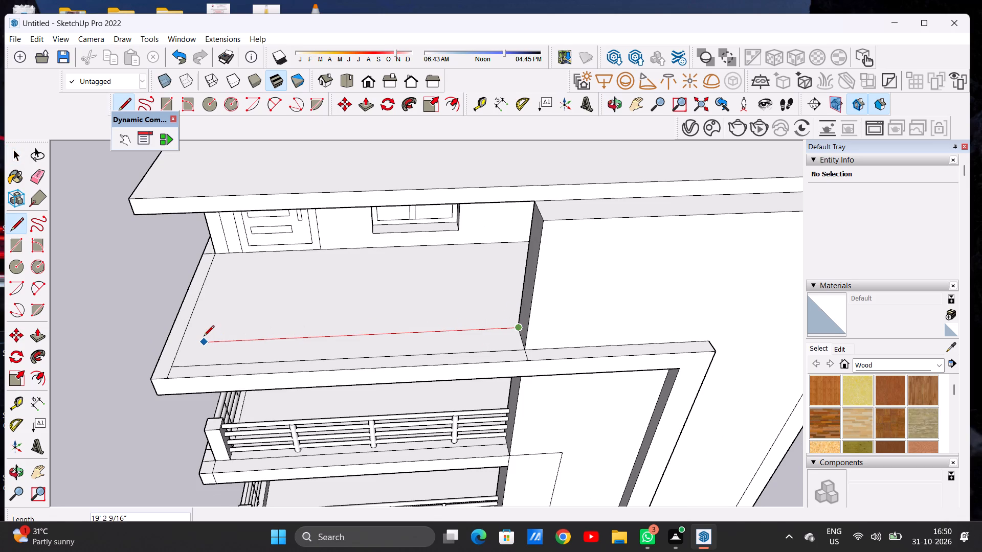
left_click(193, 337)
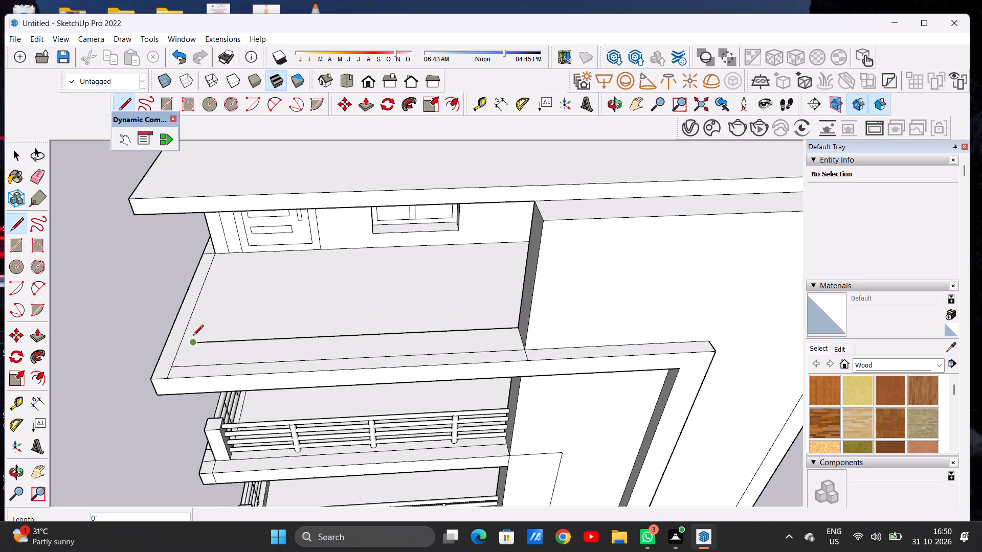
key("space")
Draw a line about 10' long on the terrace floor from the door wall's base to the front parallel line, perpendicular to it.
type("L")
left_click(227, 254)
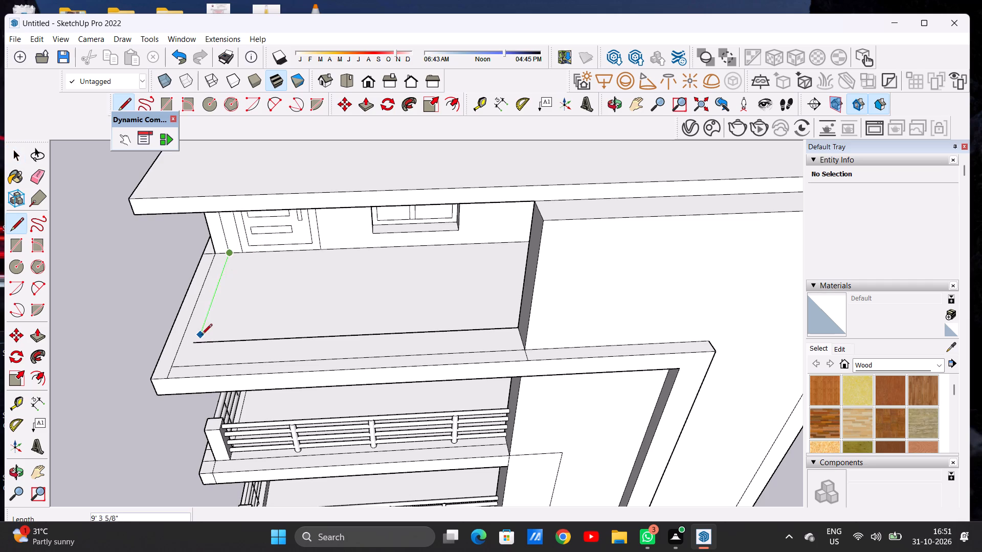
scroll(195, 346, "up", 6)
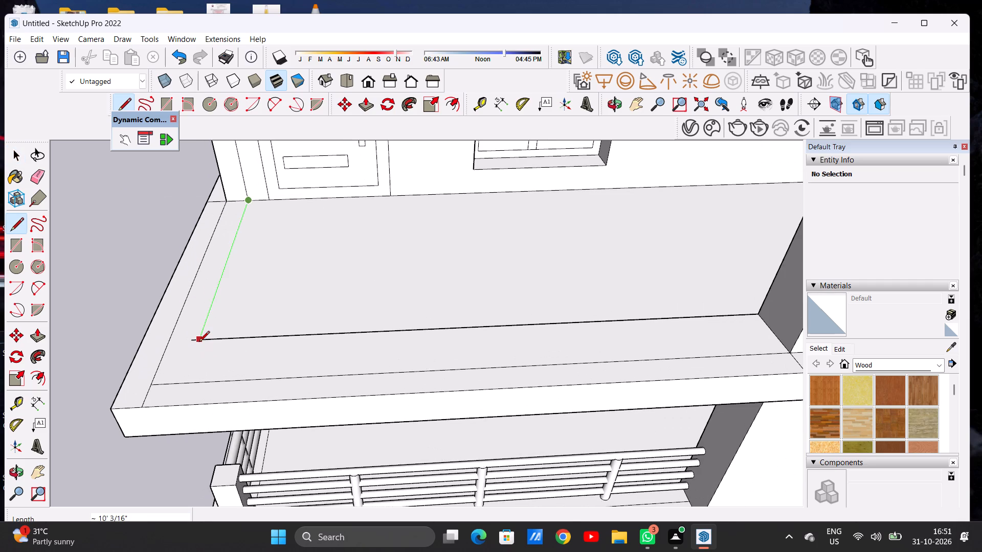
left_click(199, 342)
key("space")
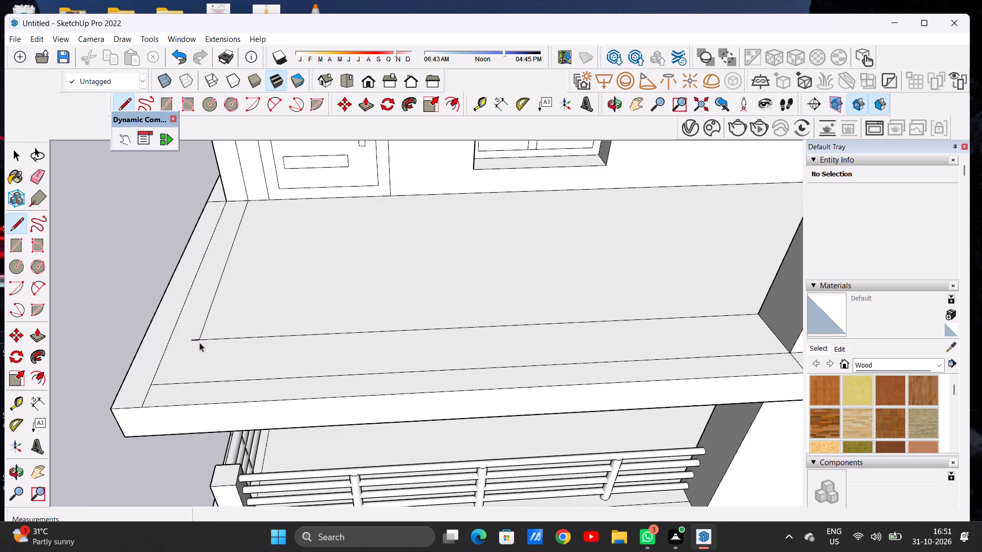
Erase the short line stub that extends past the corner where the two inner terrace floor lines meet.
type("E")
scroll(198, 342, "up", 3)
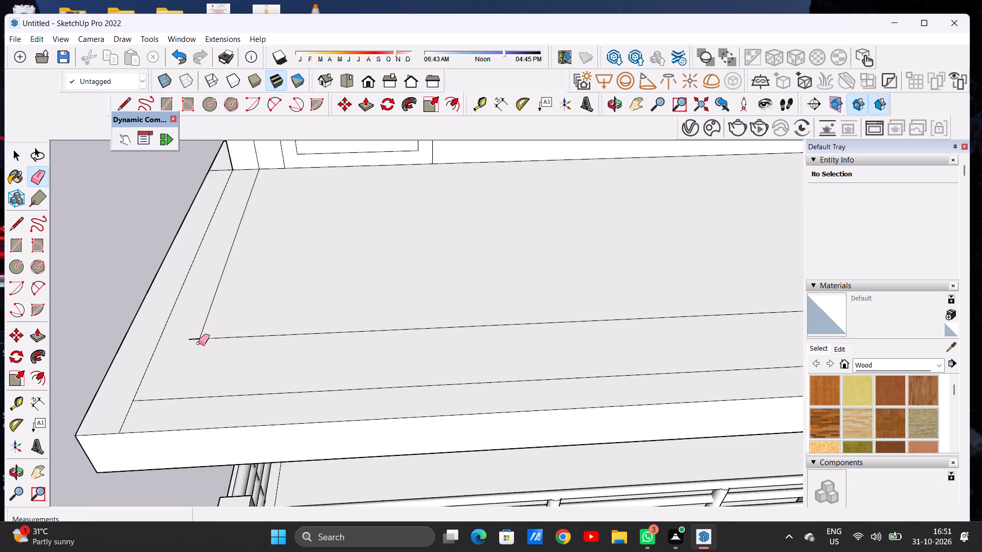
scroll(198, 343, "up", 5)
left_click_drag(196, 329, 196, 336)
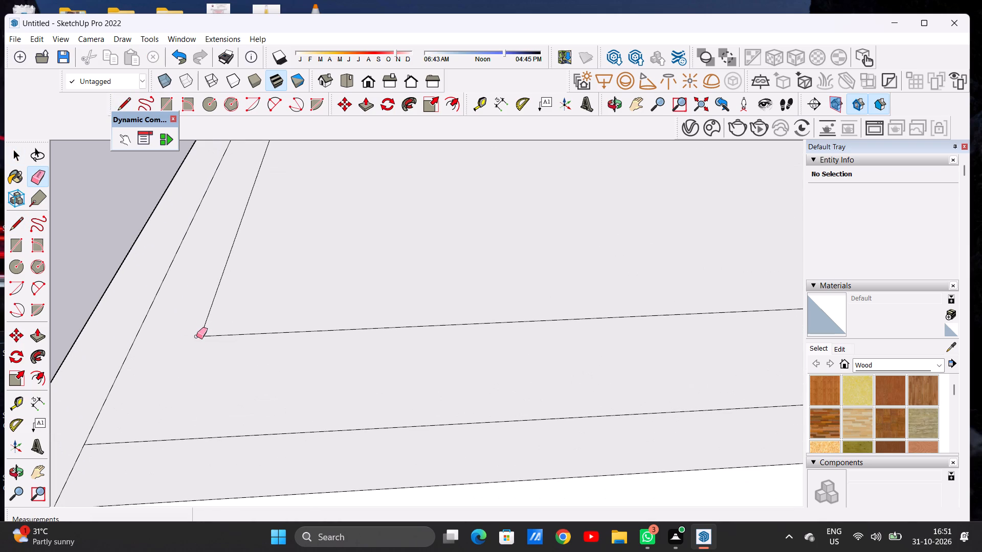
key("space")
Draw a line about 20' 7" long across the terrace floor, between the inner line and the front border line, from side border to side wall.
scroll(204, 339, "down", 5)
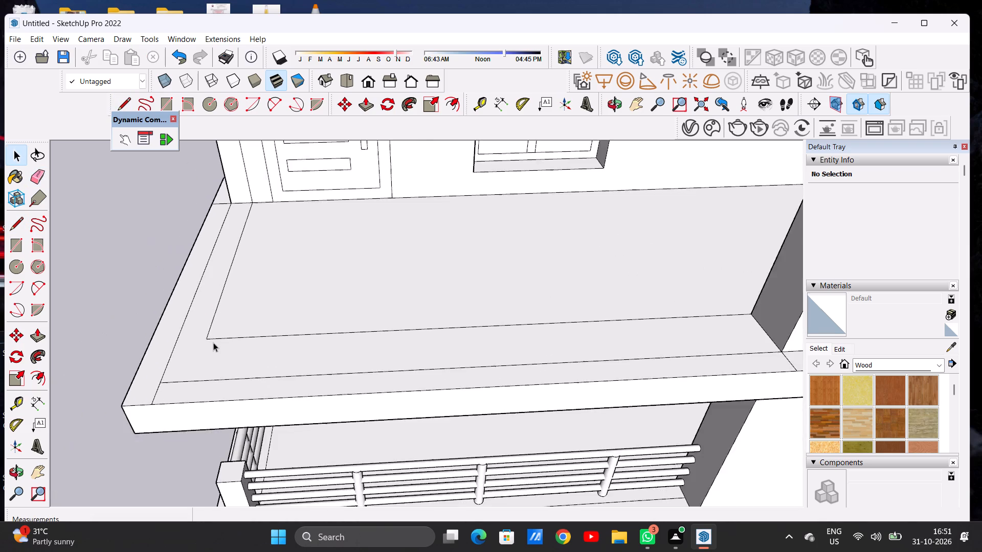
scroll(213, 342, "down", 14)
middle_click_drag(381, 325, 361, 355)
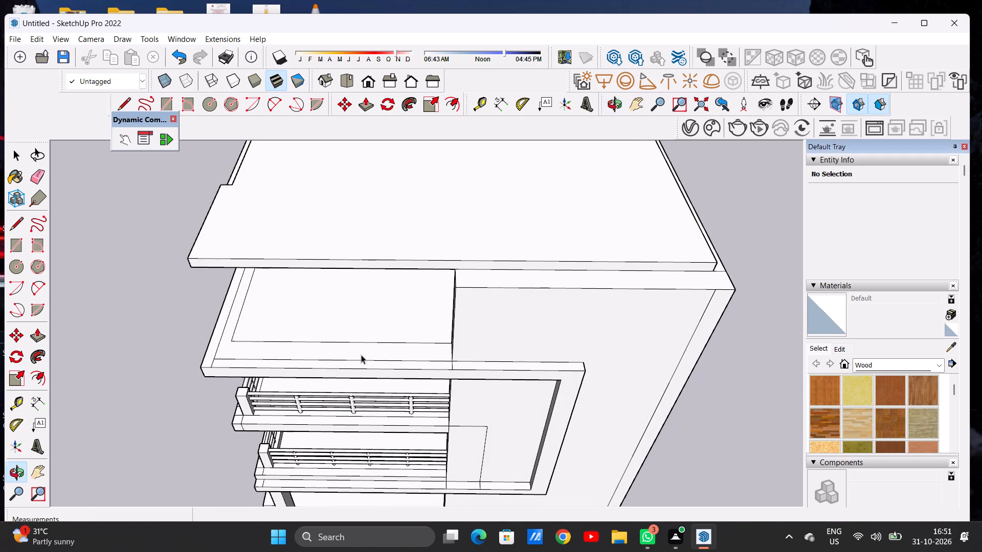
scroll(360, 349, "up", 3)
key("l")
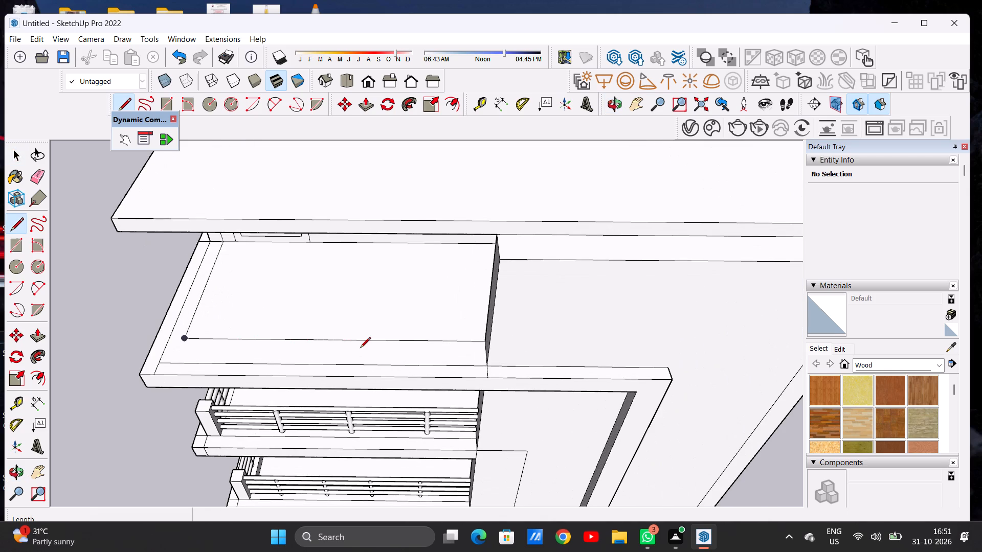
left_click(164, 350)
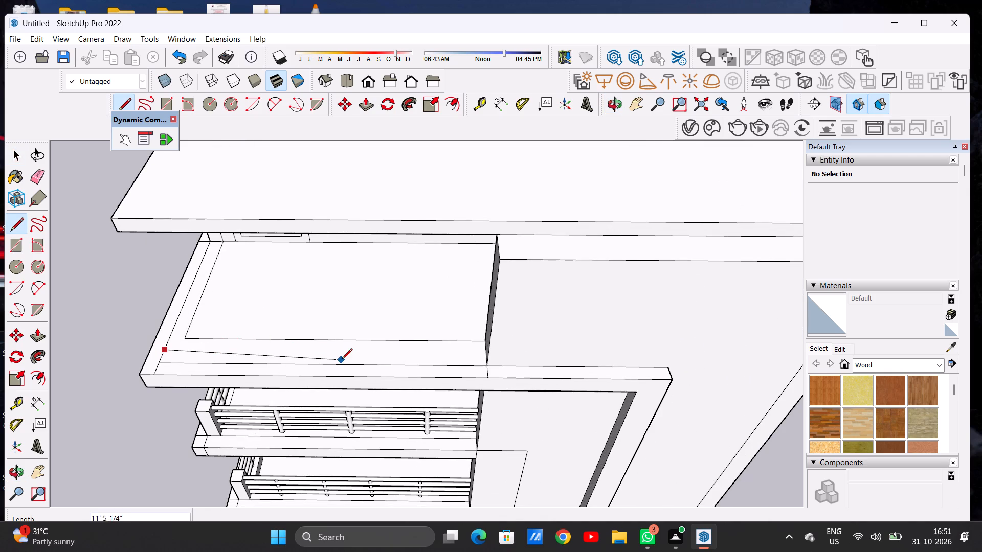
key("space")
type("L")
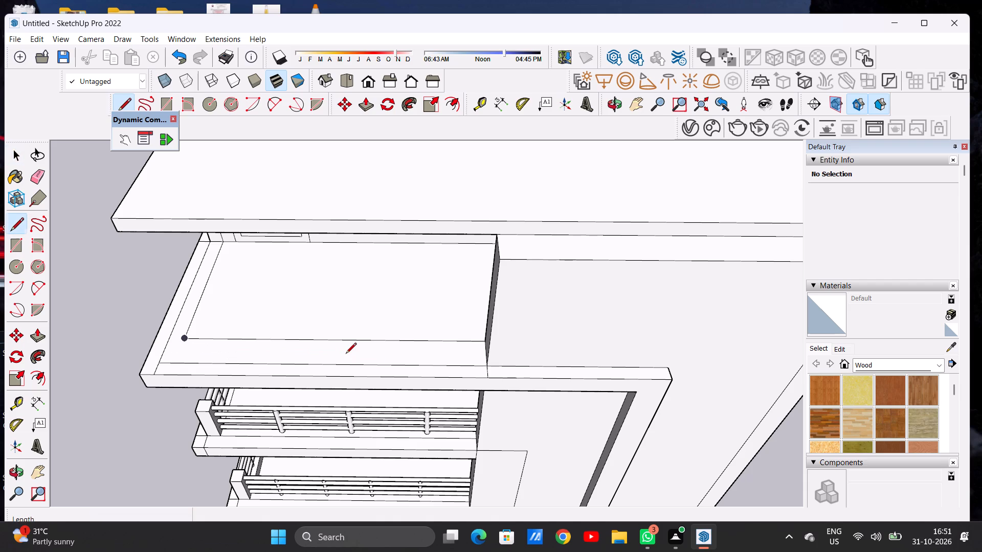
left_click(165, 352)
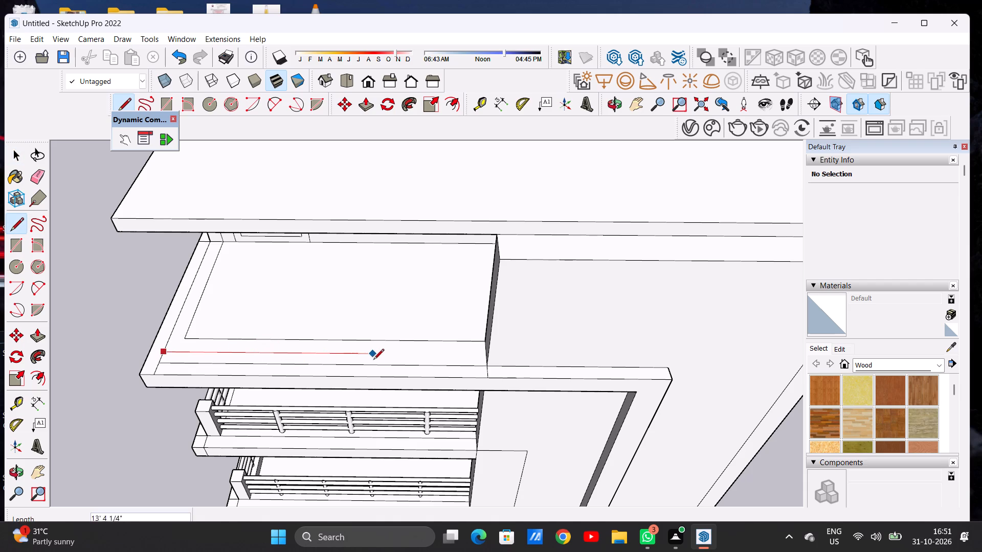
left_click(482, 354)
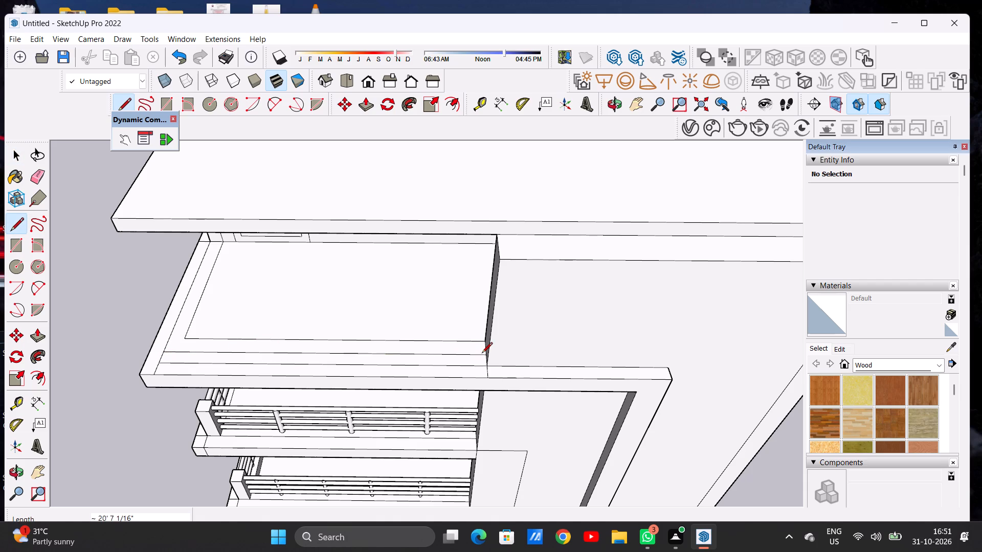
key("space")
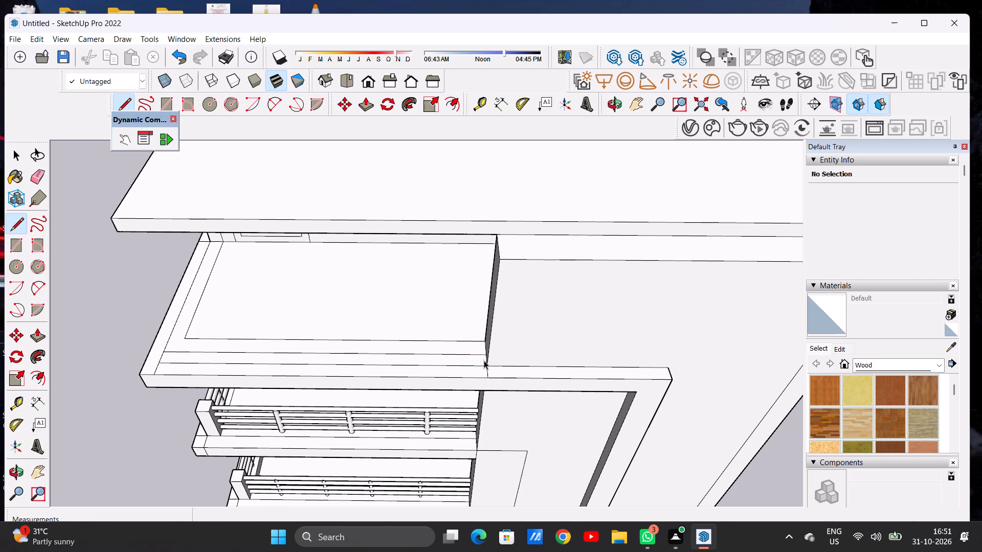
Extend the inner corner's two lines to the new front line and the side border line, enclosing a small post outline about 1' wide.
scroll(514, 372, "down", 5)
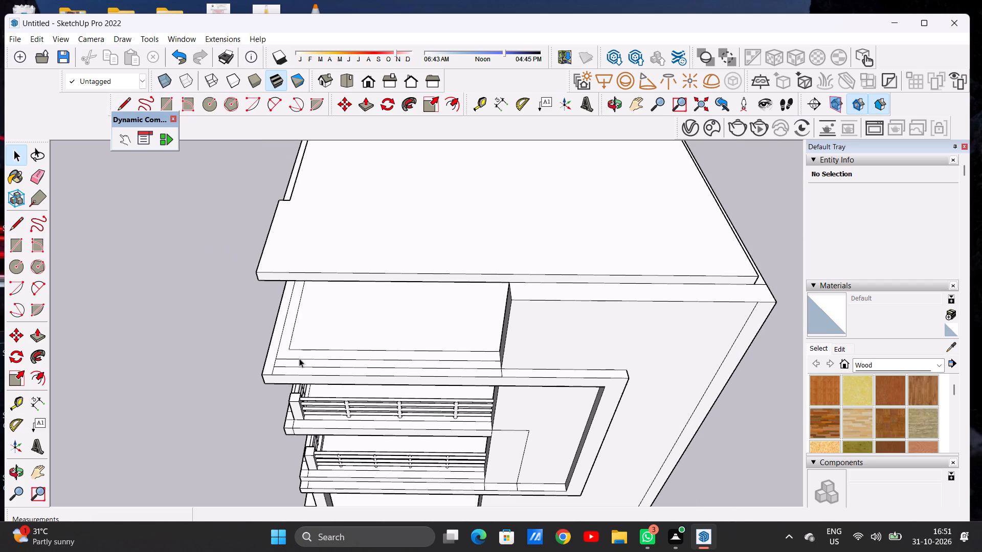
scroll(295, 355, "up", 4)
middle_click_drag(372, 367, 389, 301)
scroll(339, 353, "down", 2)
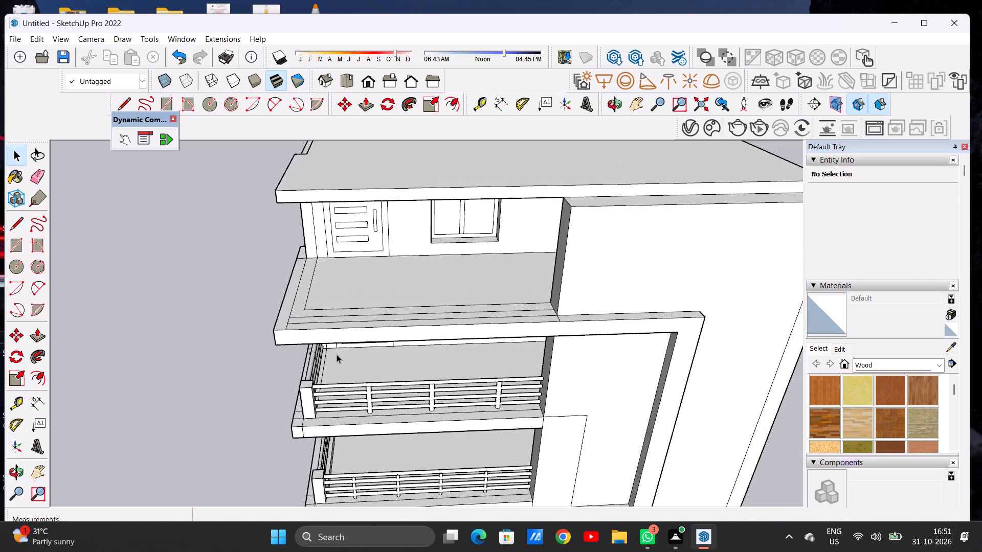
scroll(337, 354, "down", 1)
middle_click_drag(318, 315, 316, 391)
scroll(308, 363, "up", 5)
scroll(308, 363, "down", 1)
scroll(314, 353, "up", 6)
scroll(314, 352, "down", 1)
scroll(314, 352, "up", 2)
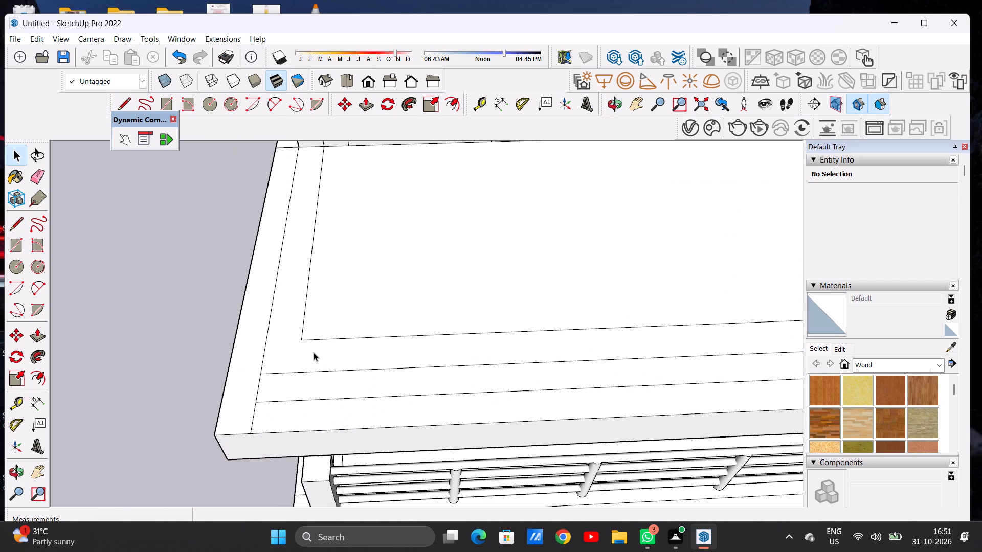
key("l")
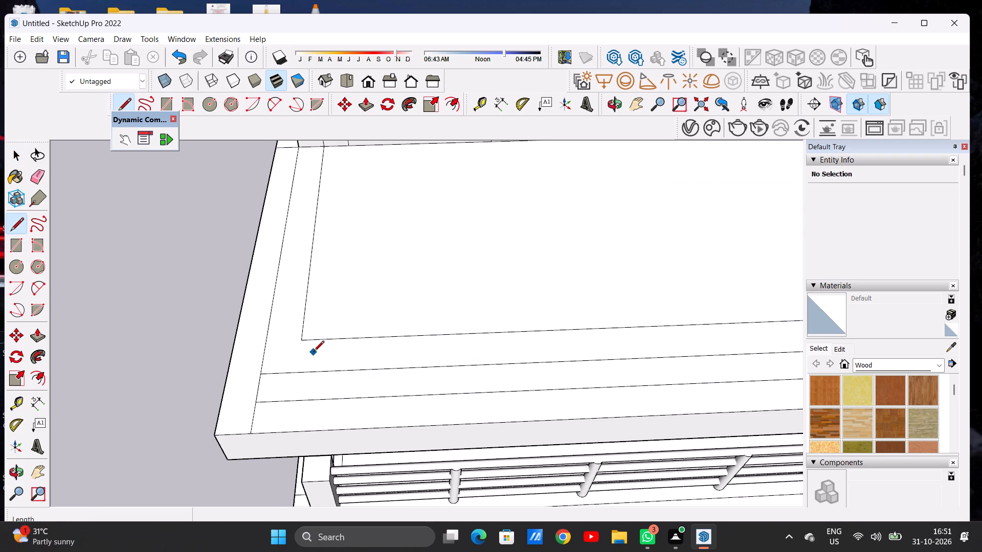
scroll(314, 352, "up", 5)
left_click(293, 337)
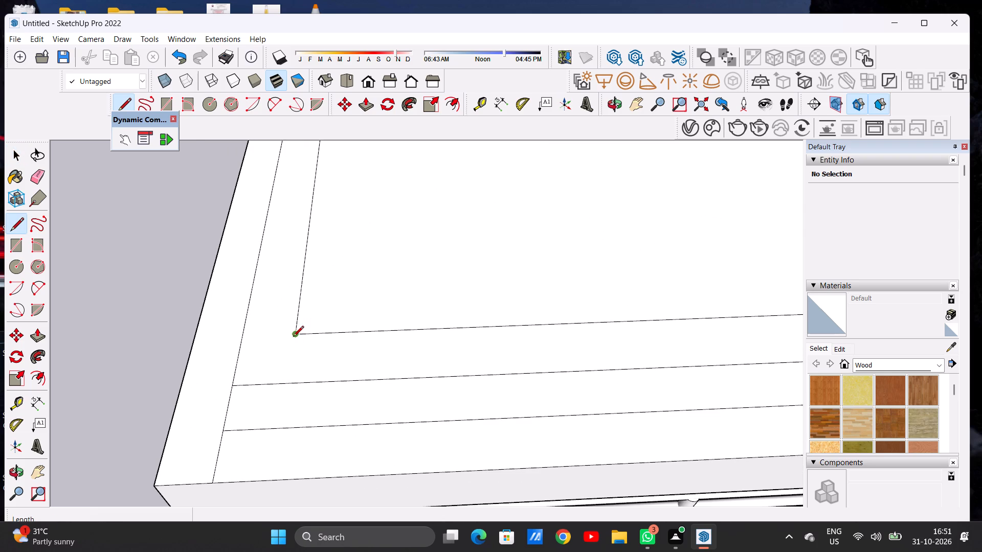
left_click(293, 381)
left_click(298, 334)
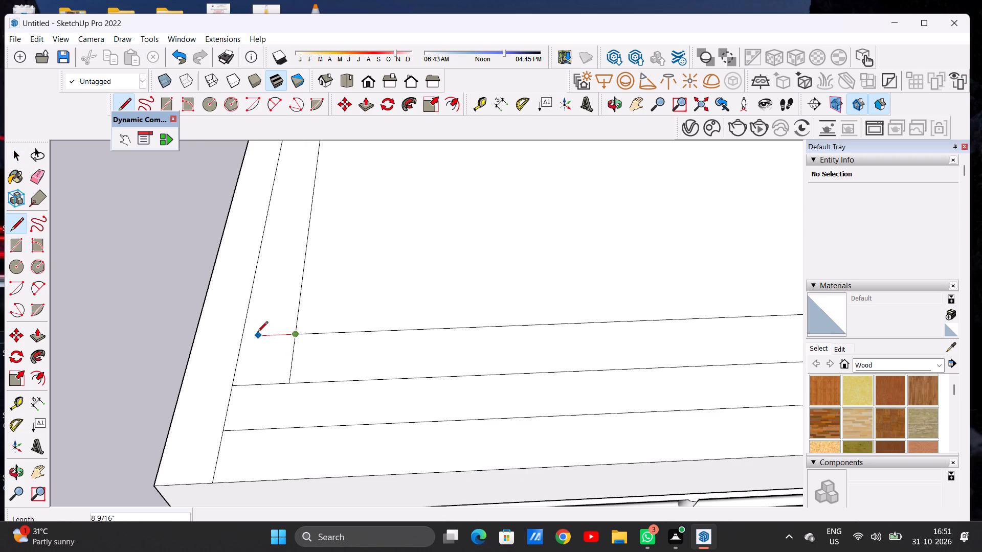
left_click(249, 334)
key("space")
Push/Pull the small corner face on the terrace floor up 3' 3" to form a corner post.
scroll(258, 343, "down", 8)
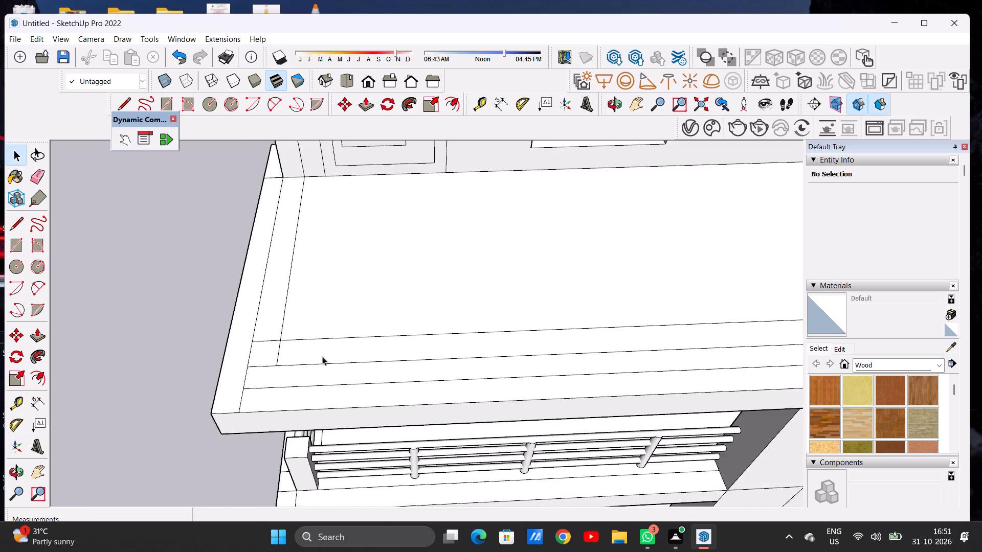
scroll(322, 356, "down", 10)
middle_click_drag(428, 386, 398, 292)
scroll(385, 301, "up", 8)
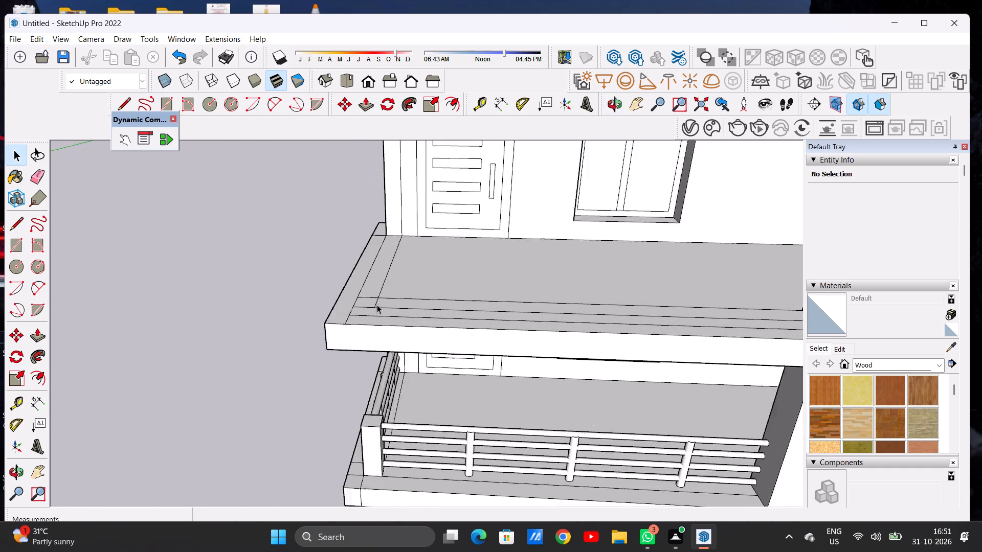
scroll(377, 305, "up", 3)
middle_click_drag(370, 308, 374, 313)
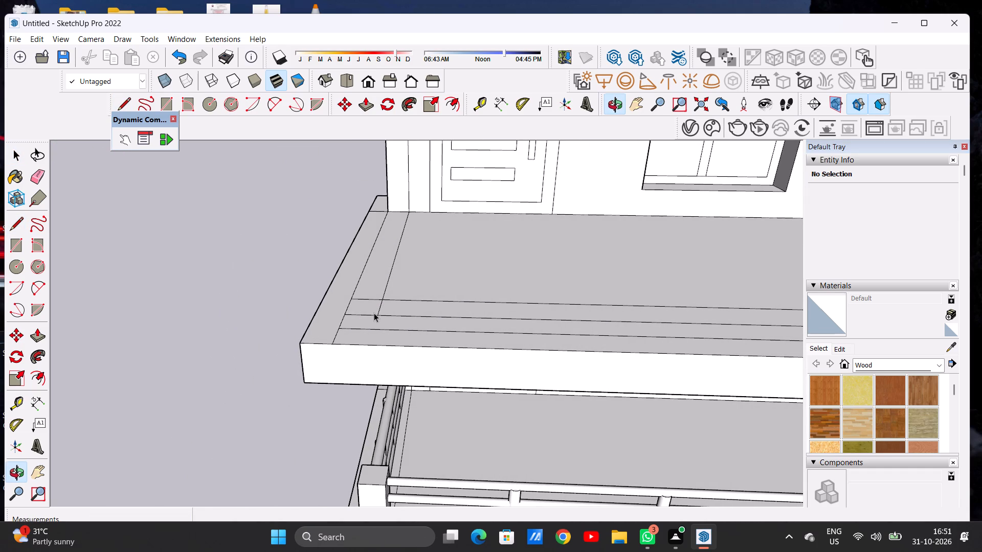
key("p")
scroll(358, 302, "up", 2)
scroll(358, 302, "down", 1)
scroll(358, 302, "up", 1)
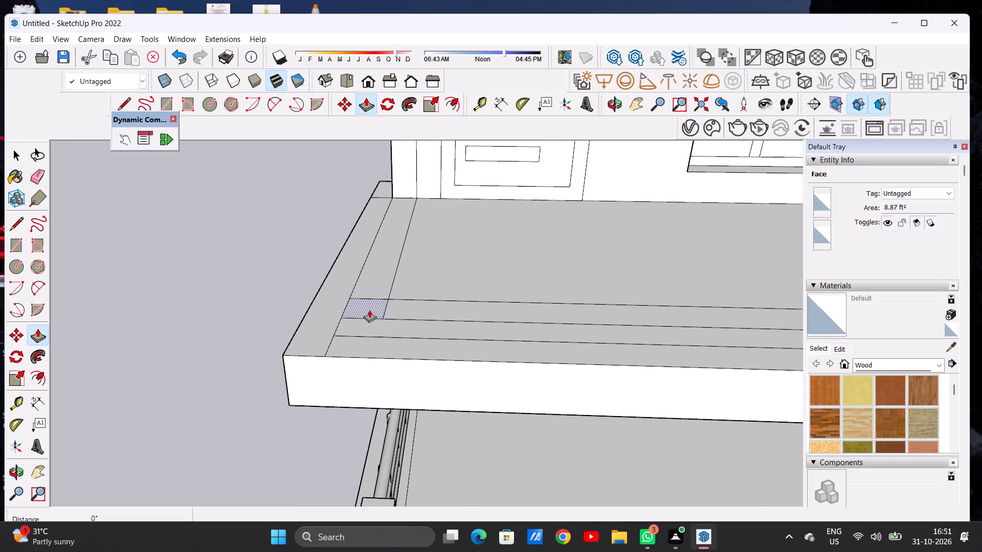
left_click(369, 310)
scroll(365, 250, "down", 2)
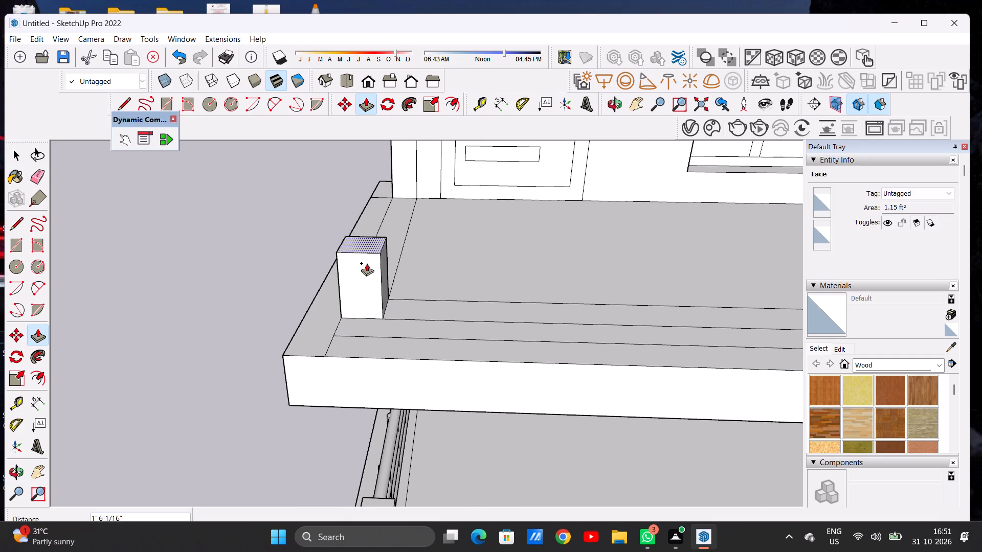
scroll(367, 263, "down", 7)
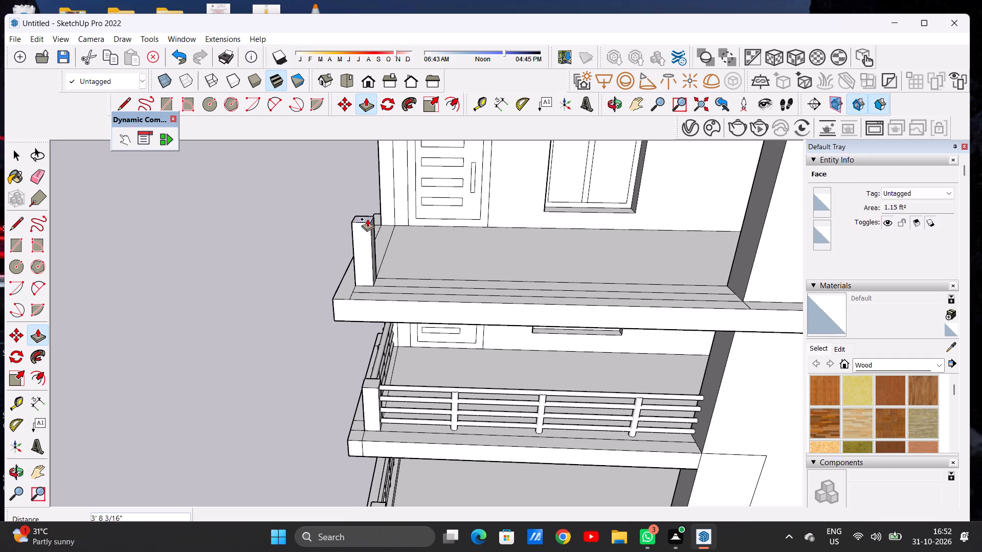
type("3'")
key("3")
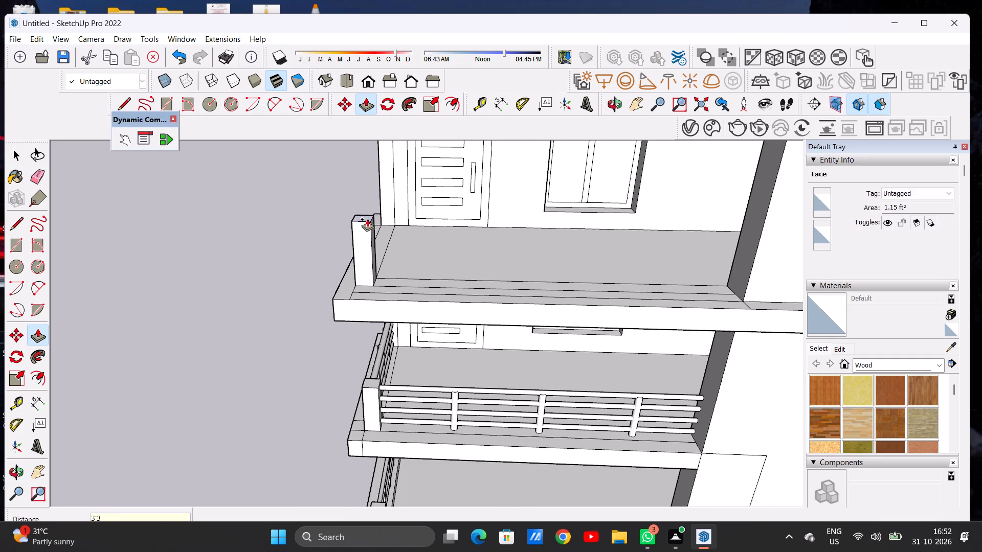
key("shift+quotedbl")
key("Return")
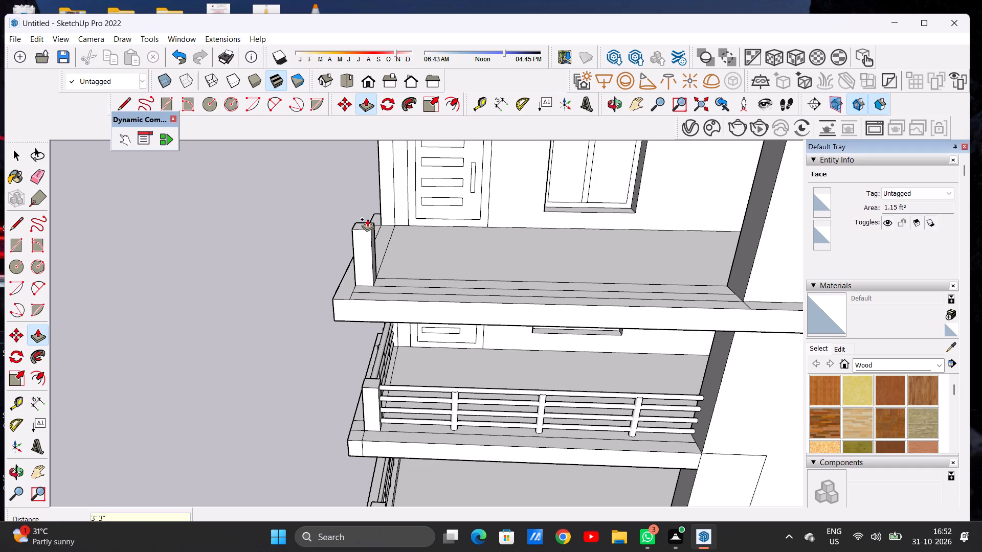
key("space")
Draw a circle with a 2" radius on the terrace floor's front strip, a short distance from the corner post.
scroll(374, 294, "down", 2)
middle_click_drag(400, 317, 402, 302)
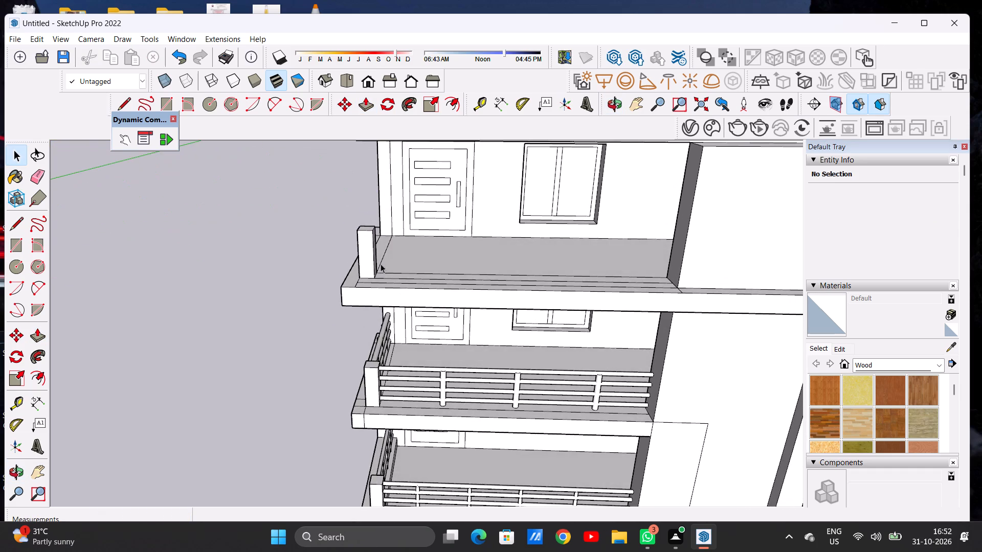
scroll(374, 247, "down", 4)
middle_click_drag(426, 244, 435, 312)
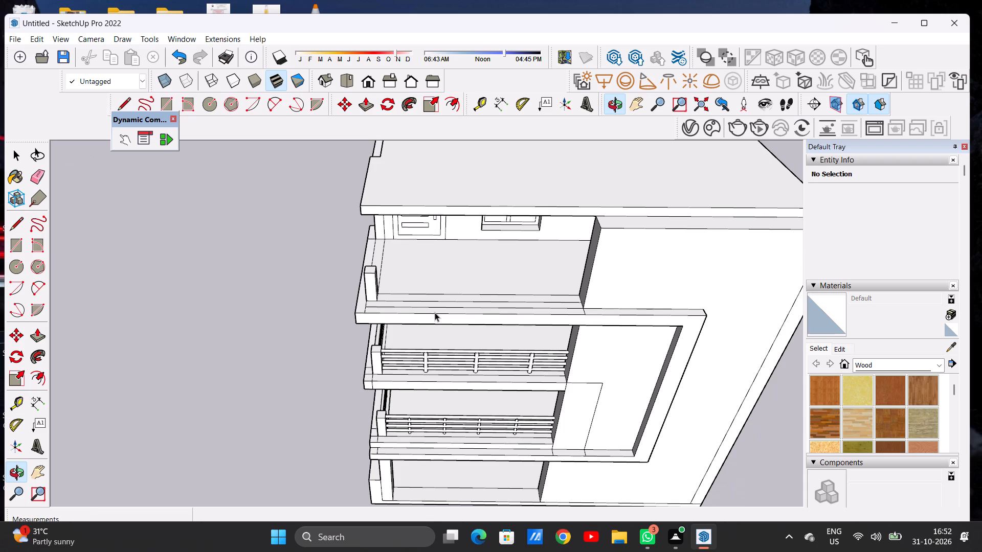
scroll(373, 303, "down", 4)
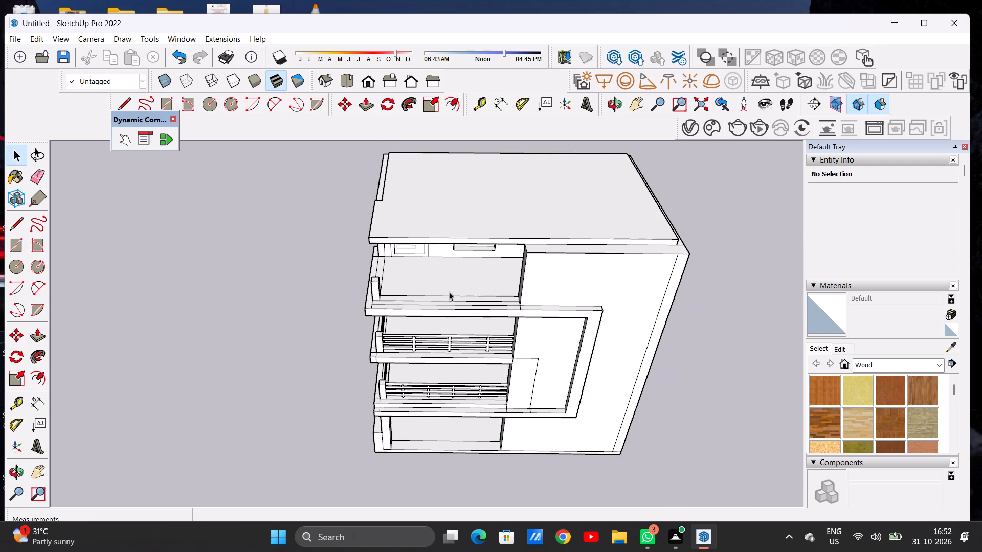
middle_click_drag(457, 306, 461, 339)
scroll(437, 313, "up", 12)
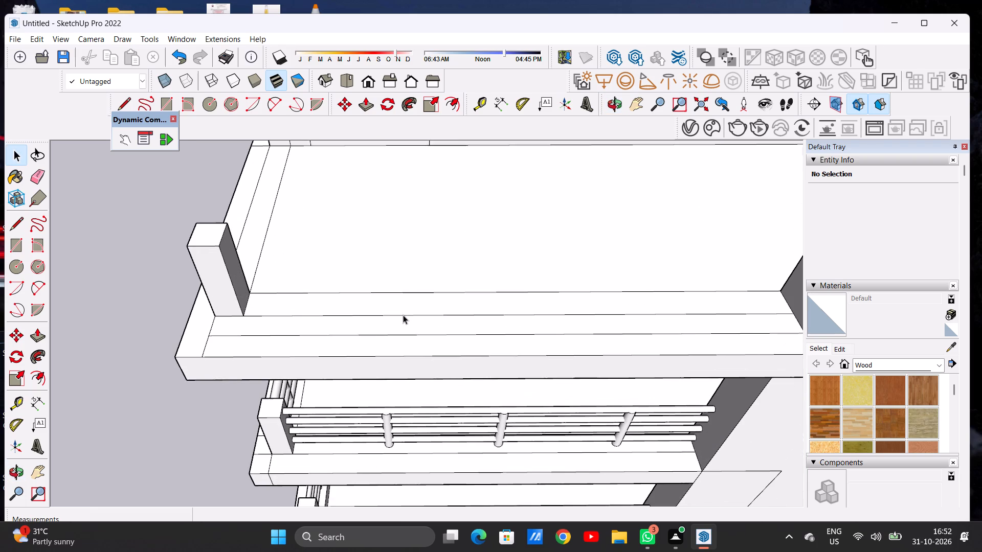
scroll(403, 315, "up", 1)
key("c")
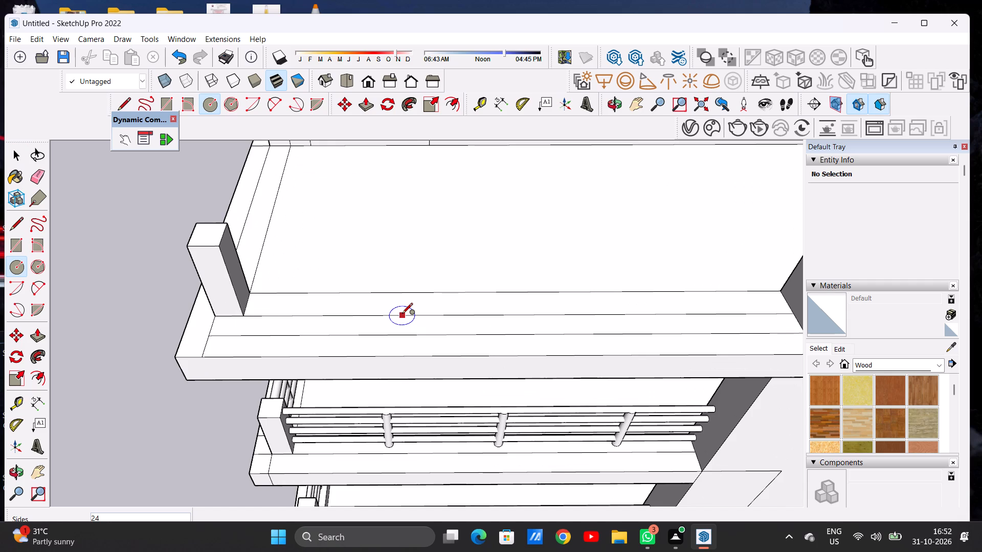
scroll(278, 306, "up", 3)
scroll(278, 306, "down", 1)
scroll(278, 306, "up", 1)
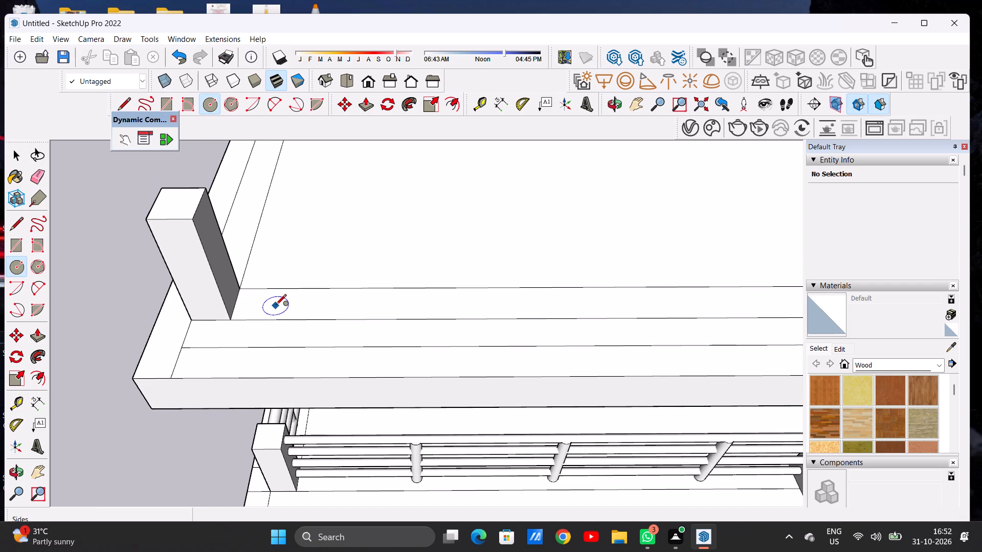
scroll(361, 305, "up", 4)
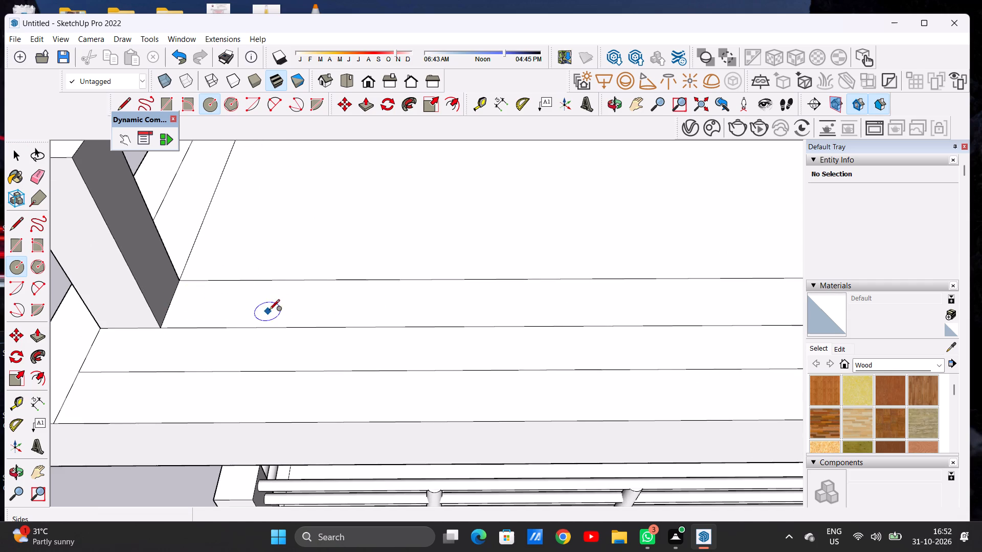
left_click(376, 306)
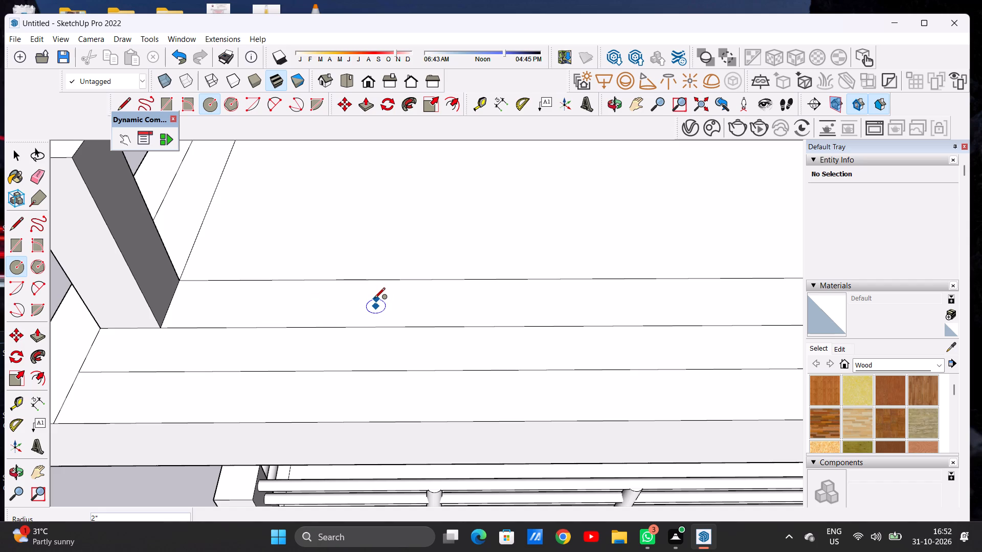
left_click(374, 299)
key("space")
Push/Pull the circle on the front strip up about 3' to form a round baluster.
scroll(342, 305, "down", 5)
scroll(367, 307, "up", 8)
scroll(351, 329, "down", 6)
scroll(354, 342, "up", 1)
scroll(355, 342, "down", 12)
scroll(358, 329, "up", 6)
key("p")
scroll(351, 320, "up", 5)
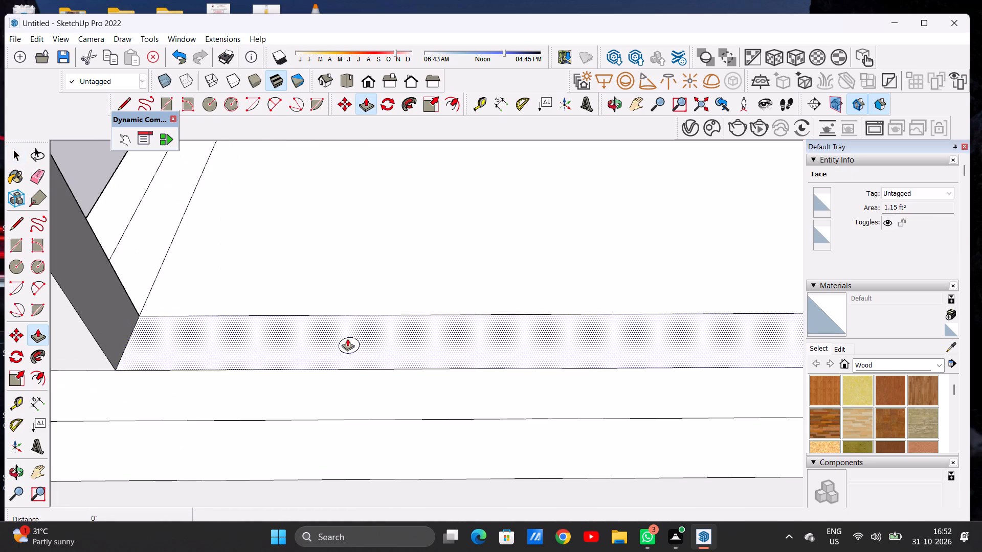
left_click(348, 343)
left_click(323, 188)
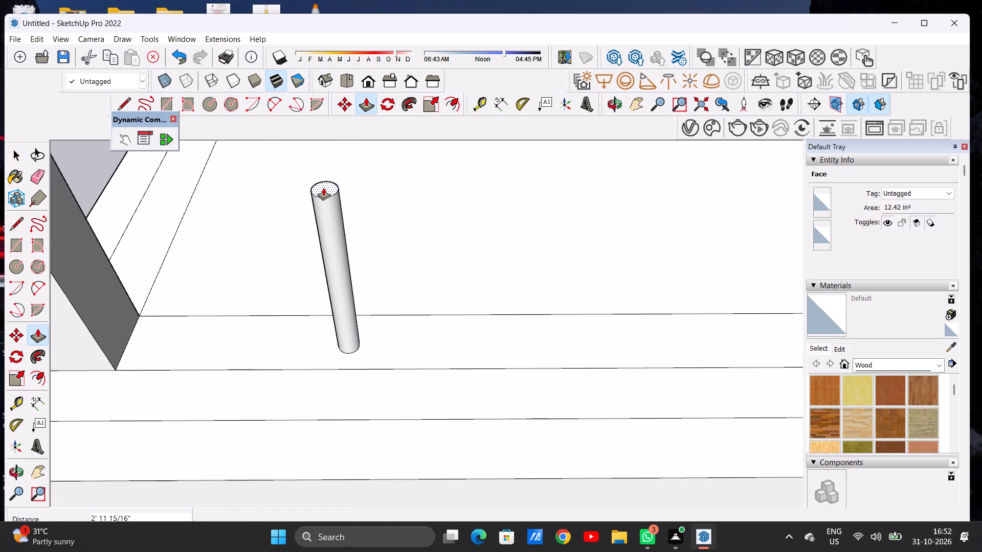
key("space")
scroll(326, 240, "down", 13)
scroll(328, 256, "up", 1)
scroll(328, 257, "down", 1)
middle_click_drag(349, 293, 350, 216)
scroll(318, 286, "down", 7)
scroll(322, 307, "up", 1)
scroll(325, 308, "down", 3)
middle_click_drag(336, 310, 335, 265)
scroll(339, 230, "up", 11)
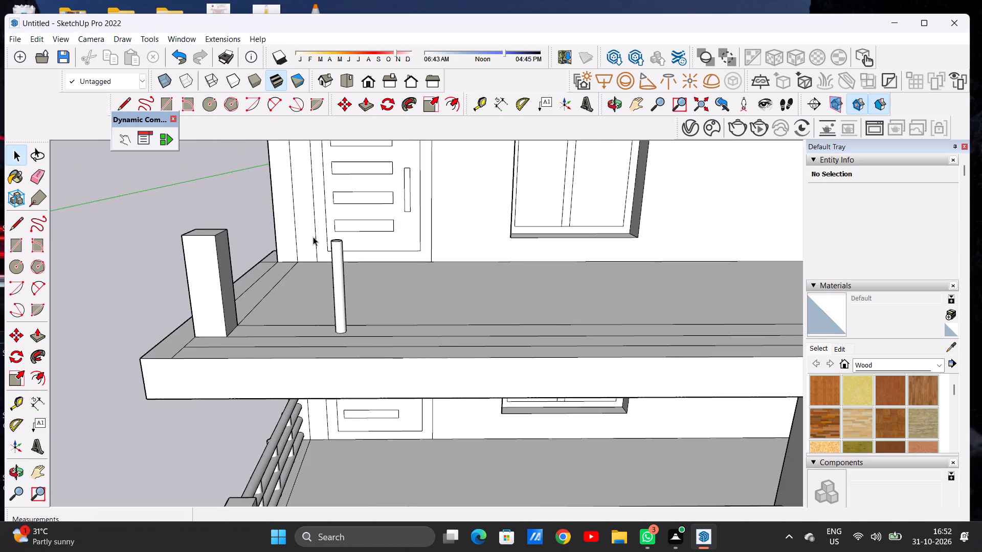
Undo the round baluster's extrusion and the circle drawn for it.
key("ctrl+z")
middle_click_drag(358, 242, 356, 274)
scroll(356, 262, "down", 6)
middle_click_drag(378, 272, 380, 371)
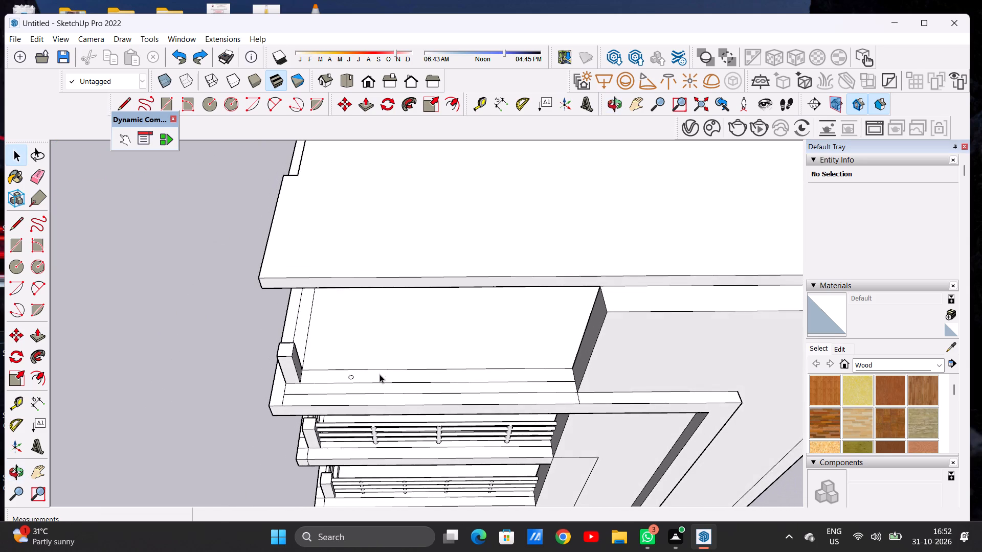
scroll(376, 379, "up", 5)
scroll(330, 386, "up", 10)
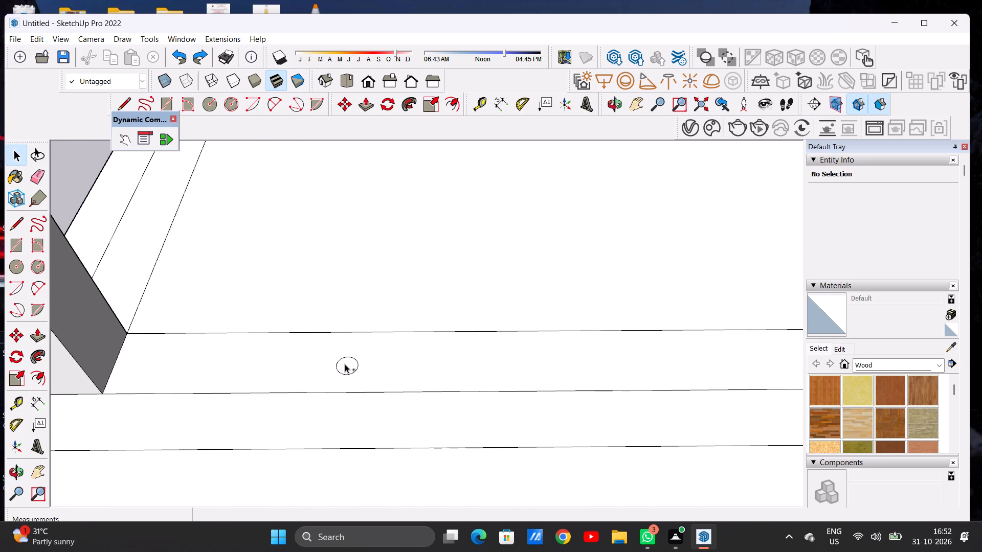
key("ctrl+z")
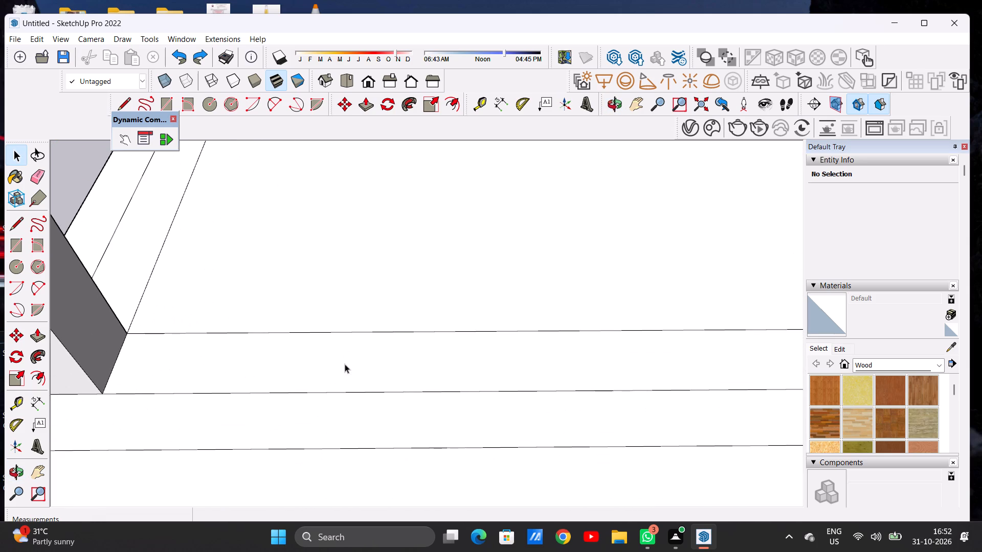
Draw a smaller circle with a radius of about 1 9/16" at the same spot on the front strip beside the corner post.
key("c")
left_click(345, 364)
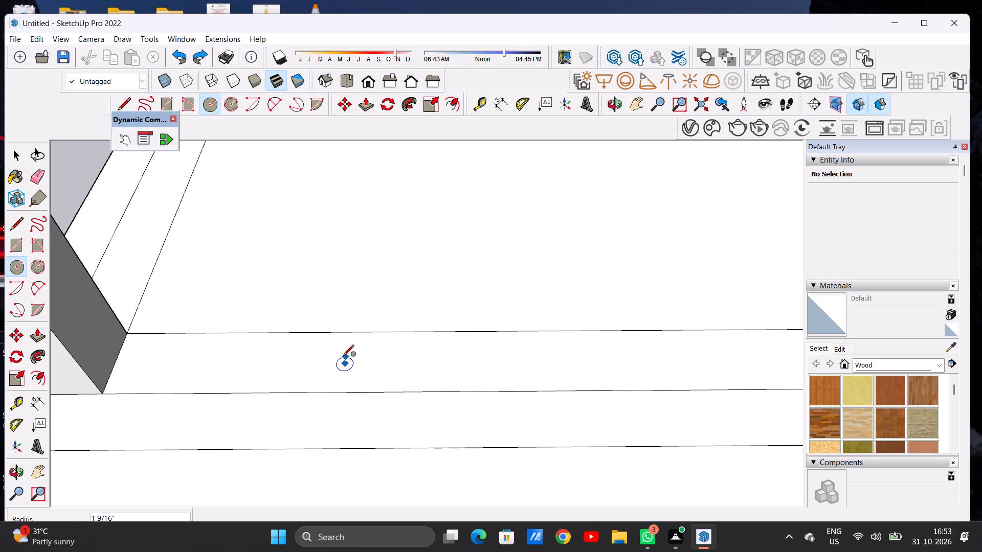
left_click(343, 356)
key("space")
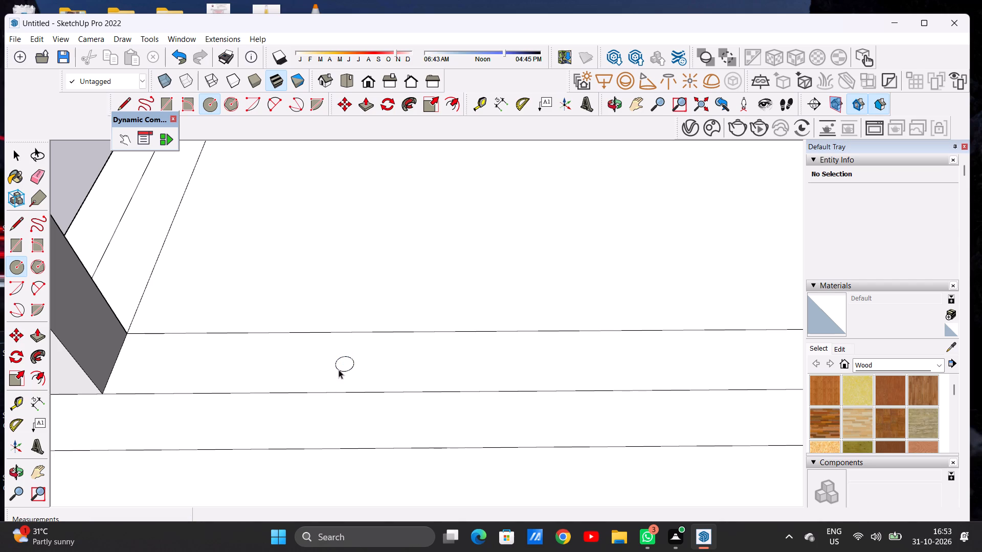
Copy the circle along the front strip to near the side wall, and again midway, about 5' 6" back from the first copy.
double_click(344, 366)
scroll(296, 369, "down", 15)
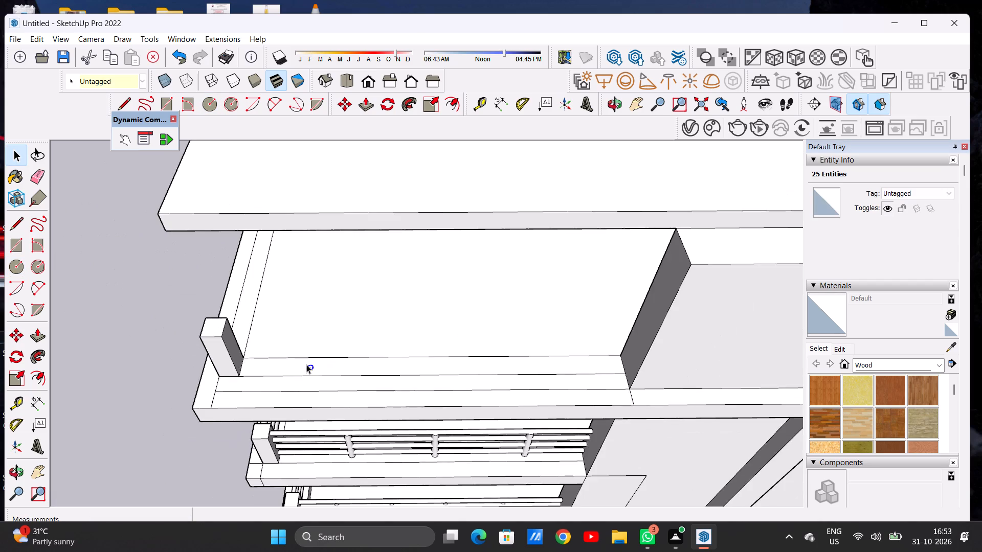
scroll(306, 364, "up", 8)
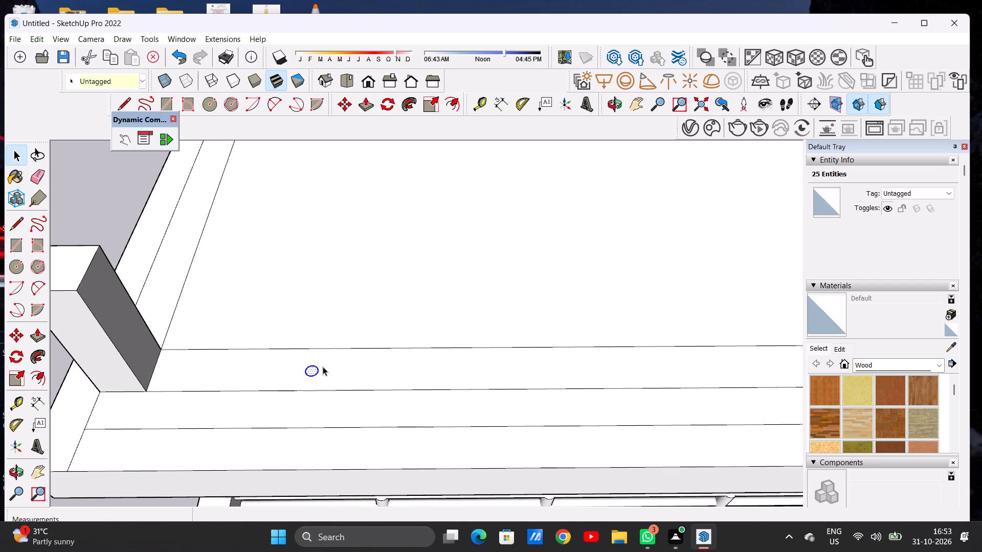
key("m")
scroll(326, 374, "up", 6)
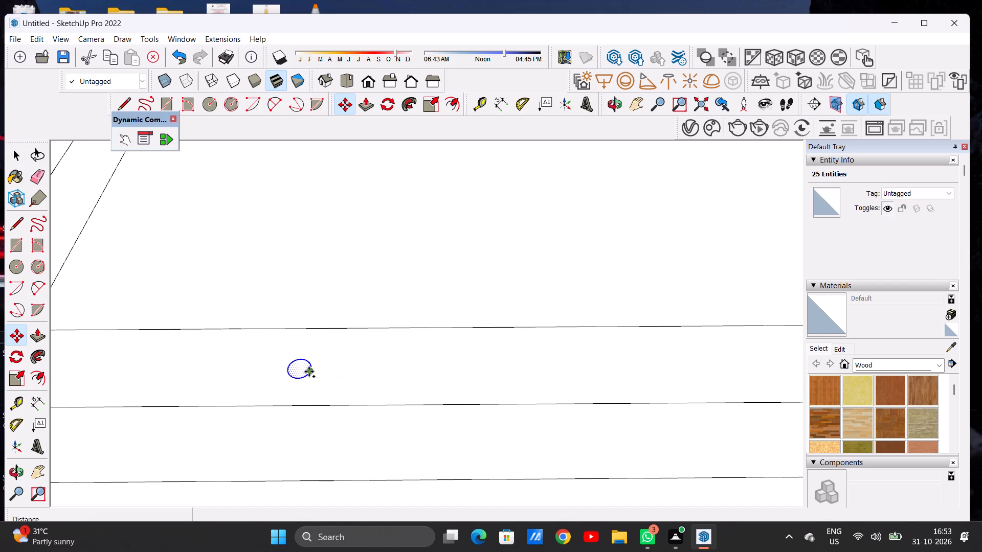
left_click(309, 372)
scroll(329, 372, "down", 18)
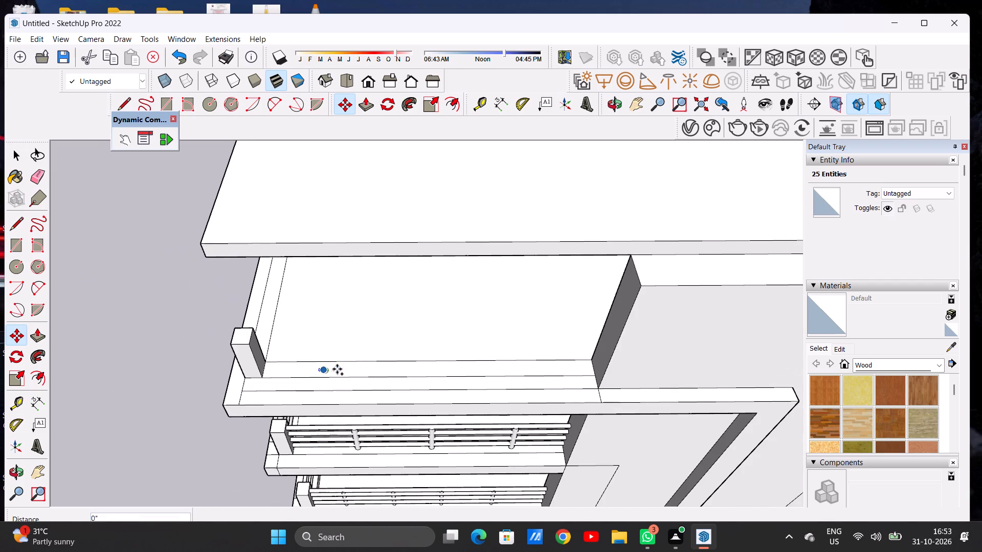
scroll(525, 370, "up", 5)
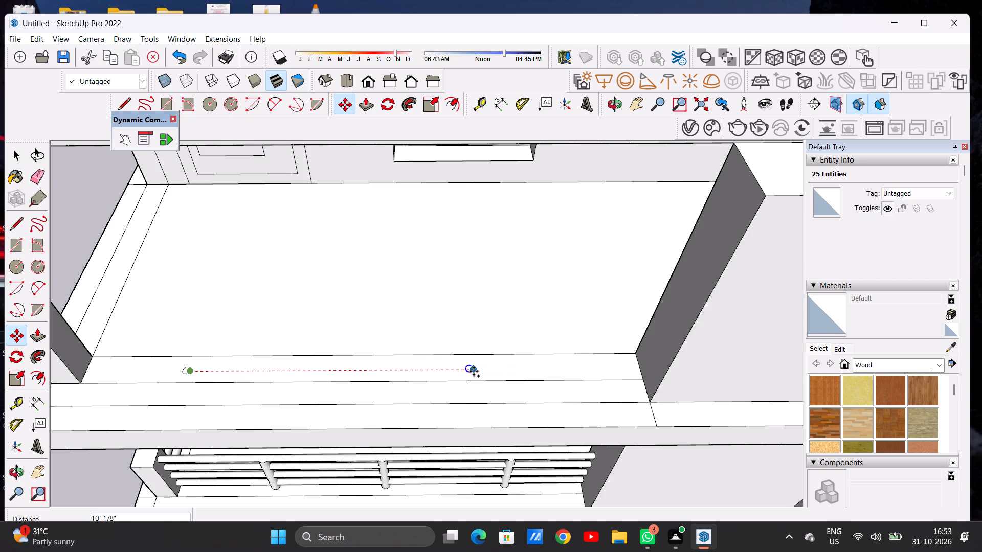
left_click(499, 374)
left_click(499, 371)
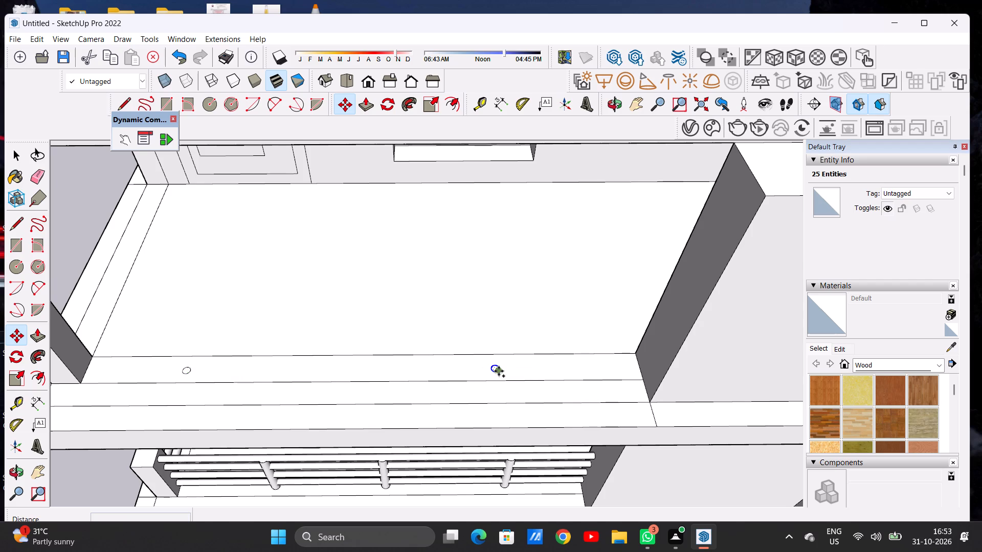
left_click(342, 373)
key("space")
scroll(382, 401, "down", 11)
scroll(383, 400, "up", 1)
scroll(383, 400, "down", 4)
left_click(224, 417)
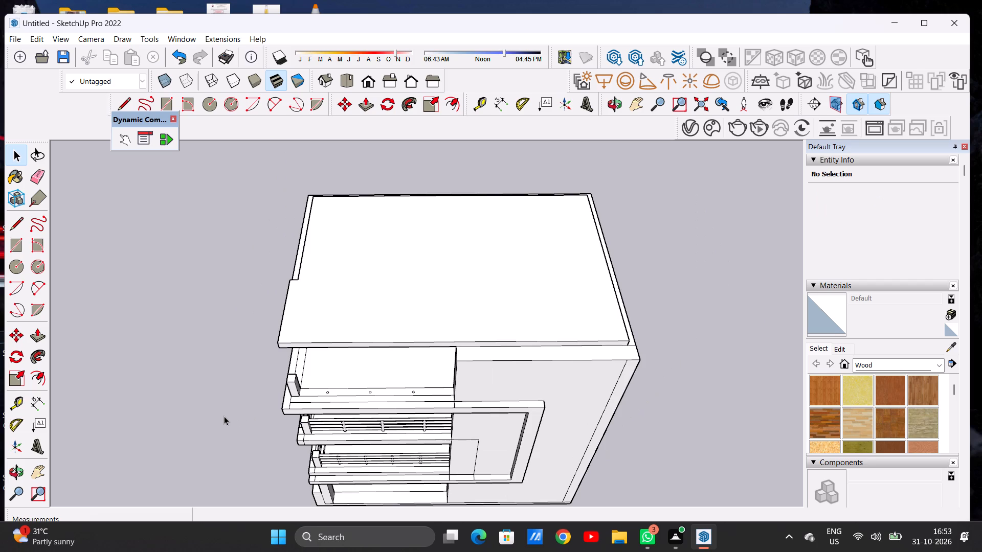
Draw a circle with a 1 3/4" radius near the top of the corner post's face that looks along the front strip.
scroll(224, 416, "down", 10)
middle_click_drag(268, 415, 331, 355)
scroll(354, 360, "down", 3)
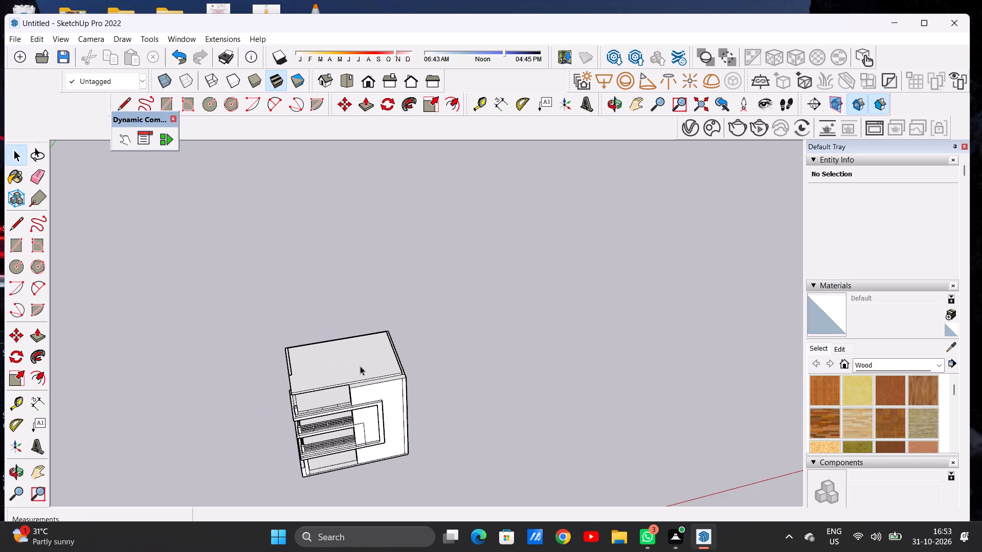
scroll(360, 366, "down", 1)
middle_click_drag(325, 426, 267, 342)
scroll(276, 377, "up", 5)
scroll(276, 377, "down", 1)
scroll(276, 377, "up", 15)
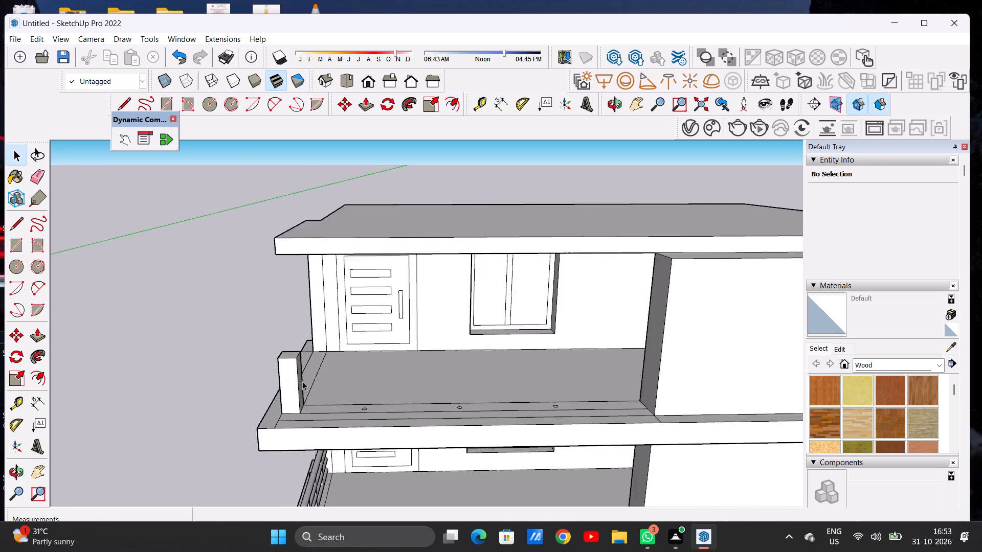
scroll(302, 381, "up", 2)
middle_click_drag(342, 386, 121, 419)
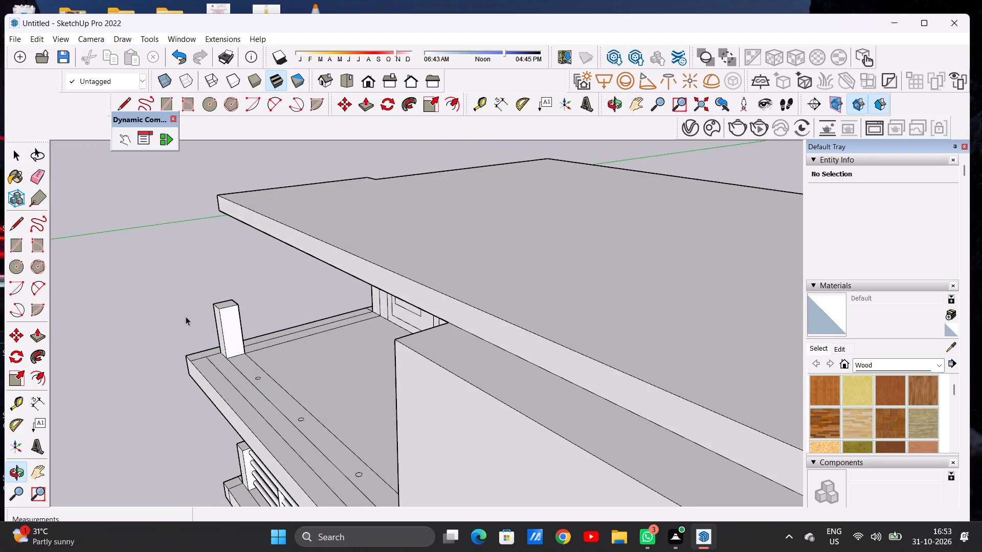
scroll(220, 307, "up", 7)
middle_click_drag(264, 349, 224, 330)
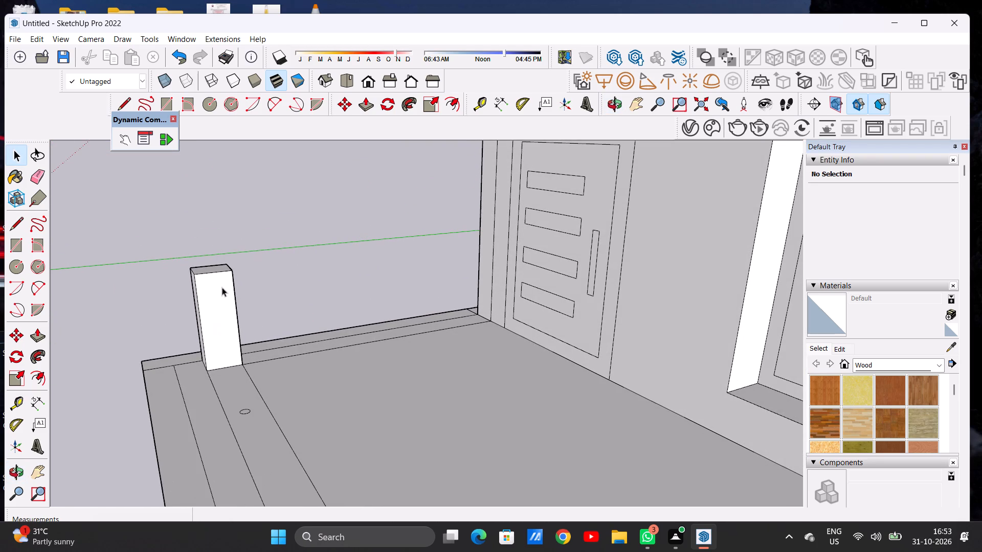
scroll(222, 287, "up", 4)
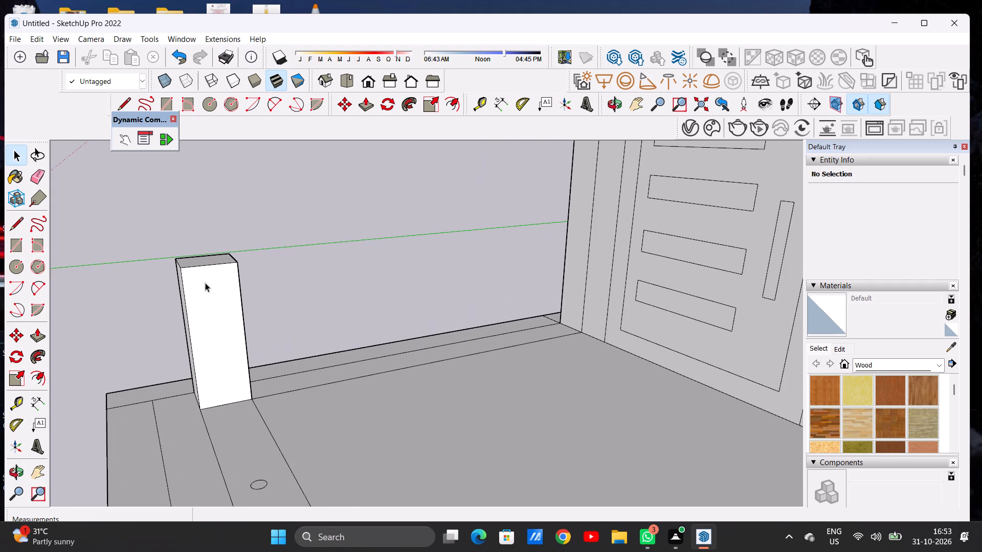
key("c")
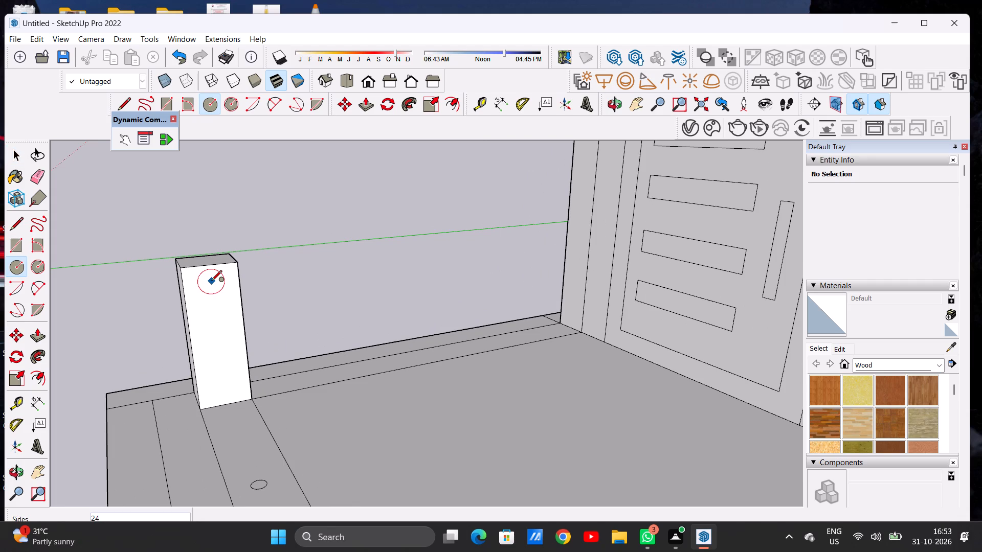
left_click(211, 282)
scroll(211, 275, "up", 5)
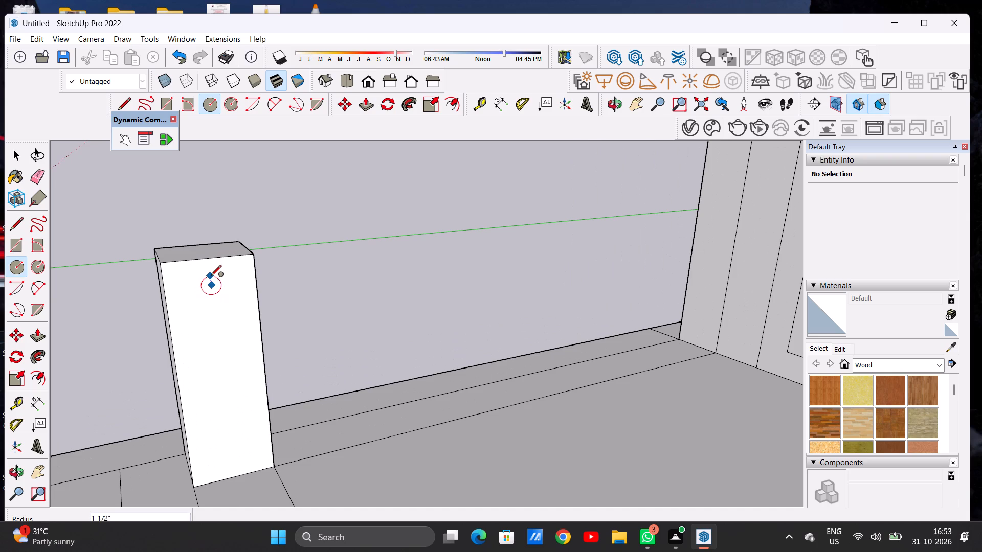
left_click(211, 274)
key("space")
Copy the circle down the corner post's face to about 2' 6" below, and twice more in between at about 10 1/4" spacing.
scroll(211, 285, "down", 14)
scroll(214, 288, "up", 9)
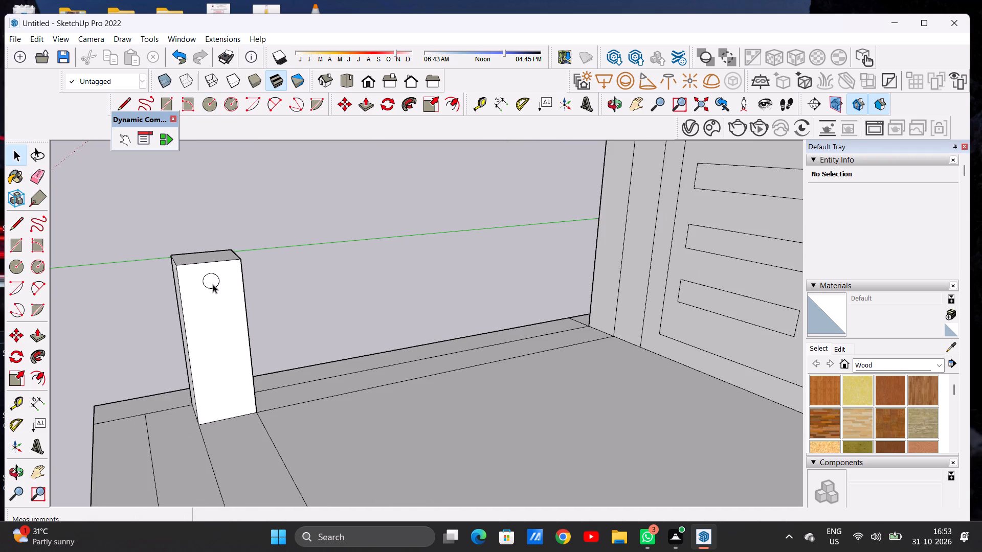
double_click(211, 283)
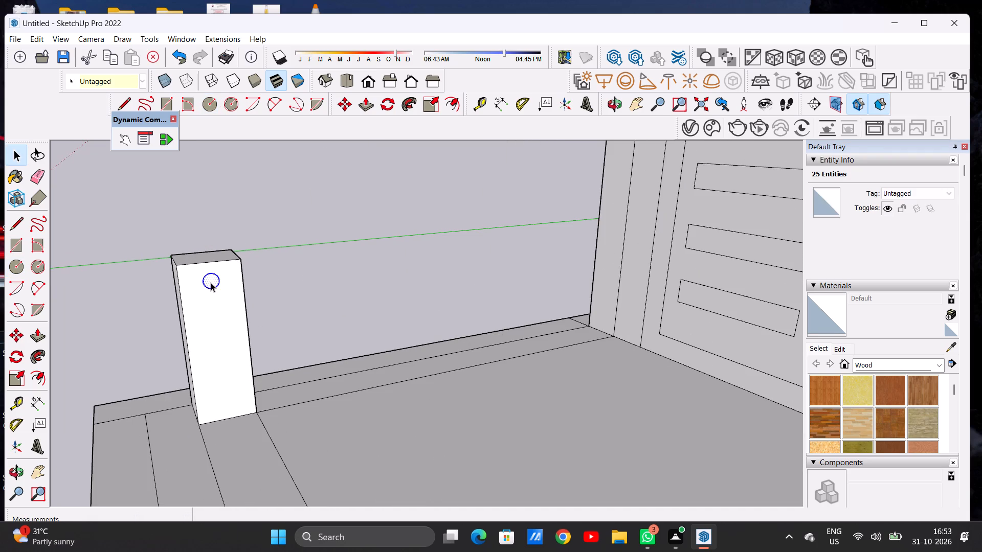
key("m")
left_click(211, 291)
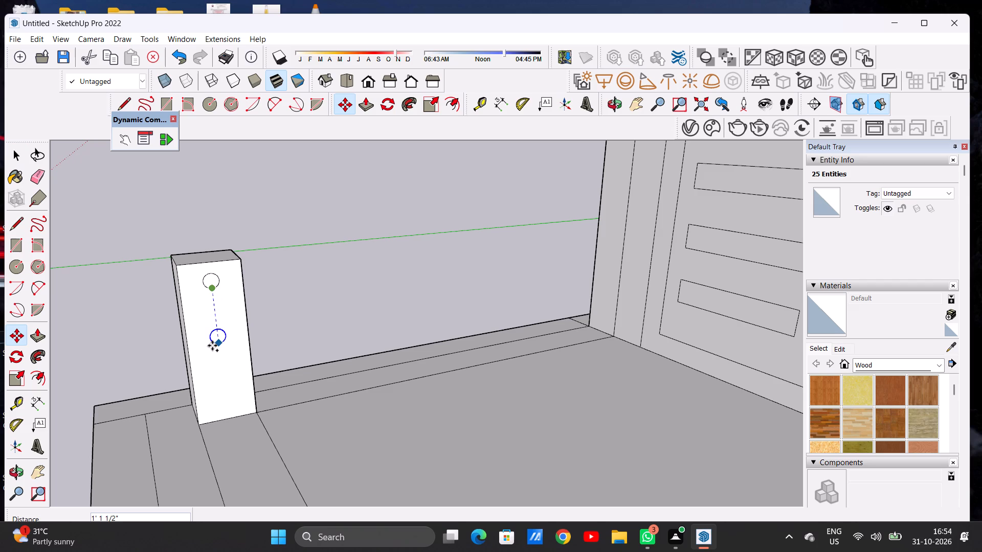
left_click(222, 407)
left_click(228, 406)
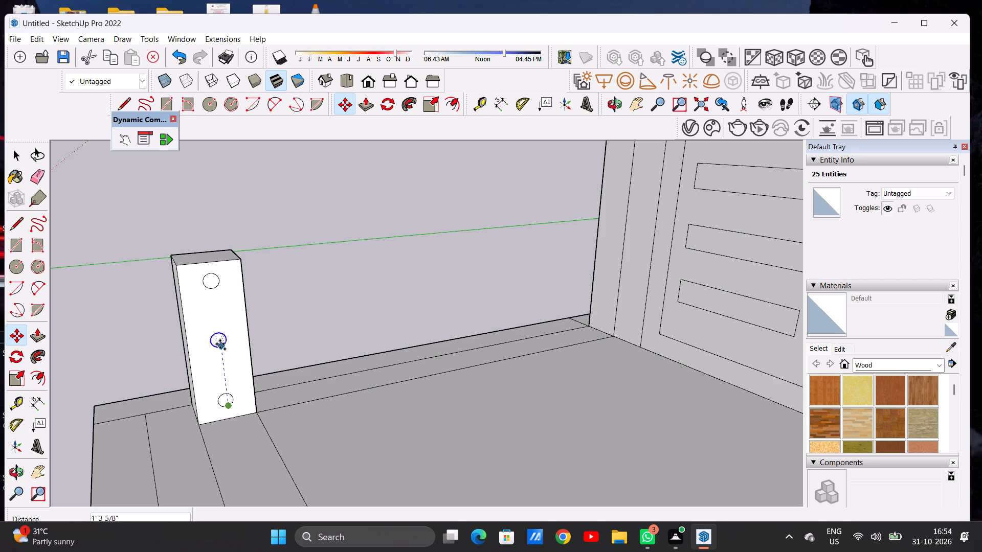
left_click(217, 327)
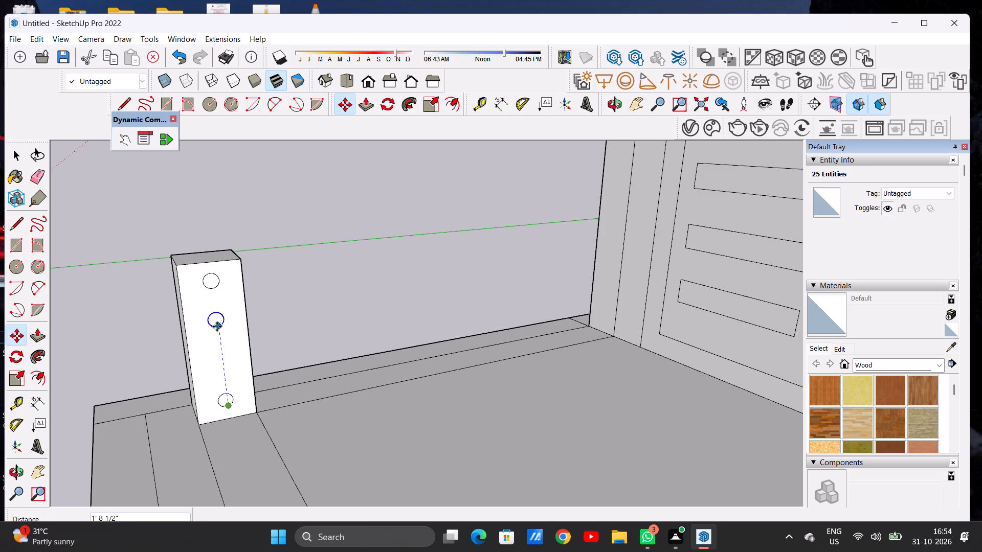
left_click(217, 327)
left_click(216, 369)
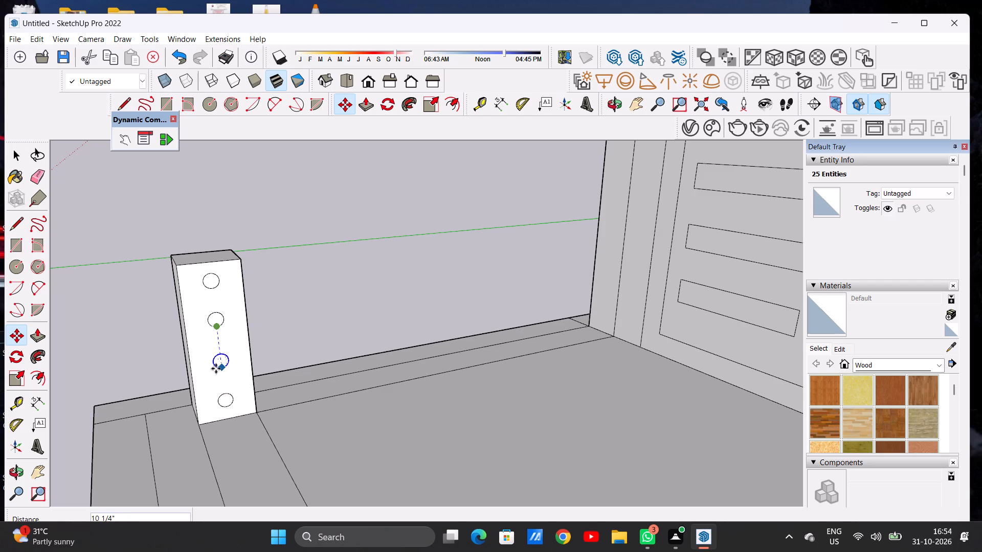
key("space")
left_click(278, 263)
Extrude the top circle on the corner post's face about 19' 7" along the front strip to the side wall as the top rail.
scroll(265, 353, "down", 14)
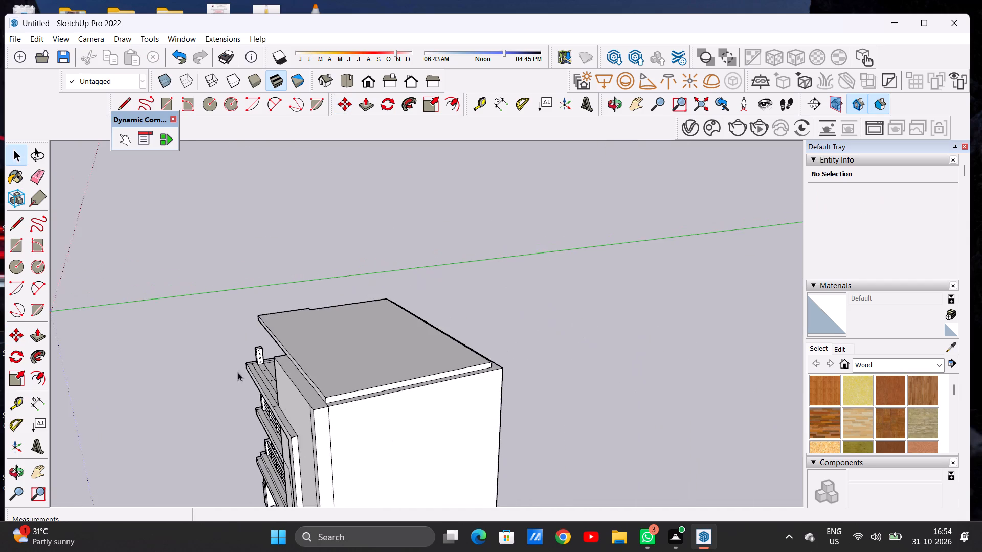
middle_click_drag(239, 372, 430, 369)
scroll(414, 385, "down", 6)
scroll(371, 441, "up", 12)
scroll(361, 398, "down", 1)
middle_click_drag(353, 337, 334, 363)
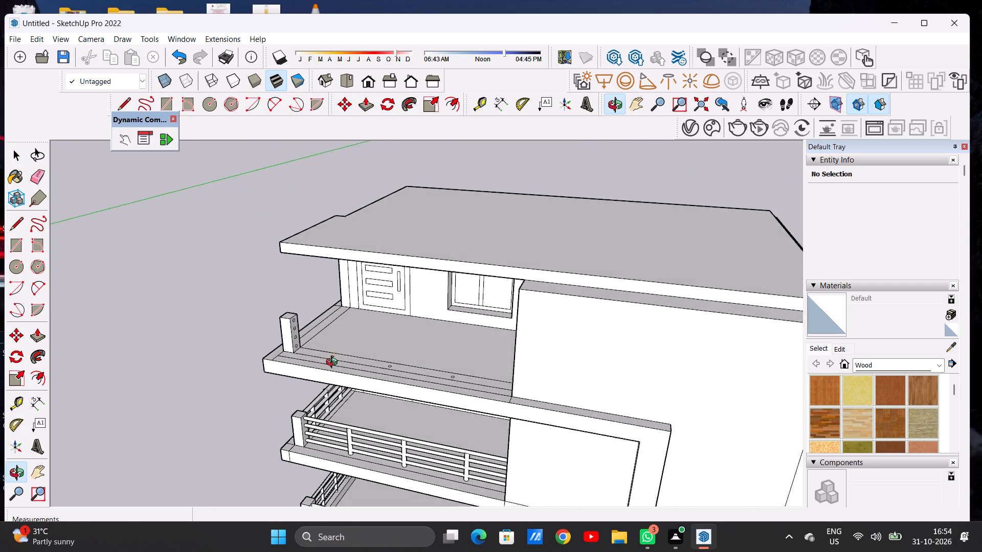
middle_click_drag(334, 363, 320, 369)
scroll(297, 321, "up", 11)
key("p")
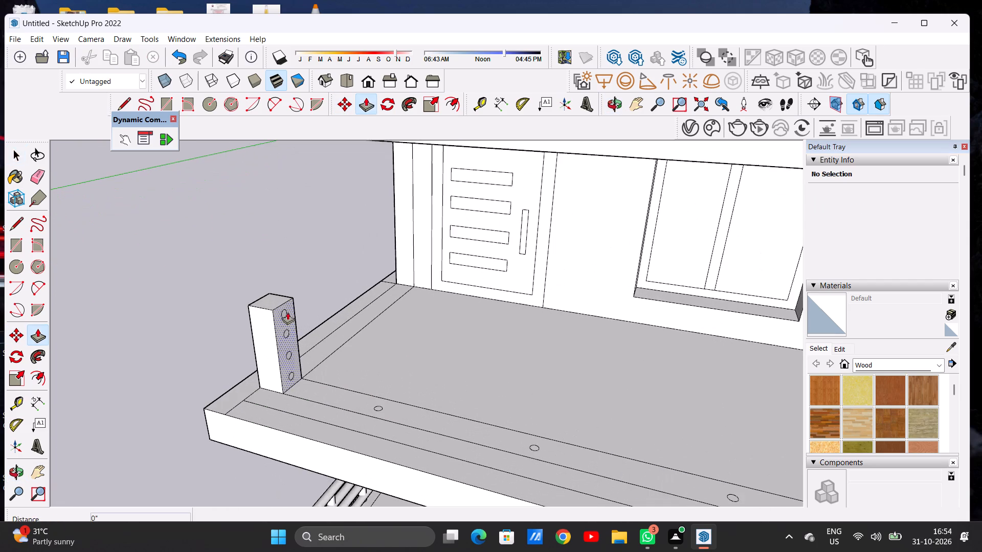
scroll(286, 311, "up", 10)
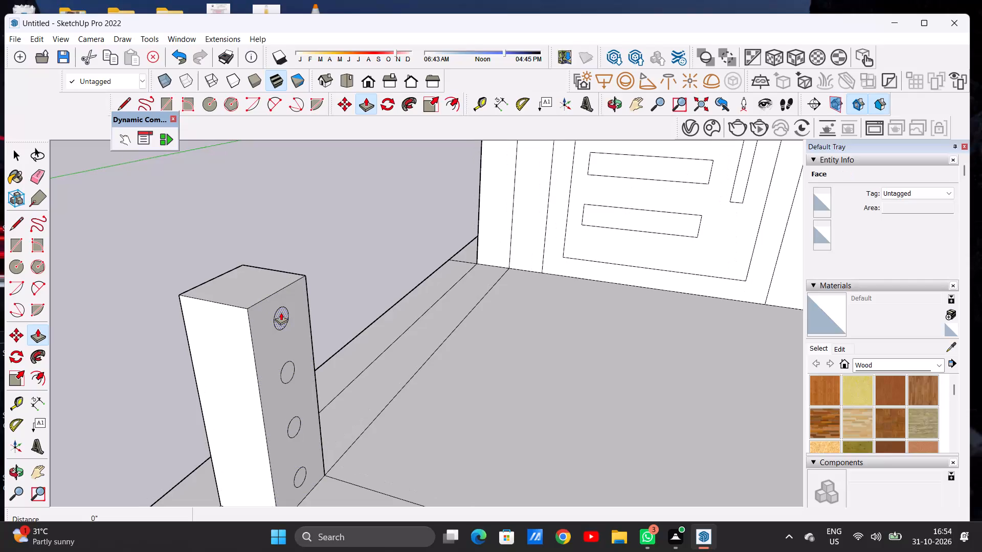
left_click(281, 312)
scroll(396, 331, "down", 10)
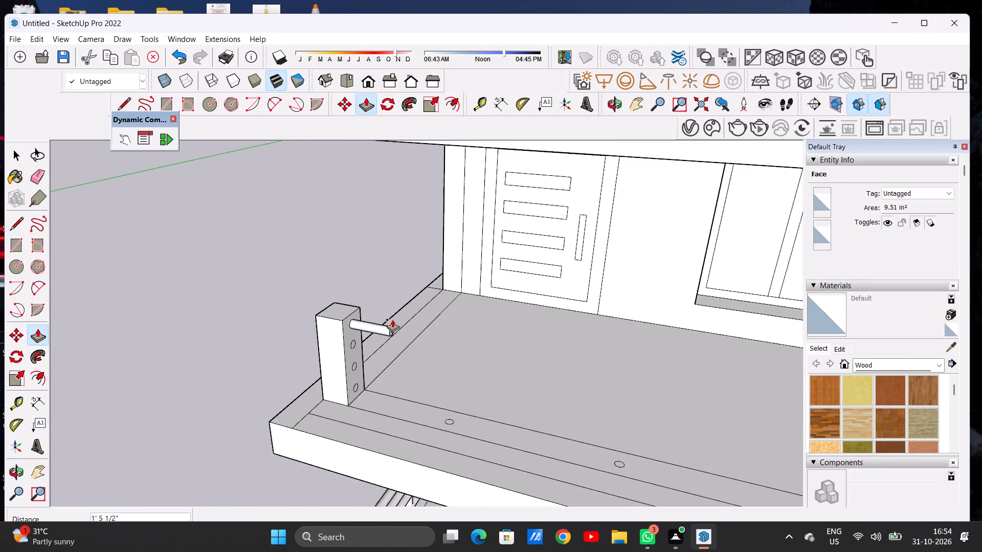
scroll(392, 319, "down", 9)
middle_click_drag(489, 344, 622, 328)
scroll(605, 310, "up", 4)
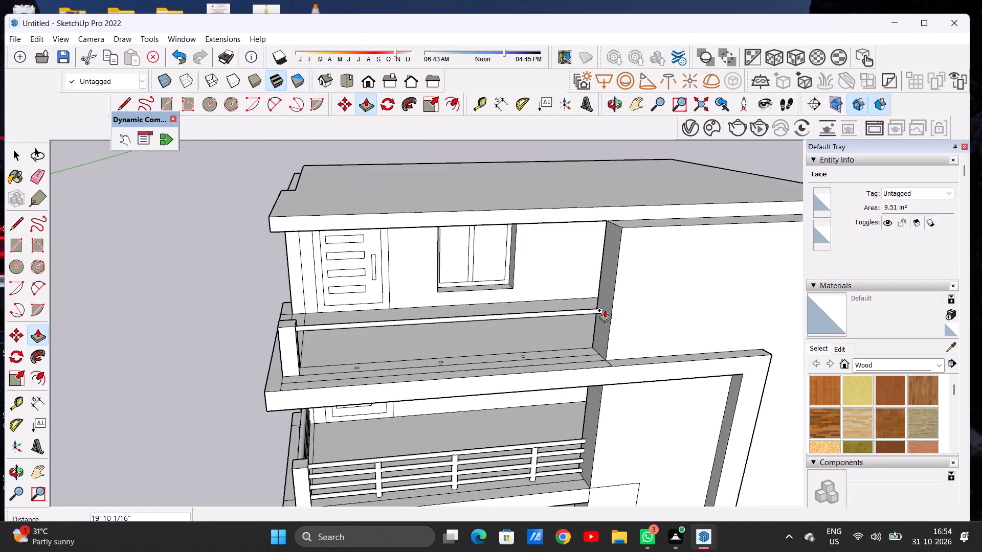
scroll(605, 310, "up", 11)
scroll(602, 305, "down", 1)
scroll(602, 305, "up", 1)
scroll(602, 305, "down", 1)
scroll(602, 305, "up", 1)
scroll(602, 305, "down", 1)
left_click(600, 288)
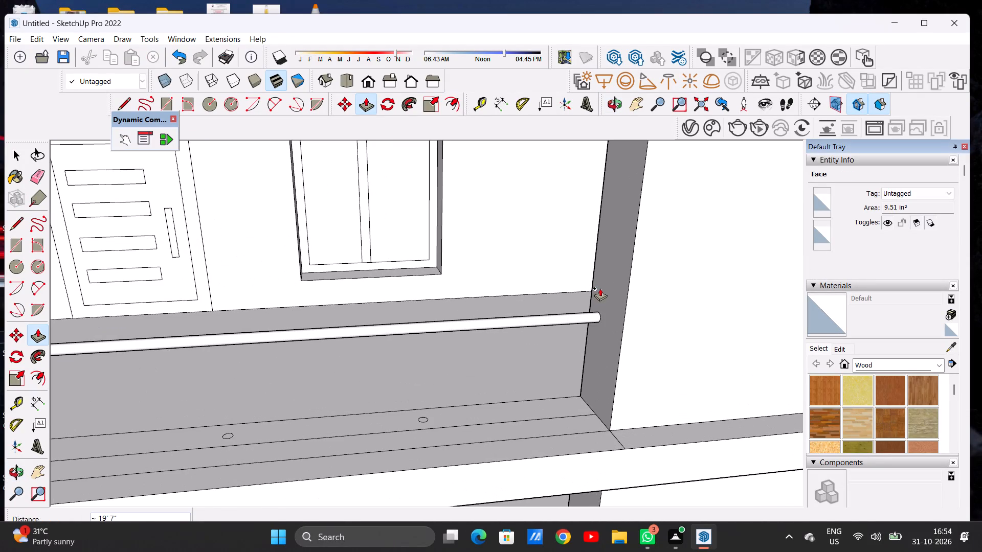
Extrude the front-strip circle nearest the side wall about 2' 10 1/2" up into the top rail as a round baluster.
scroll(572, 348, "down", 6)
scroll(498, 359, "down", 5)
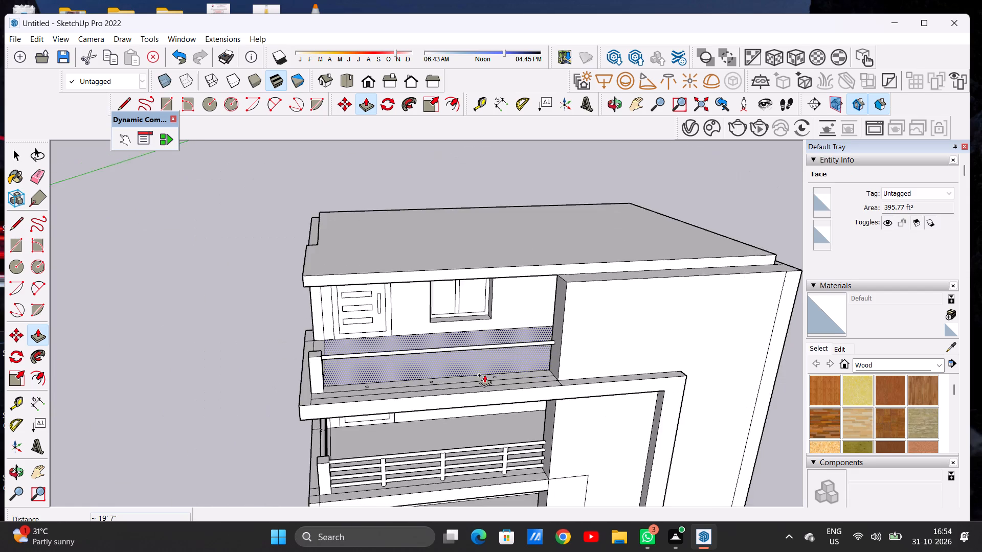
middle_click_drag(487, 378, 469, 349)
scroll(482, 362, "up", 5)
middle_click_drag(494, 361, 502, 416)
scroll(499, 401, "up", 3)
scroll(499, 401, "down", 1)
scroll(499, 401, "up", 16)
scroll(468, 392, "down", 1)
scroll(468, 392, "up", 1)
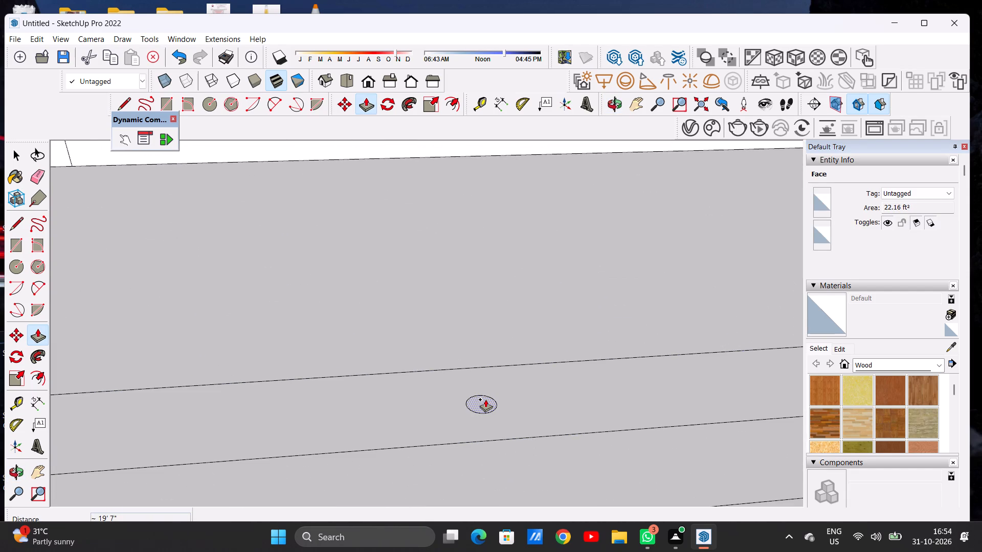
left_click(485, 399)
scroll(490, 314, "down", 15)
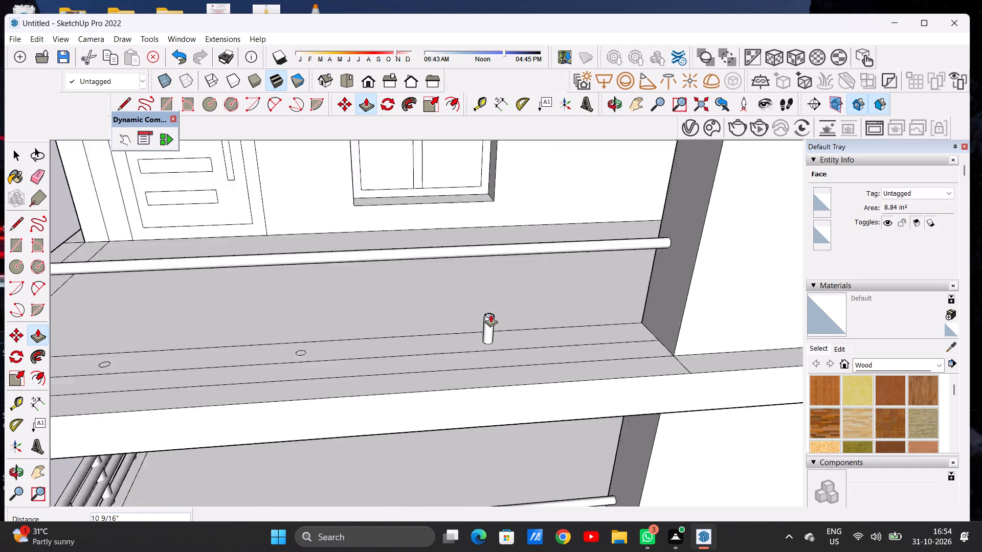
scroll(490, 314, "down", 4)
scroll(497, 272, "up", 6)
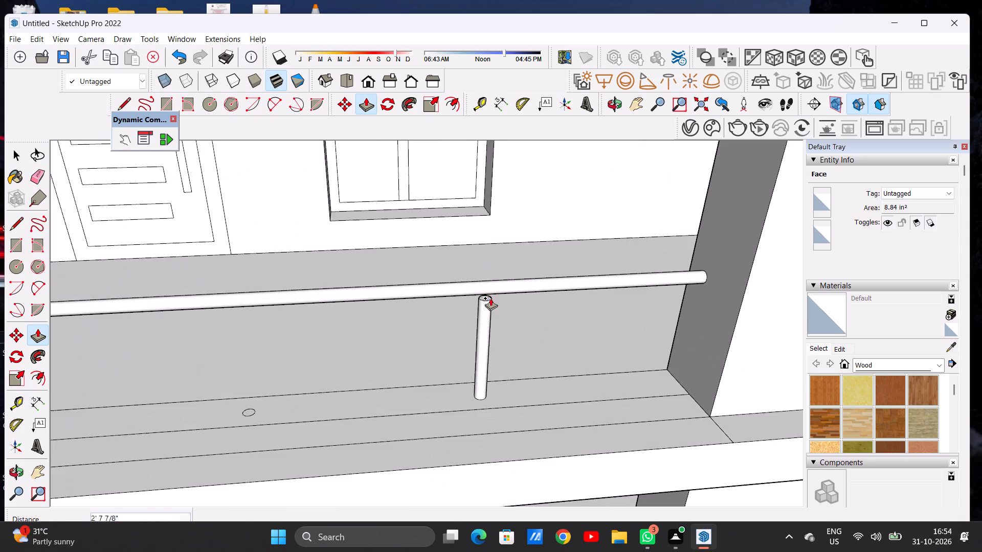
middle_click_drag(490, 298, 480, 258)
scroll(480, 258, "up", 6)
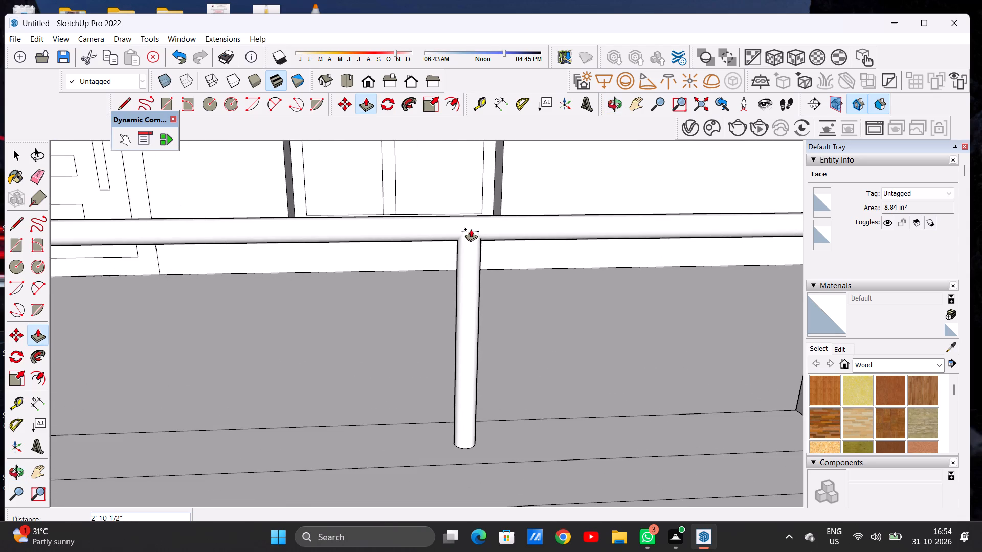
left_click(471, 229)
Extrude the middle circle on the front strip about 2' 10 3/8" up into the top rail as a baluster.
scroll(473, 253, "down", 17)
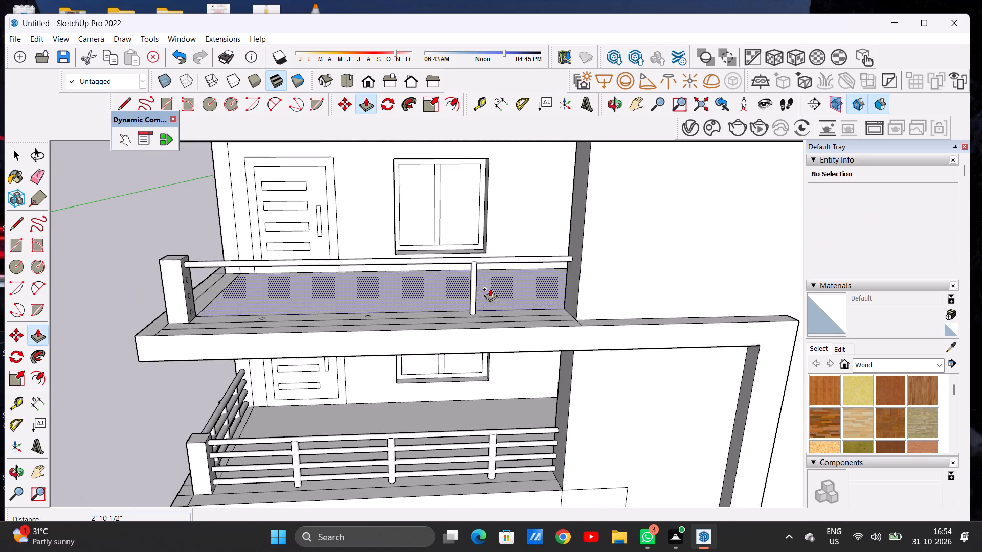
scroll(484, 294, "down", 2)
middle_click_drag(403, 315, 383, 374)
scroll(381, 331, "up", 12)
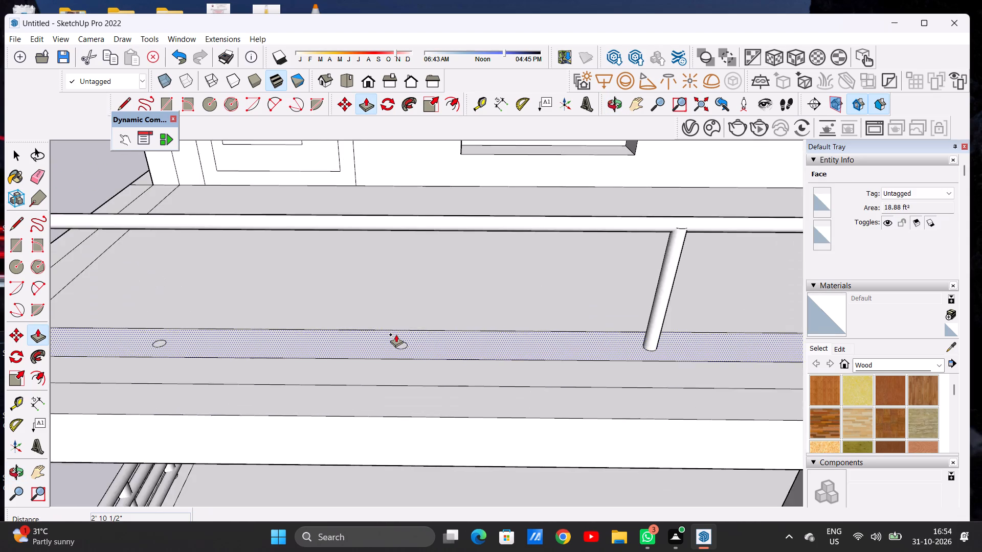
scroll(396, 334, "up", 7)
scroll(396, 333, "down", 1)
scroll(396, 333, "up", 2)
scroll(397, 337, "down", 1)
scroll(397, 337, "up", 1)
left_click(403, 358)
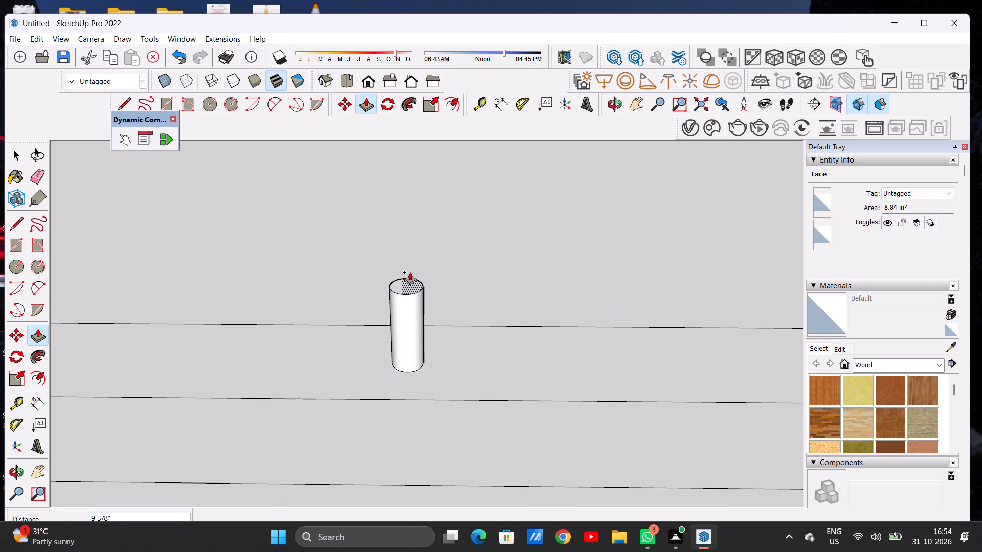
scroll(412, 257, "down", 20)
middle_click_drag(410, 237, 406, 233)
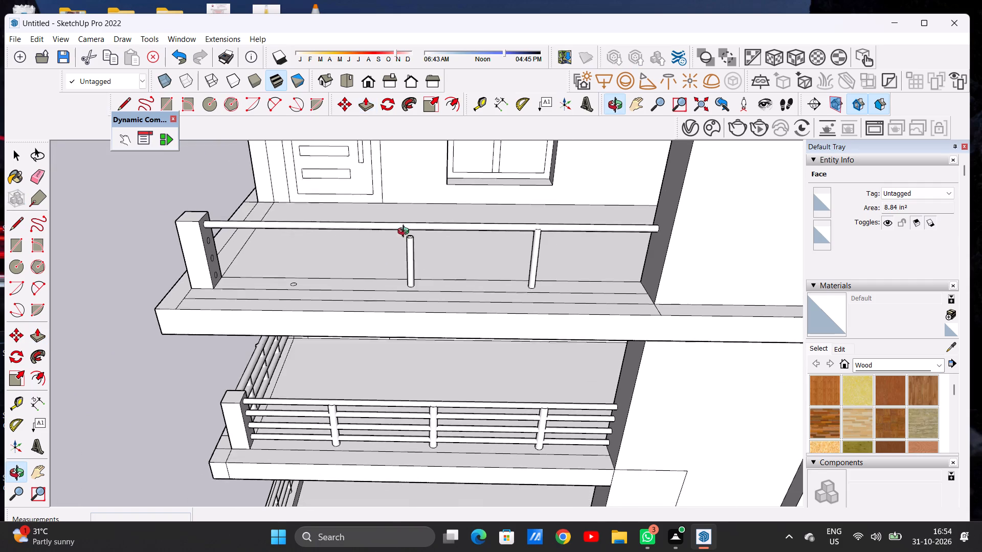
middle_click_drag(406, 233, 409, 204)
scroll(409, 204, "up", 14)
left_click(416, 200)
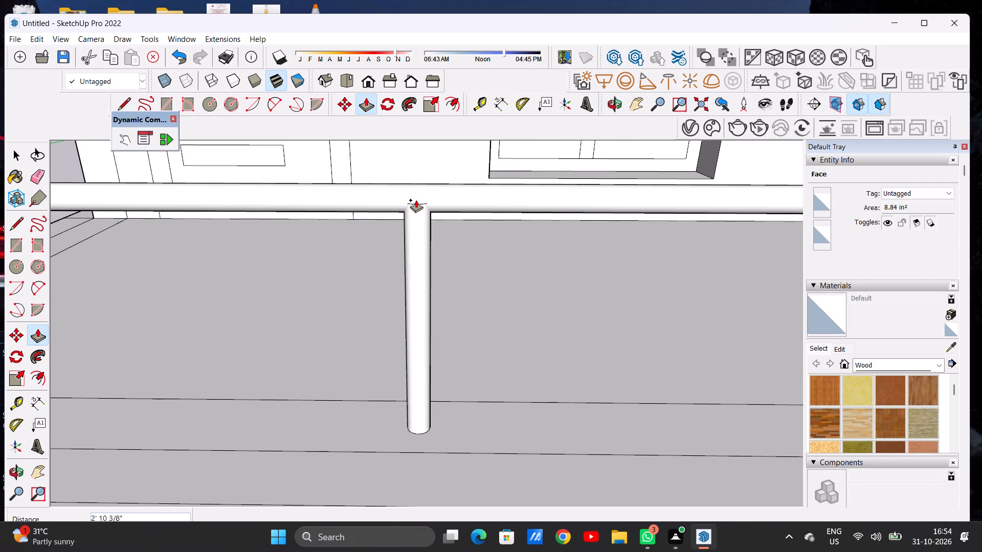
Extrude the front-strip circle nearest the corner post about 2' 10 11/16" up into the top rail as a baluster.
scroll(420, 228, "down", 12)
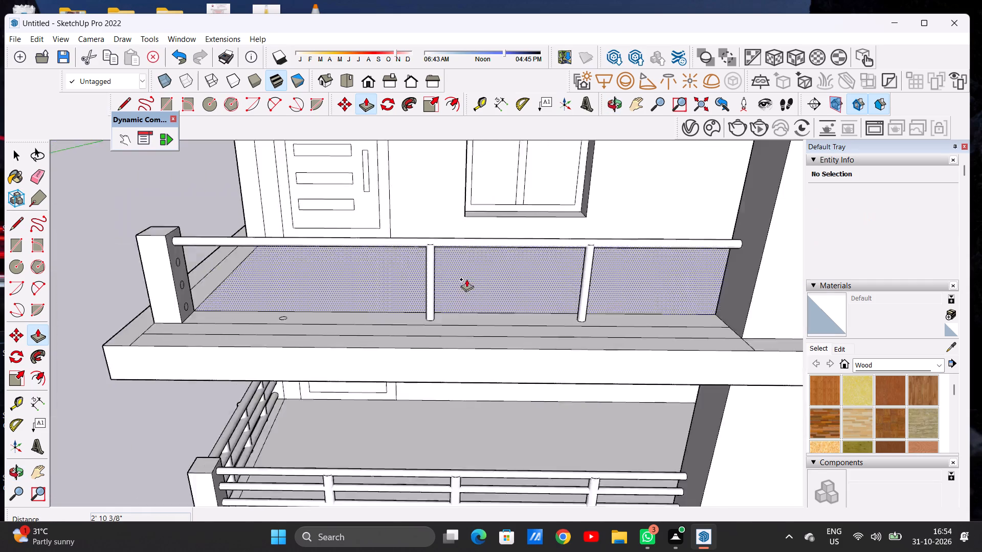
scroll(466, 279, "down", 2)
middle_click_drag(388, 306, 381, 367)
scroll(344, 359, "up", 15)
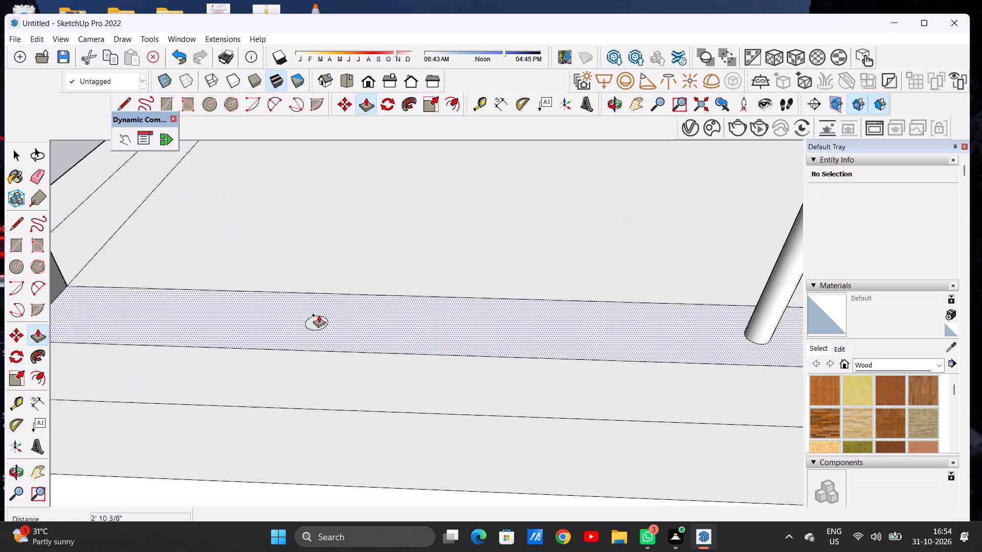
scroll(319, 315, "up", 3)
scroll(319, 315, "down", 1)
left_click(316, 320)
scroll(320, 279, "down", 6)
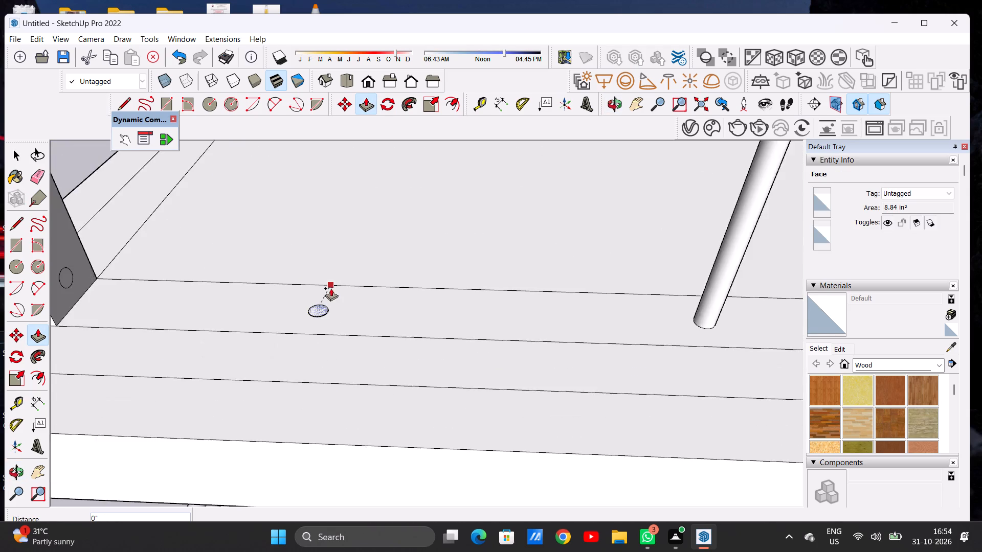
scroll(331, 288, "down", 14)
scroll(330, 247, "up", 8)
middle_click_drag(318, 283, 321, 236)
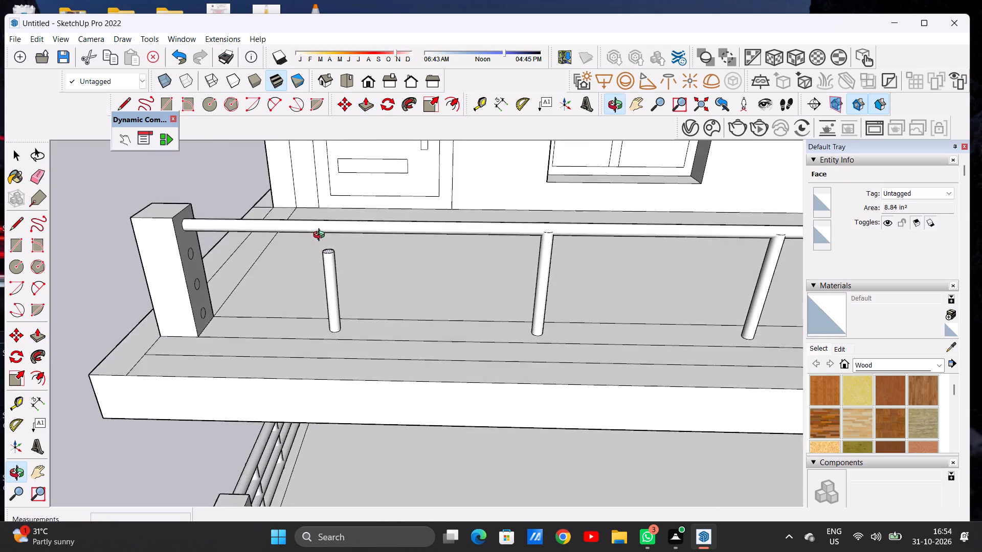
middle_click_drag(321, 236, 320, 228)
scroll(323, 217, "up", 5)
left_click(327, 217)
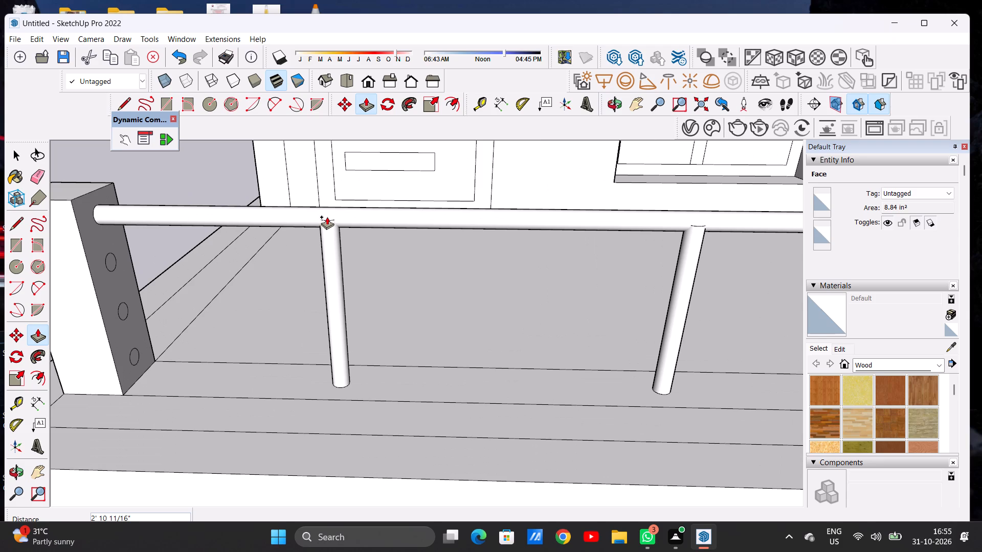
left_click(327, 217)
Extrude the second circle from the top of the corner post's face about 19' 7" to the side wall as a horizontal rail.
scroll(337, 277, "down", 7)
middle_click_drag(323, 300, 249, 274)
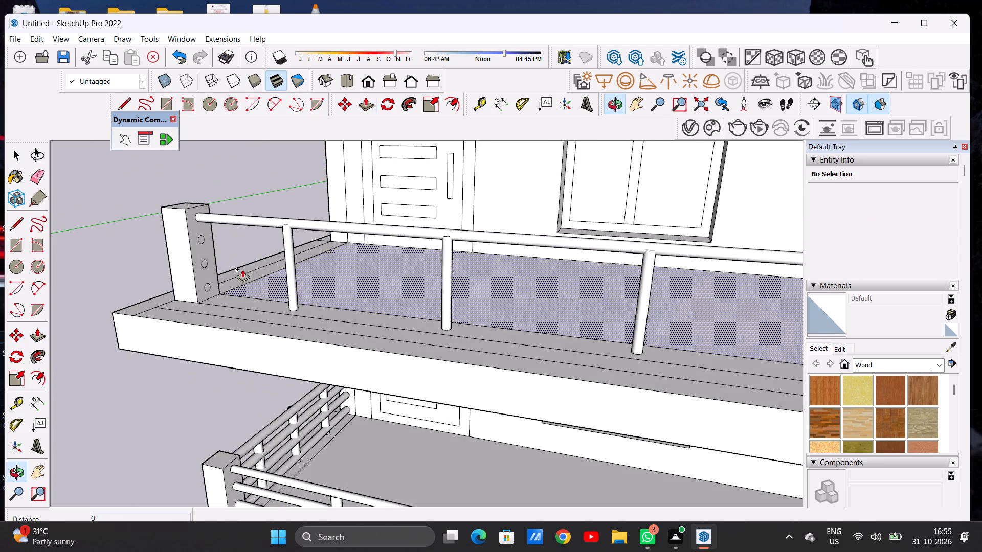
scroll(189, 220, "up", 19)
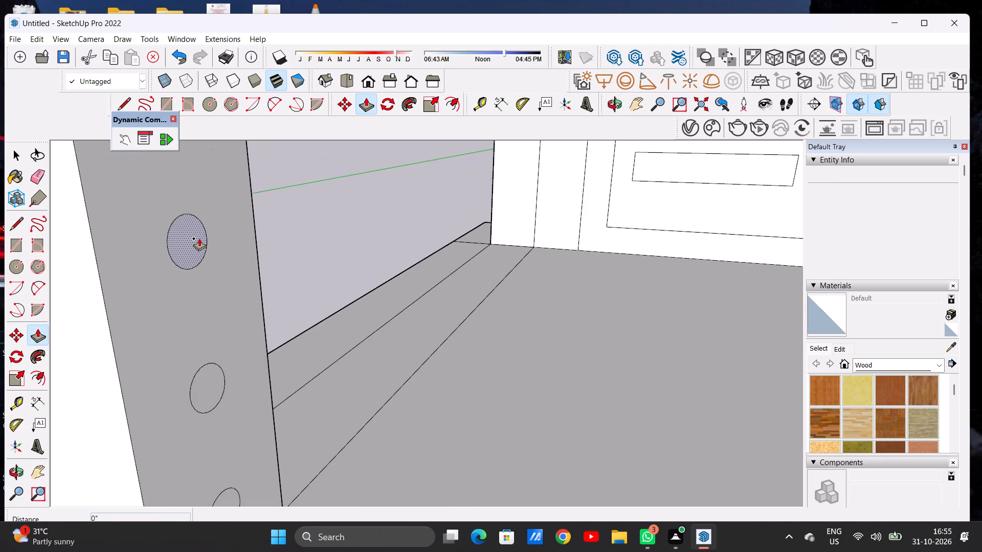
left_click(199, 238)
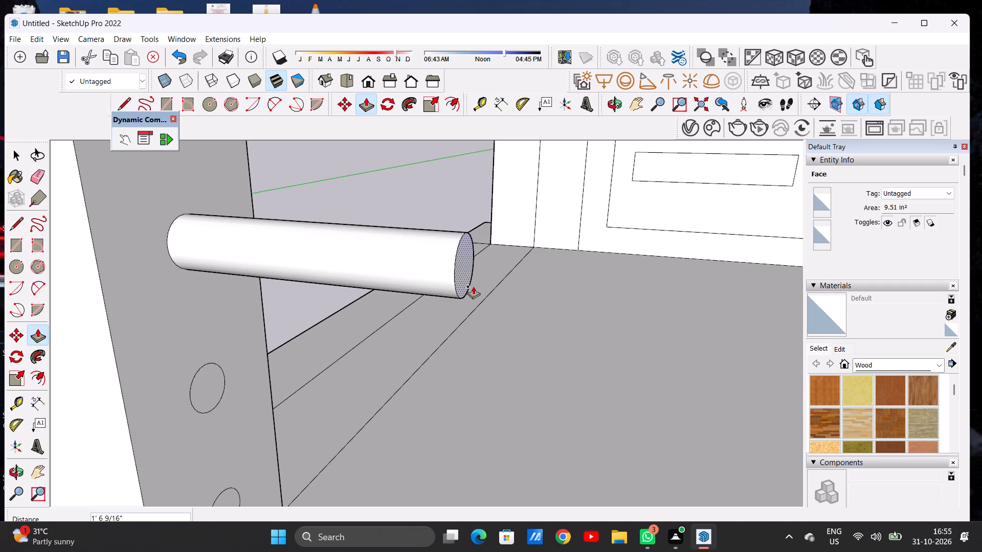
scroll(473, 287, "down", 3)
scroll(472, 291, "up", 1)
scroll(472, 291, "down", 18)
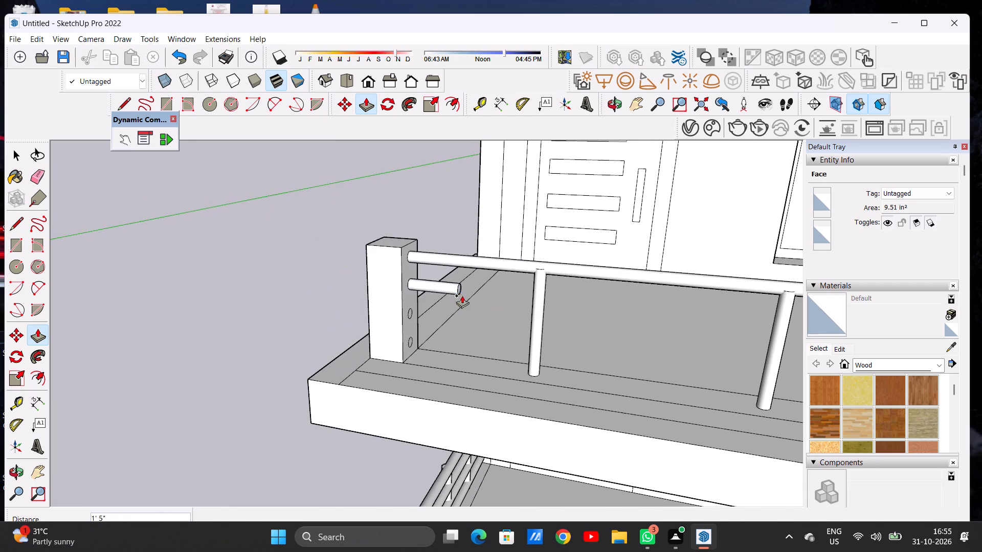
scroll(568, 305, "down", 12)
scroll(671, 313, "down", 7)
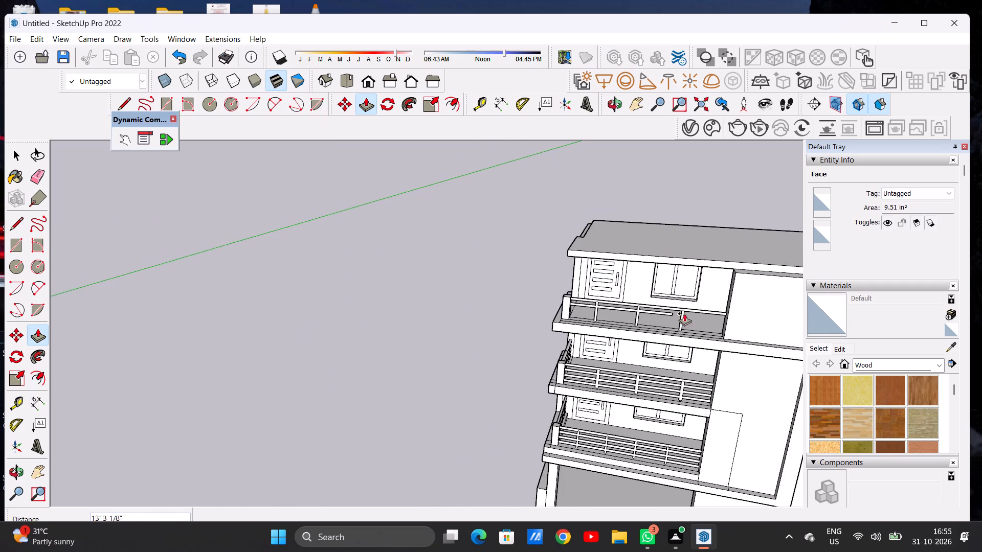
scroll(726, 316, "up", 2)
scroll(726, 316, "down", 1)
scroll(726, 316, "up", 9)
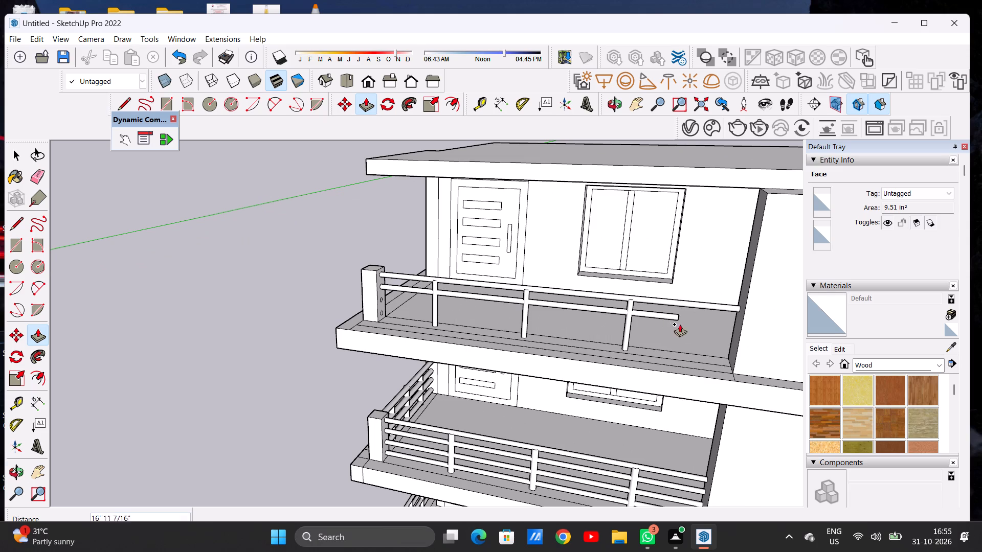
middle_click_drag(694, 329, 746, 323)
scroll(740, 289, "up", 17)
left_click(754, 273)
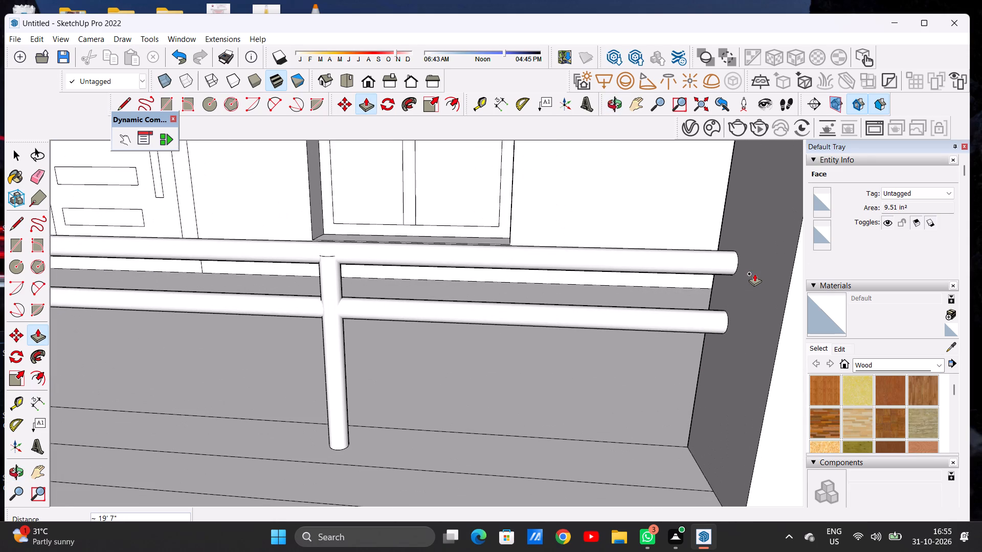
Extrude the third circle from the top of the corner post's face about 19' 7" to the side wall as a horizontal rail.
scroll(729, 290, "down", 8)
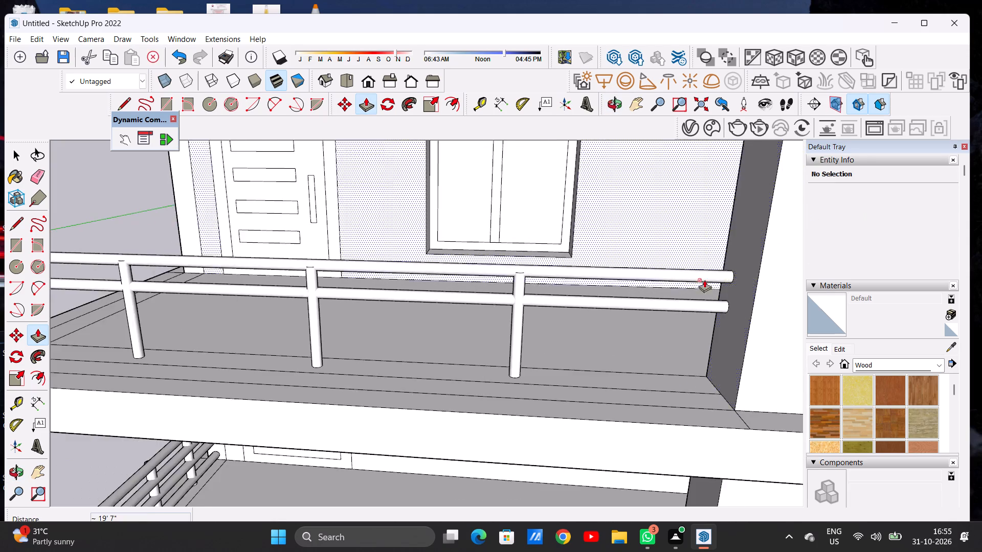
scroll(704, 280, "down", 12)
middle_click_drag(508, 309, 429, 306)
scroll(431, 289, "up", 1)
scroll(431, 289, "down", 1)
scroll(431, 289, "up", 7)
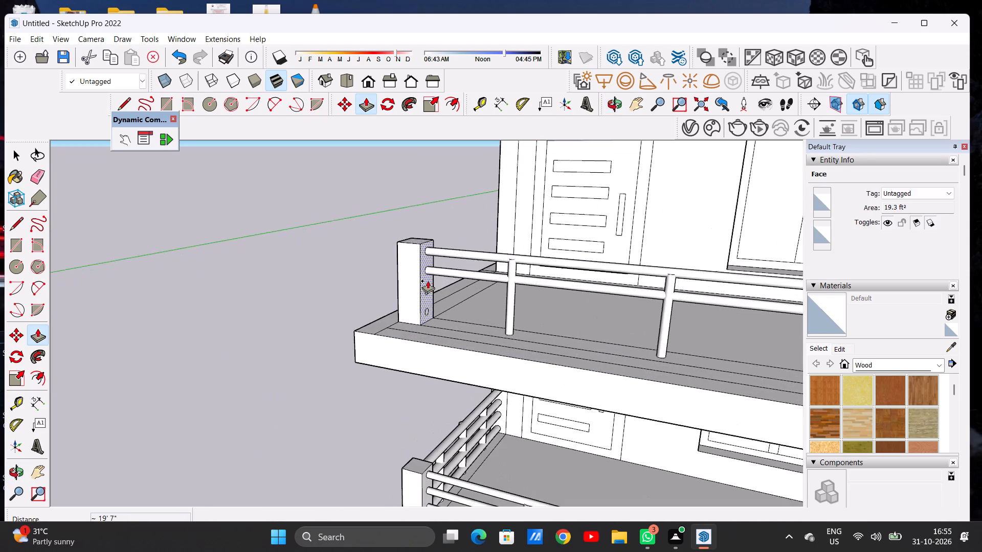
scroll(428, 281, "up", 1)
scroll(428, 281, "down", 1)
scroll(428, 288, "up", 20)
left_click(404, 292)
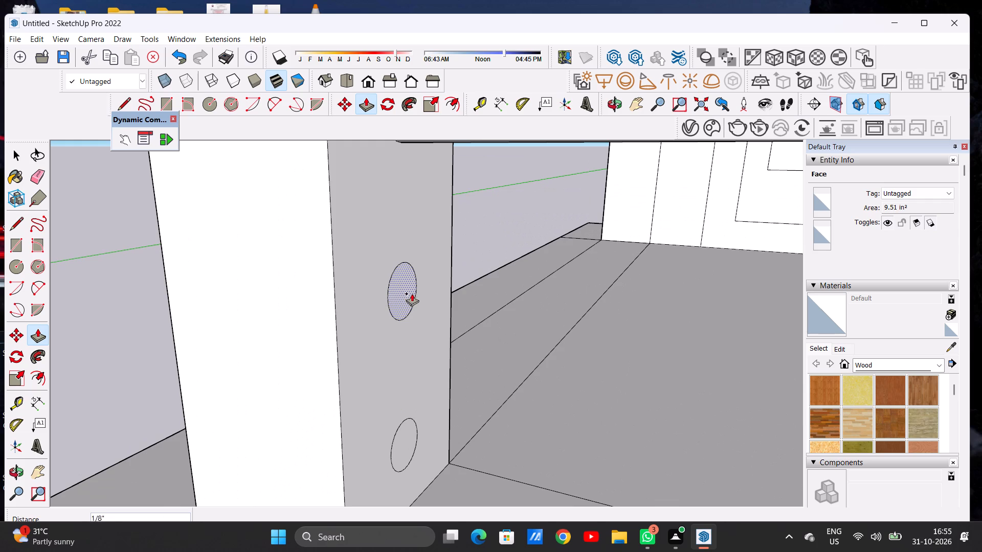
scroll(636, 312, "down", 4)
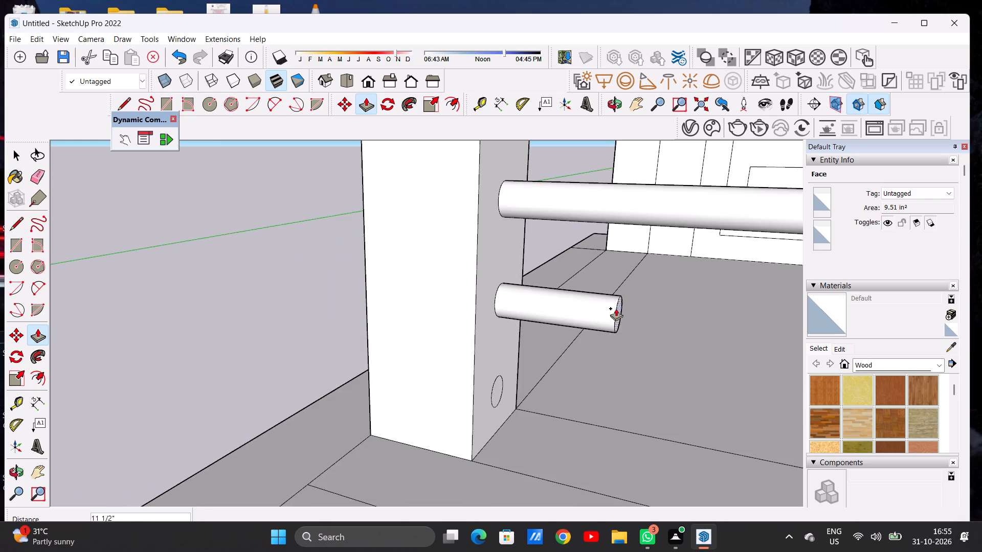
scroll(616, 308, "down", 20)
scroll(616, 308, "down", 6)
scroll(667, 316, "down", 2)
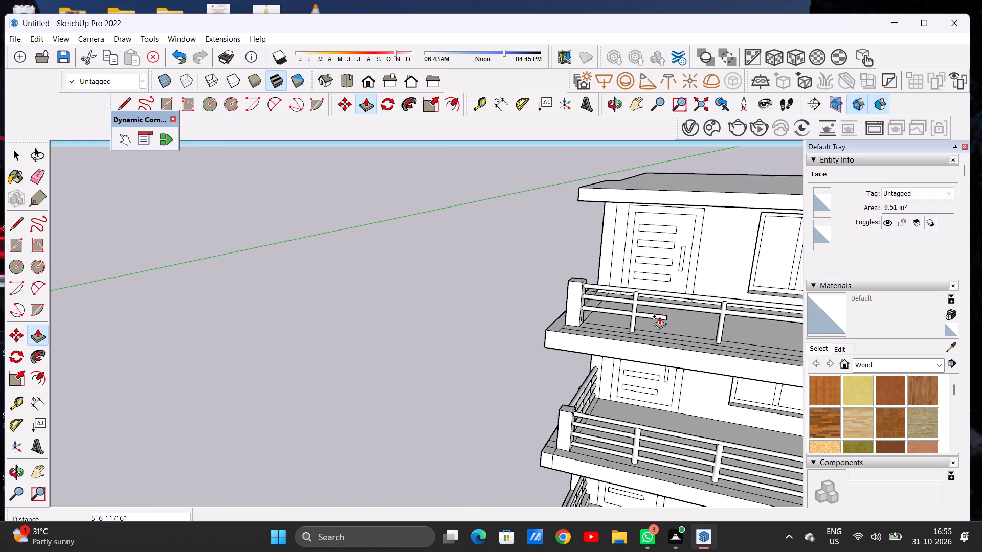
scroll(659, 316, "down", 10)
scroll(721, 312, "up", 2)
scroll(721, 312, "down", 1)
scroll(721, 312, "up", 9)
middle_click_drag(705, 325, 738, 327)
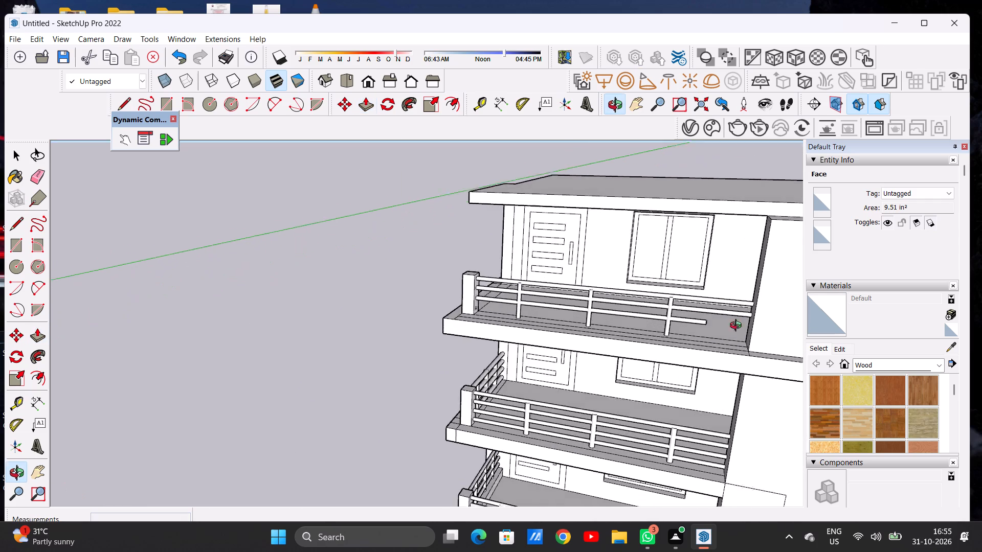
middle_click_drag(738, 327, 772, 325)
scroll(744, 306, "up", 20)
left_click(740, 287)
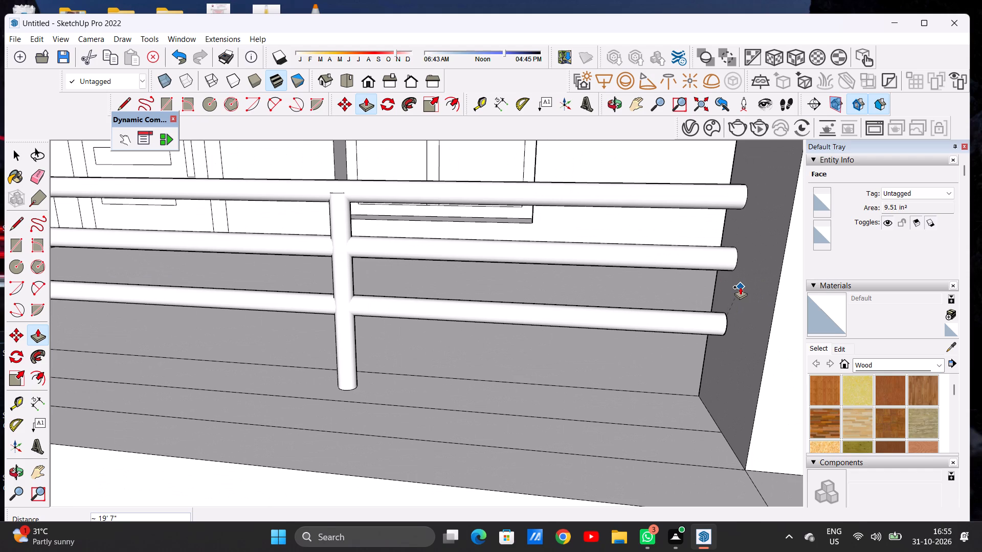
Extrude the lowest circle on the corner post's face about 19' 7" to the side wall as the bottom horizontal rail.
scroll(740, 286, "down", 18)
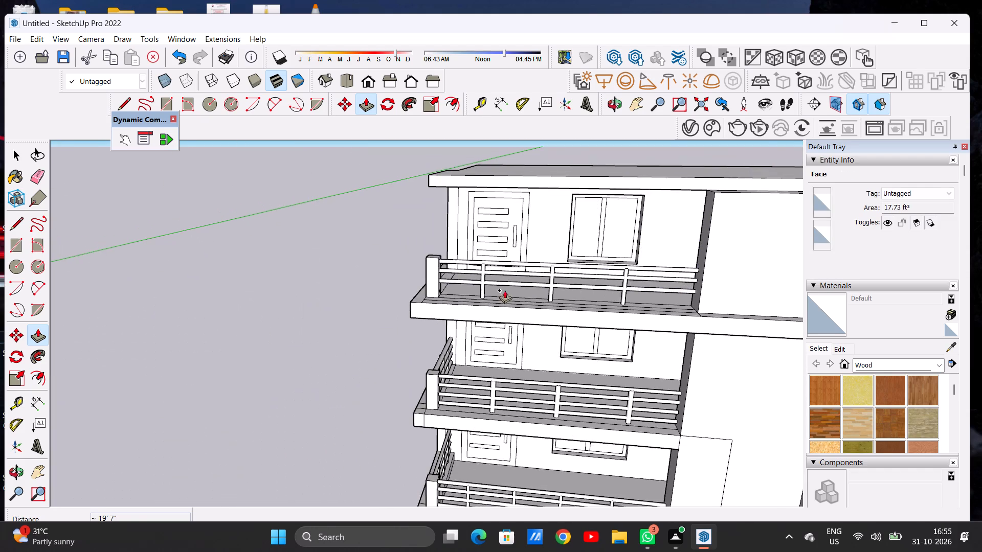
scroll(421, 285, "up", 6)
scroll(501, 311, "up", 5)
middle_click_drag(492, 308, 413, 318)
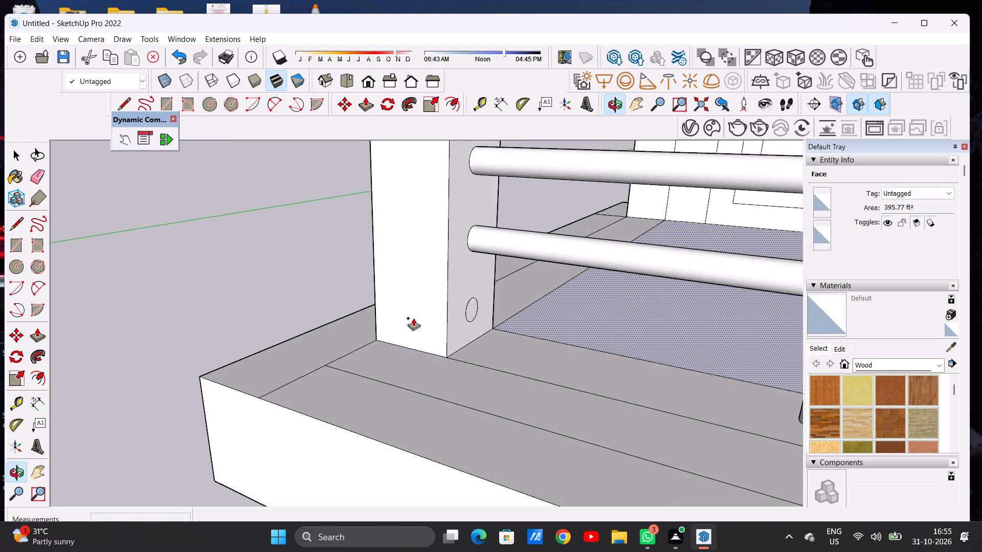
middle_click_drag(413, 318, 404, 318)
left_click(477, 308)
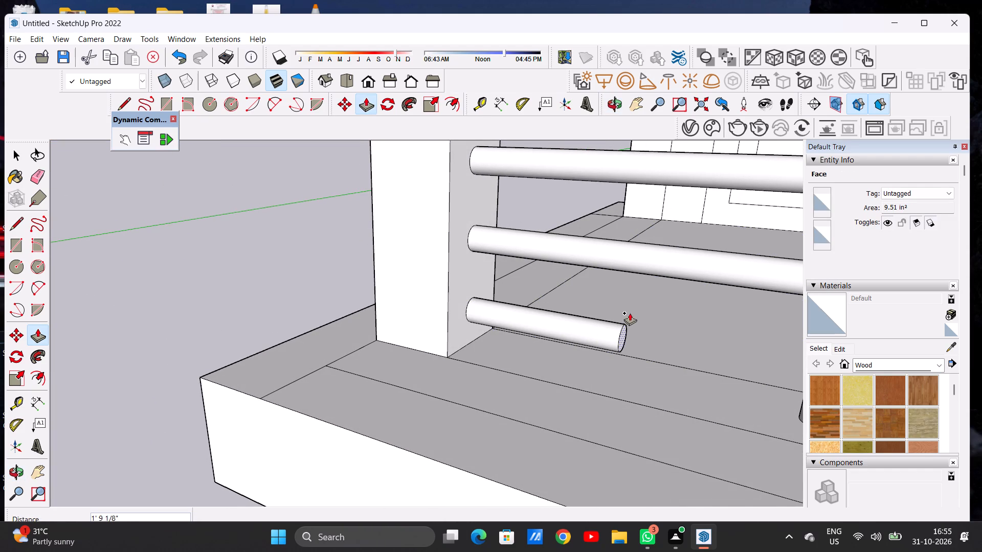
scroll(629, 310, "down", 20)
scroll(629, 310, "down", 6)
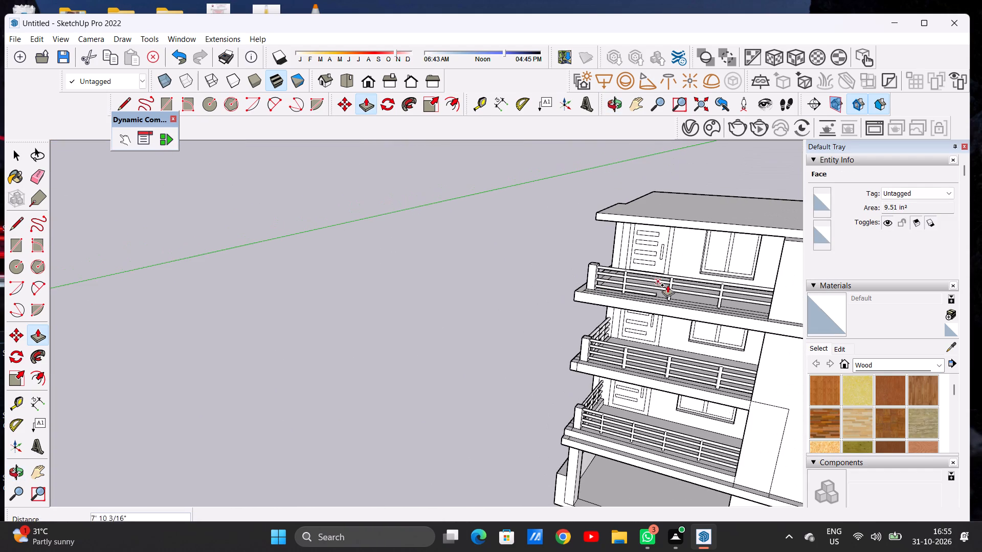
middle_click_drag(730, 302, 777, 292)
scroll(749, 287, "up", 6)
middle_click_drag(687, 276, 741, 275)
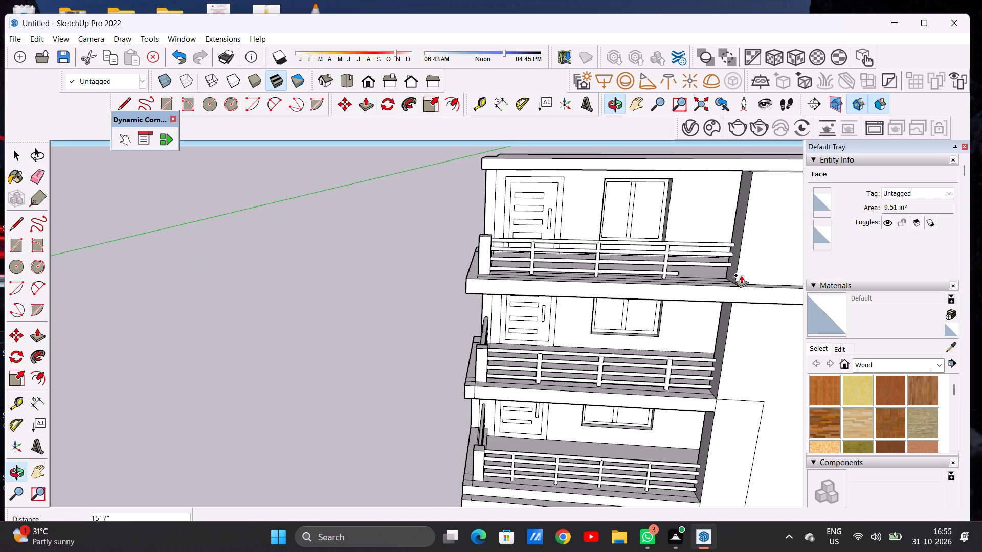
scroll(735, 272, "up", 19)
left_click(731, 242)
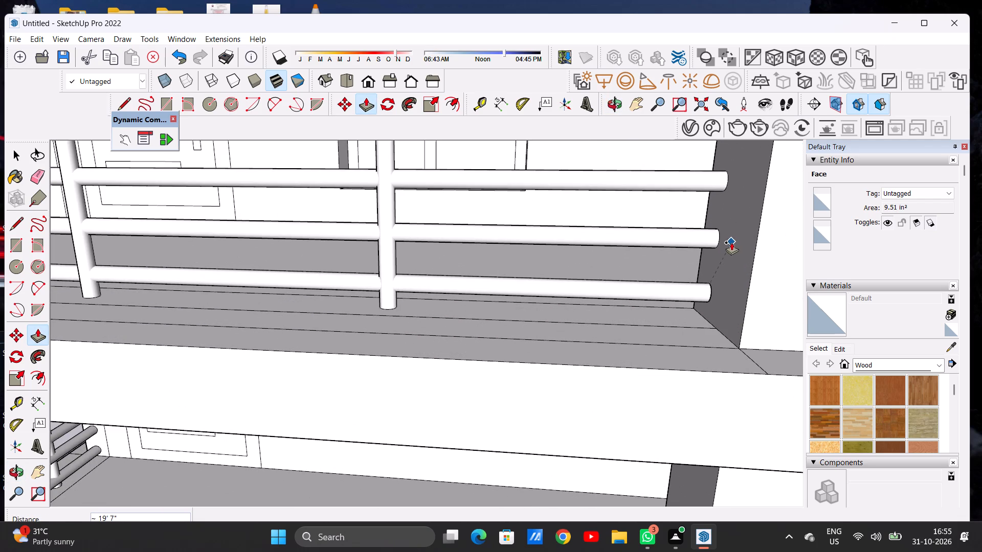
key("space")
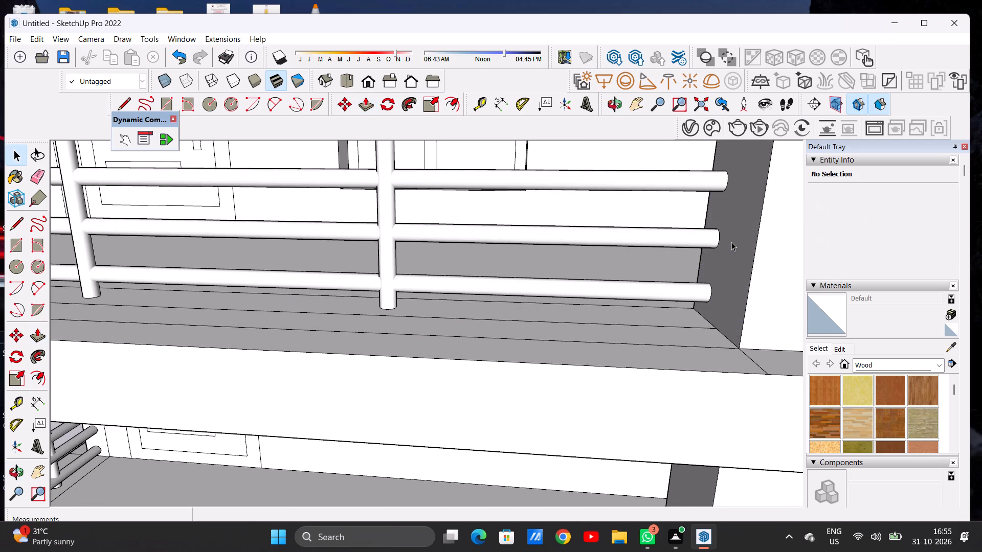
Draw a circle with a 1 1/2" radius on the terrace's side strip, near the door wall, for a baluster.
scroll(591, 275, "down", 14)
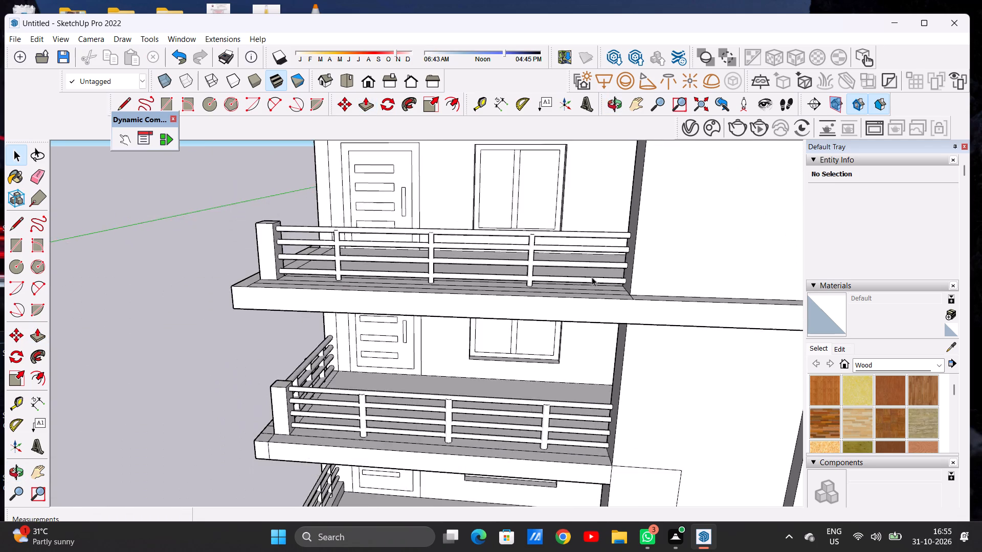
scroll(592, 277, "down", 10)
middle_click_drag(508, 270, 642, 244)
middle_click_drag(479, 262, 529, 266)
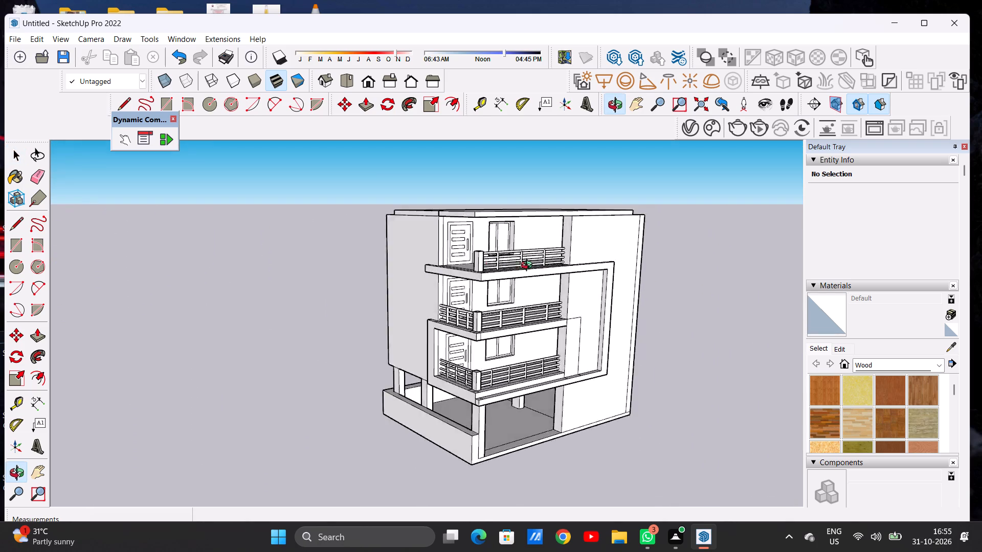
middle_click_drag(529, 266, 667, 265)
scroll(475, 262, "up", 4)
middle_click_drag(458, 251, 519, 333)
scroll(452, 297, "up", 4)
middle_click_drag(463, 289, 471, 330)
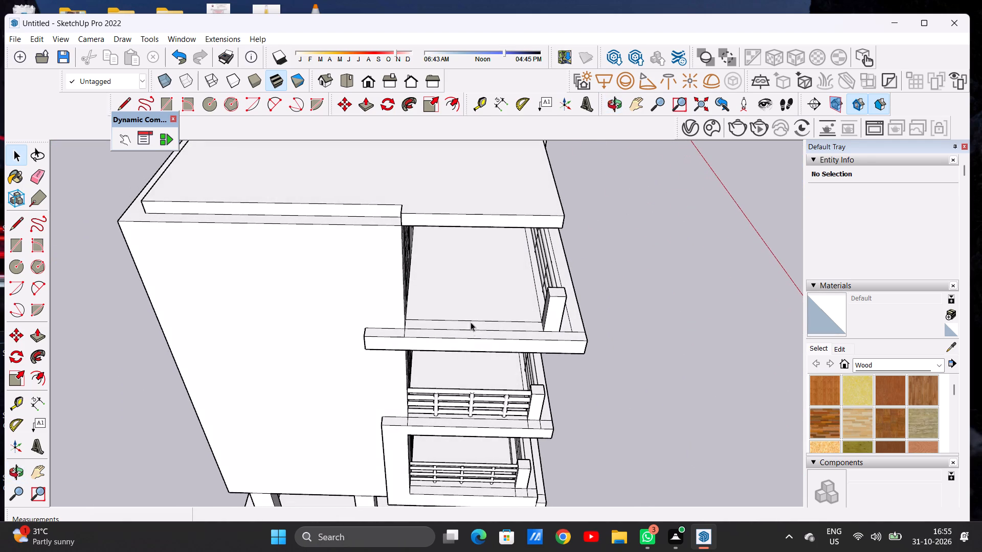
scroll(464, 326, "up", 8)
key("c")
scroll(396, 316, "up", 3)
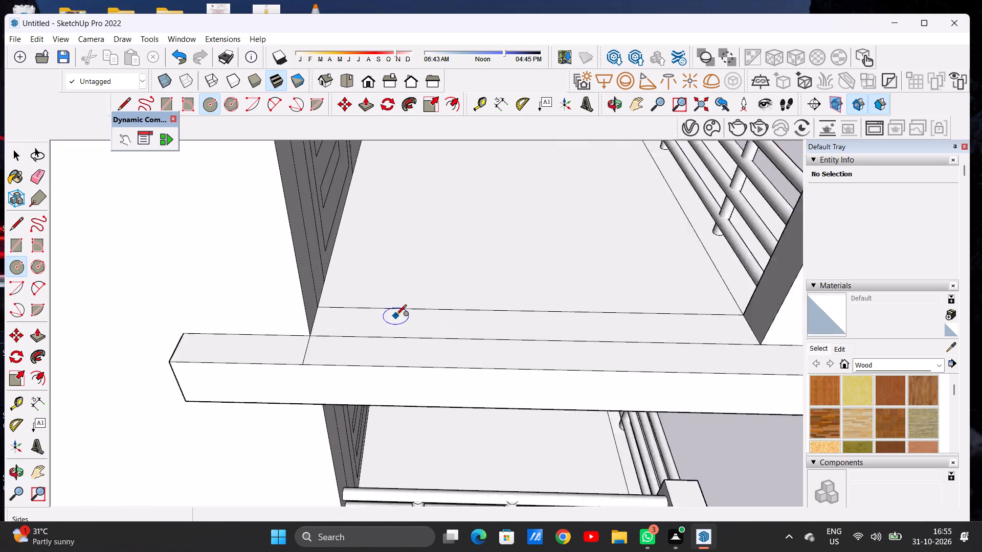
scroll(396, 316, "up", 3)
scroll(419, 325, "down", 4)
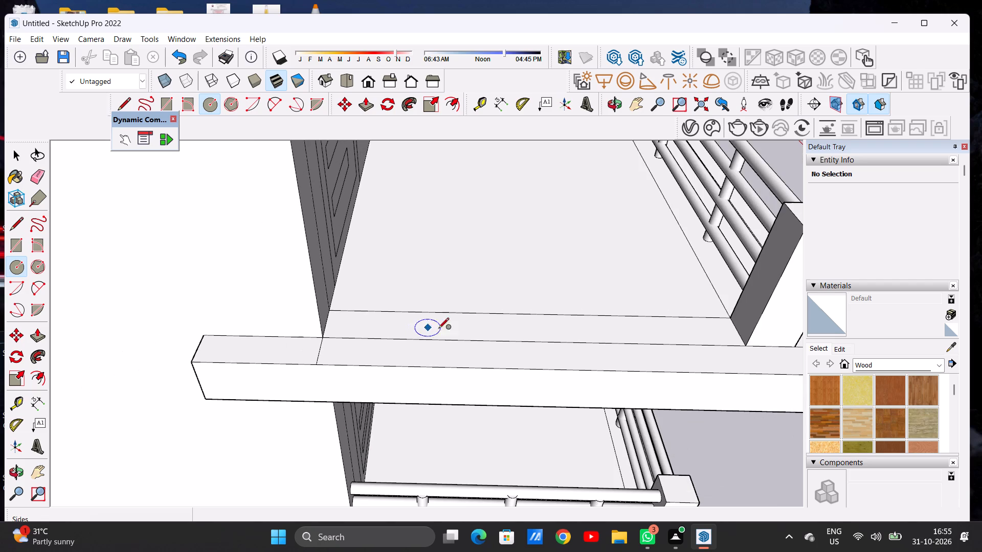
scroll(747, 331, "up", 3)
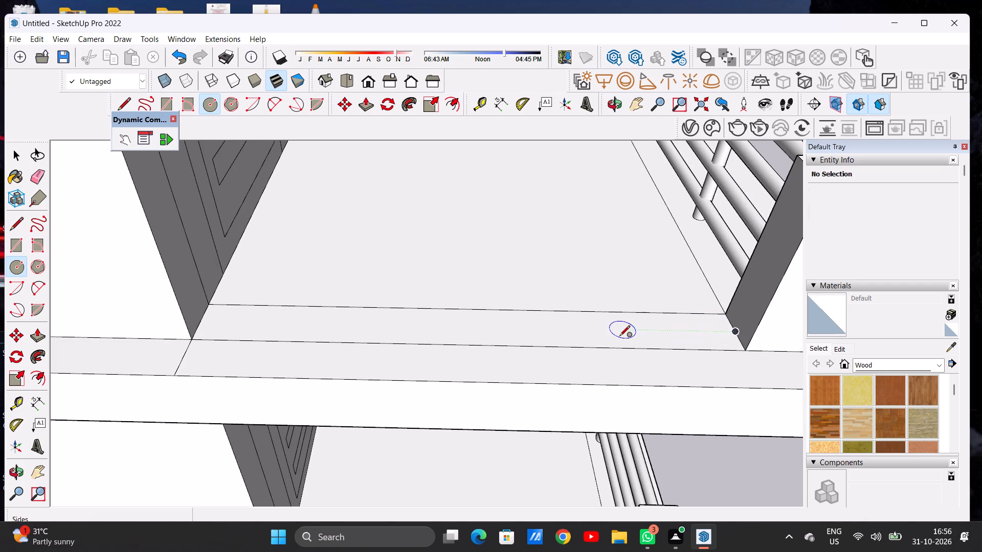
left_click(354, 325)
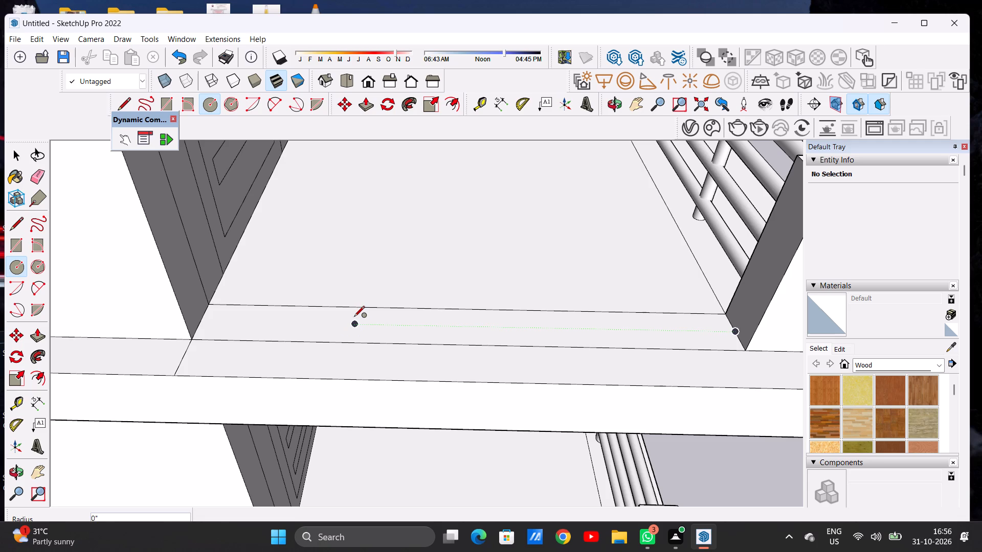
scroll(353, 317, "up", 4)
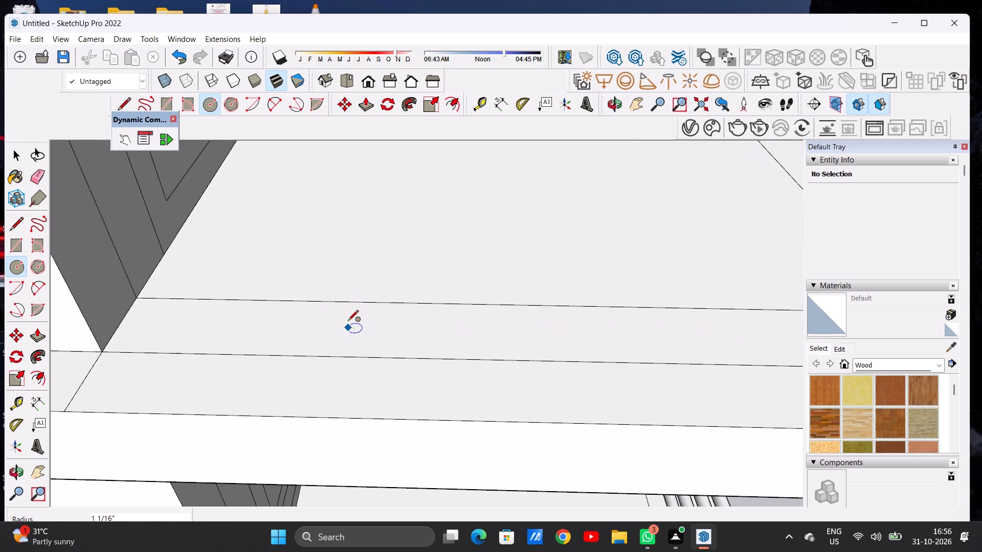
left_click(352, 320)
key("space")
Copy the baluster circle about 4' 9 3/16" along the side strip toward the corner post.
scroll(417, 354, "down", 13)
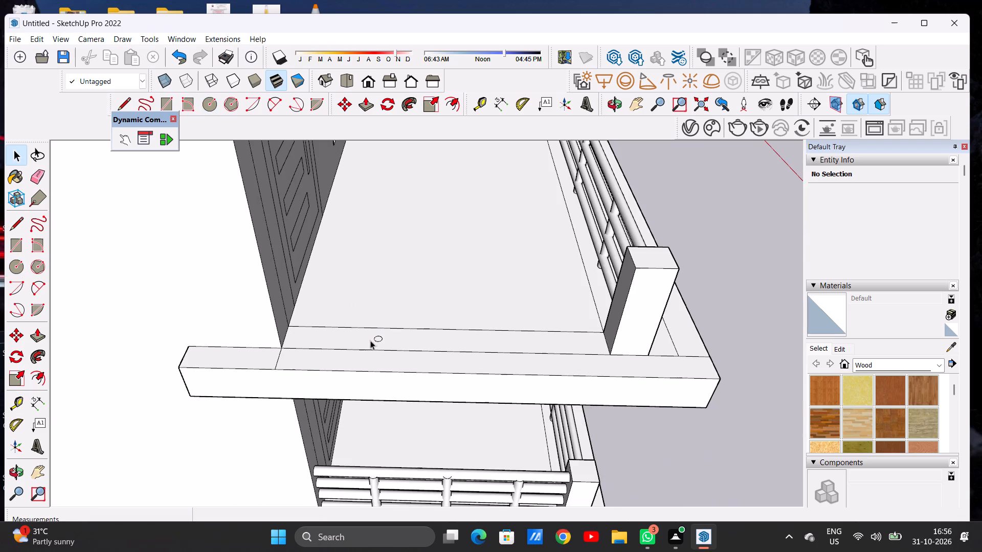
scroll(384, 342, "up", 3)
scroll(384, 342, "down", 1)
scroll(384, 342, "up", 1)
scroll(384, 342, "down", 1)
scroll(384, 342, "up", 3)
scroll(380, 339, "down", 1)
scroll(380, 339, "up", 3)
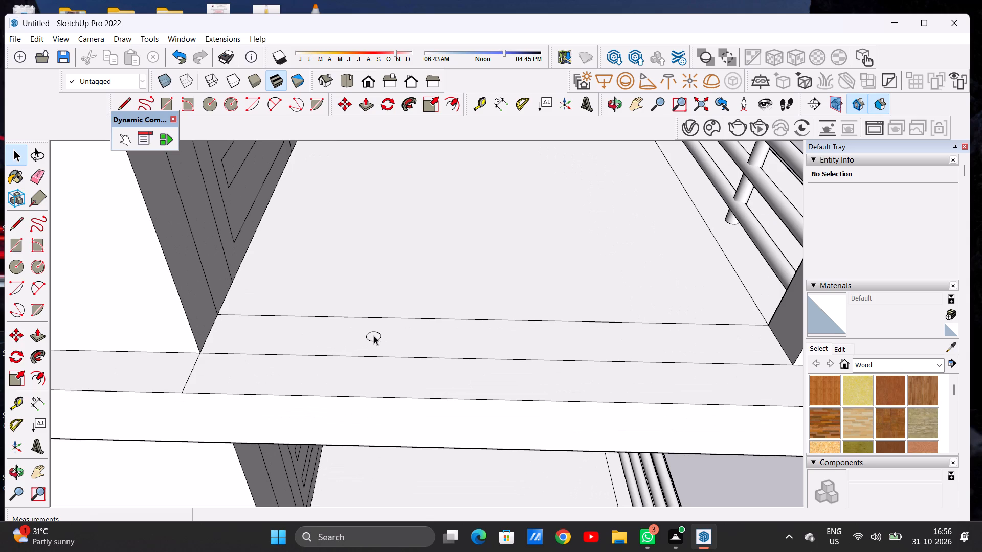
double_click(374, 336)
scroll(373, 335, "up", 7)
key("m")
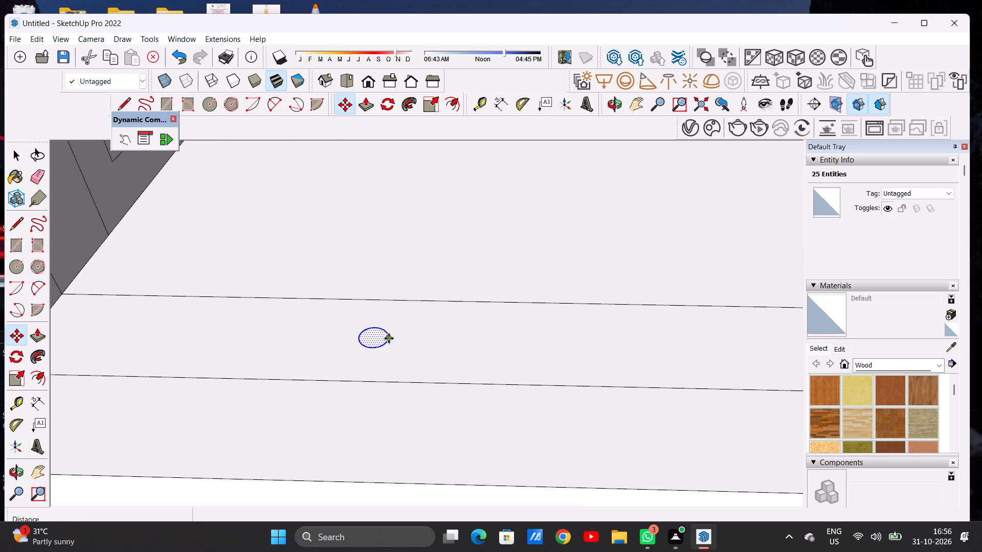
left_click(389, 338)
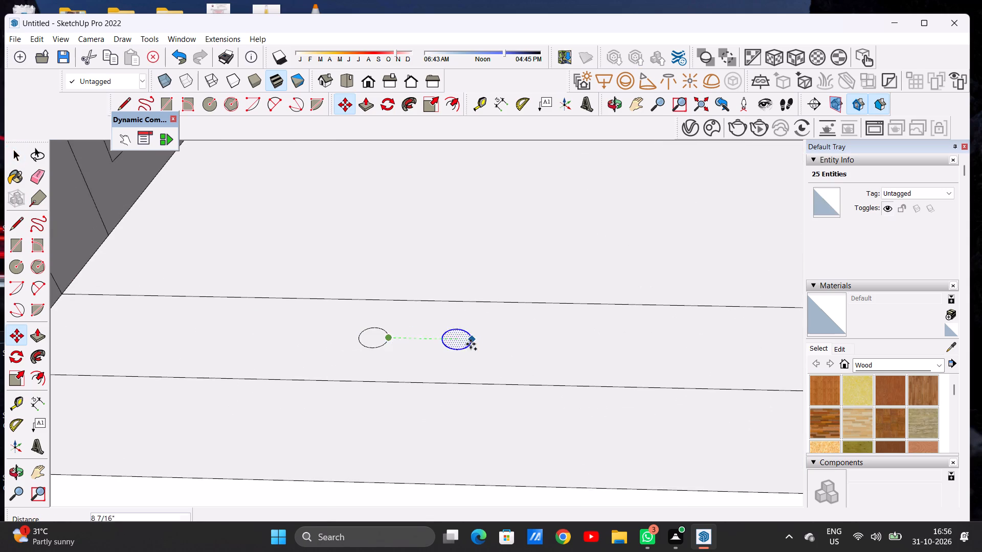
scroll(471, 344, "down", 17)
scroll(604, 344, "down", 1)
scroll(604, 344, "up", 1)
scroll(604, 344, "down", 1)
scroll(604, 344, "up", 4)
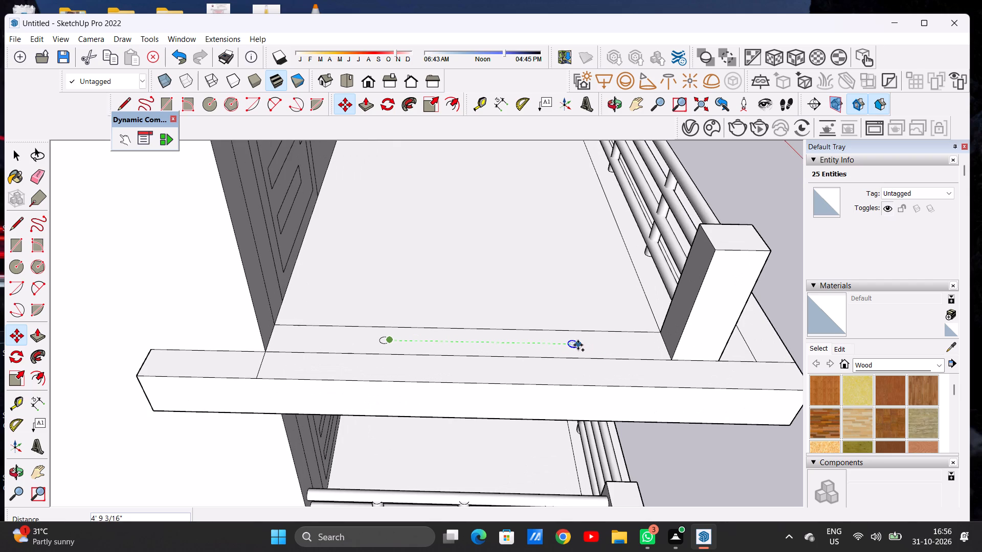
left_click(578, 345)
key("space")
Move the original baluster circle about 10 1/16" along the side strip toward the door wall.
scroll(387, 344, "up", 2)
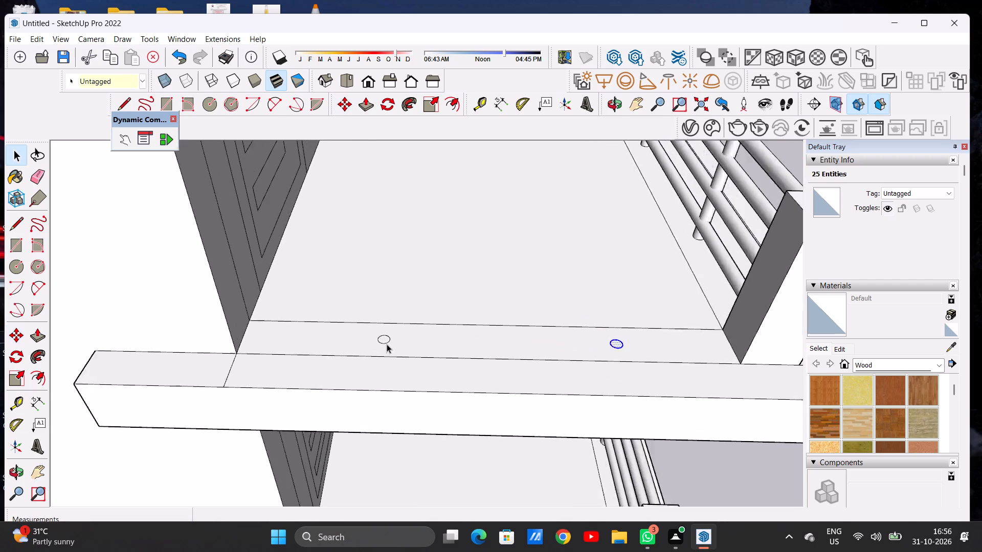
scroll(387, 344, "up", 2)
scroll(387, 344, "down", 2)
scroll(387, 344, "up", 2)
double_click(385, 338)
key("m")
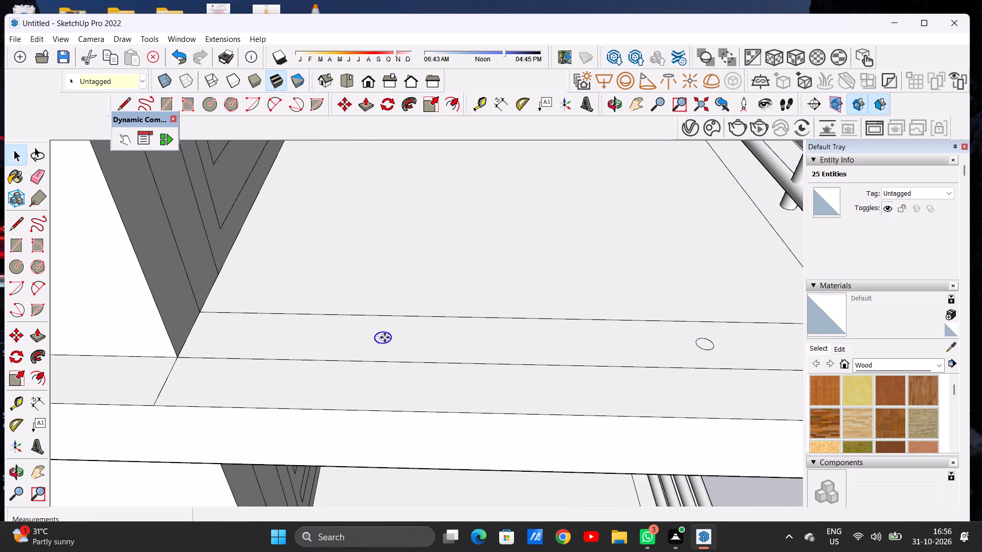
left_click(386, 344)
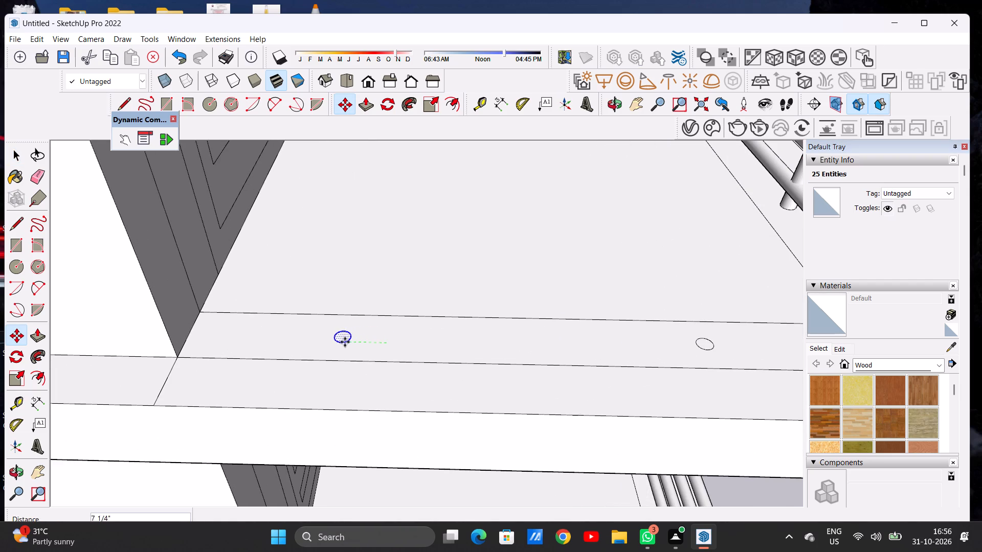
left_click(330, 344)
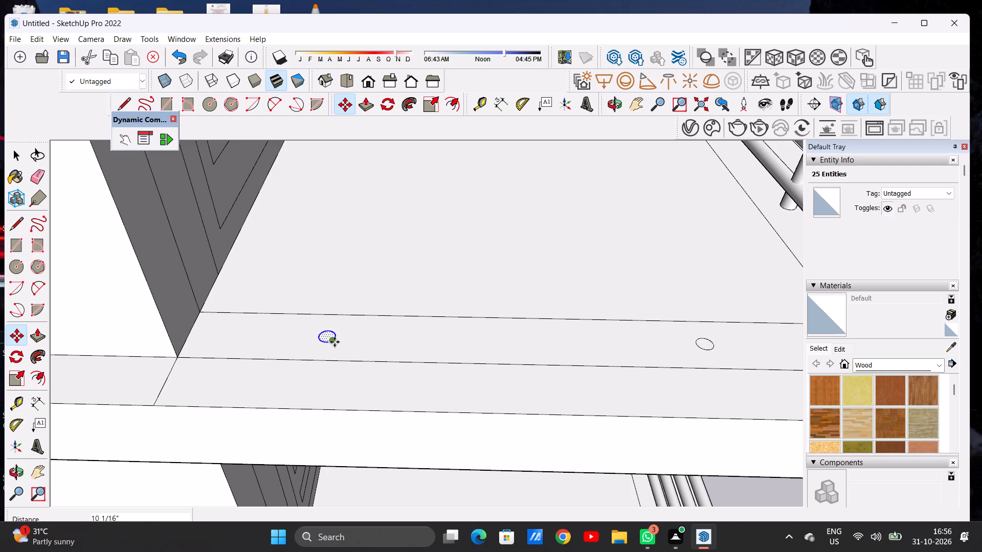
Copy the circle nearest the door wall about 2' 9 13/16" along the side strip, between the two existing circles.
left_click(334, 341)
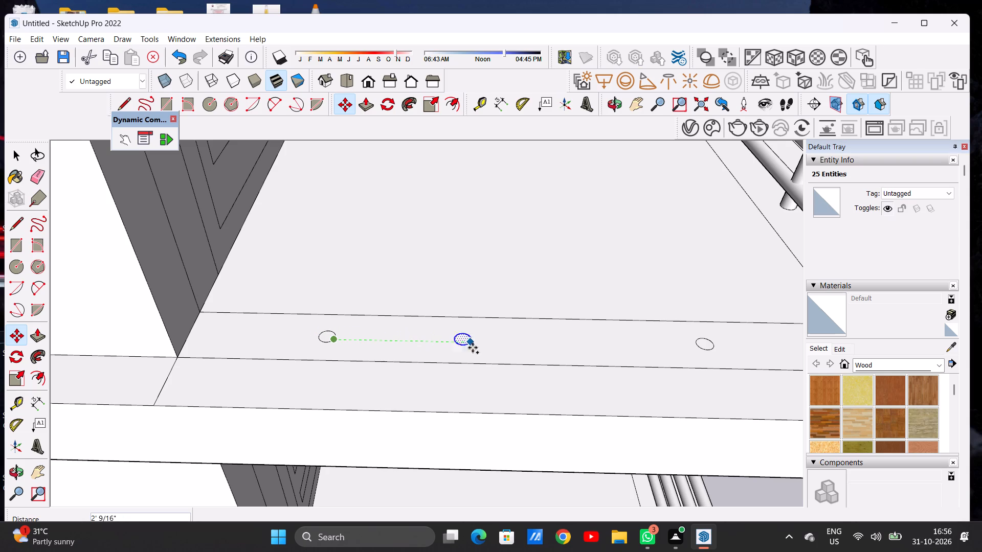
left_click(523, 350)
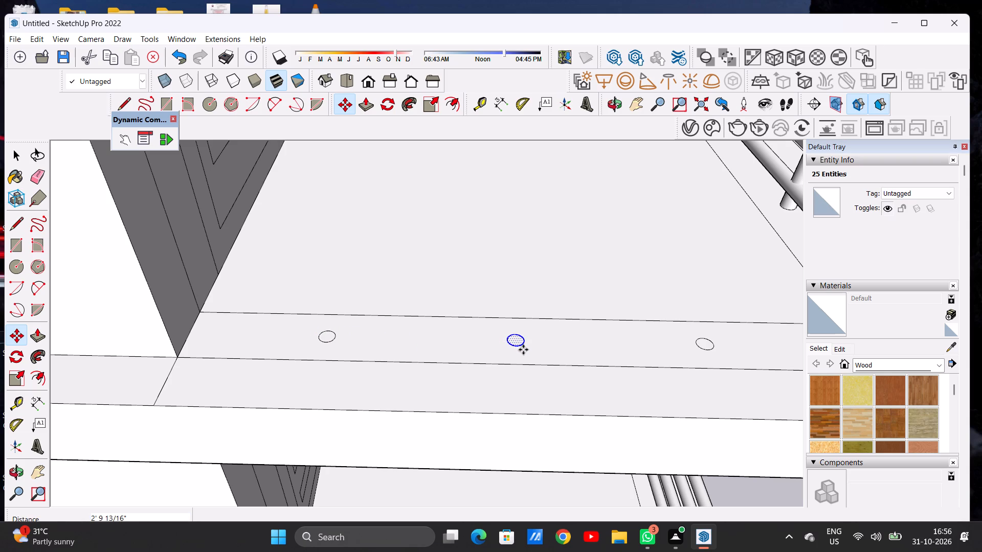
key("space")
scroll(495, 347, "down", 20)
left_click(753, 314)
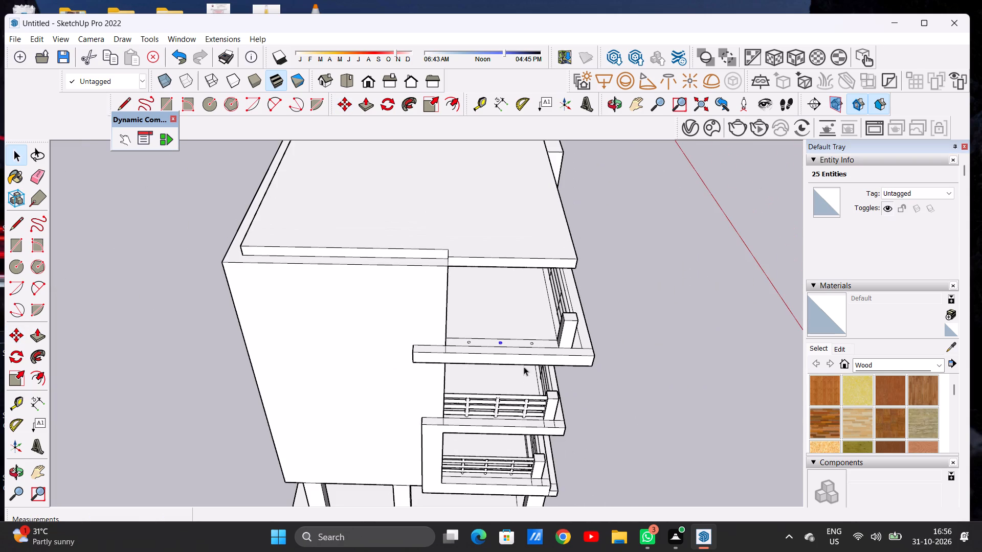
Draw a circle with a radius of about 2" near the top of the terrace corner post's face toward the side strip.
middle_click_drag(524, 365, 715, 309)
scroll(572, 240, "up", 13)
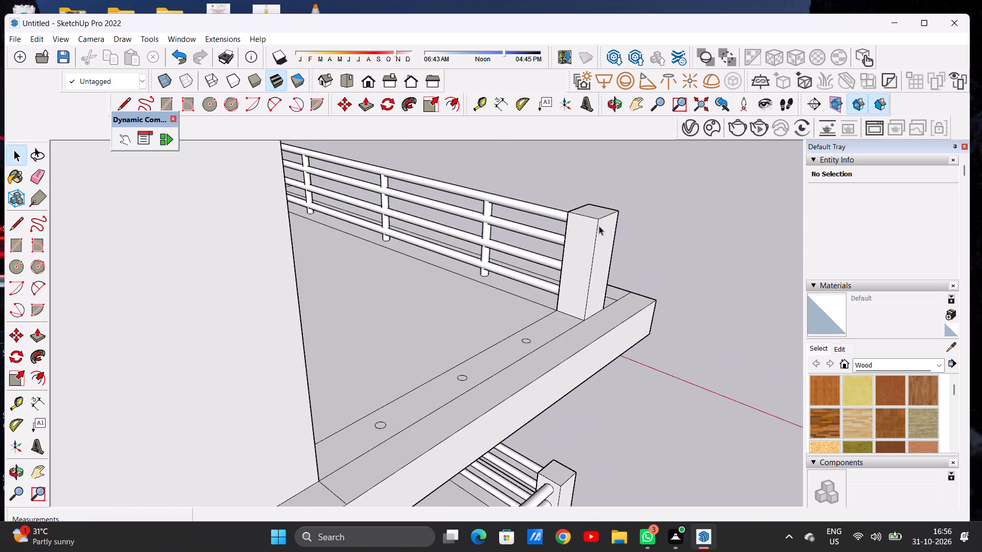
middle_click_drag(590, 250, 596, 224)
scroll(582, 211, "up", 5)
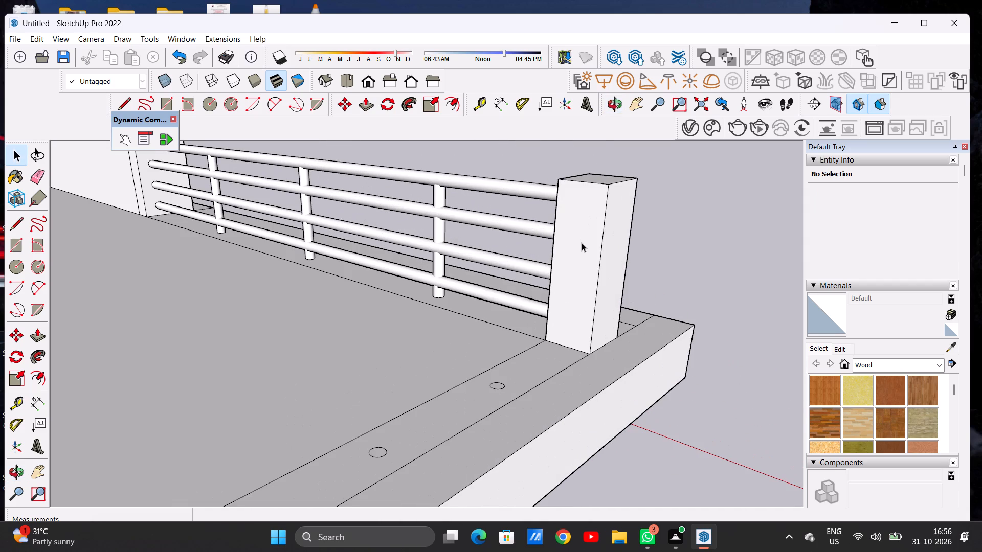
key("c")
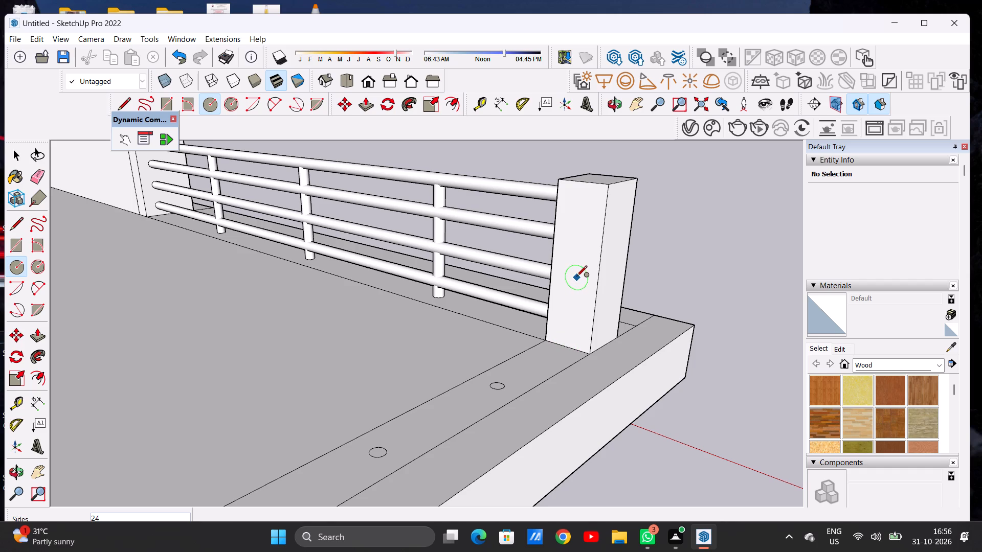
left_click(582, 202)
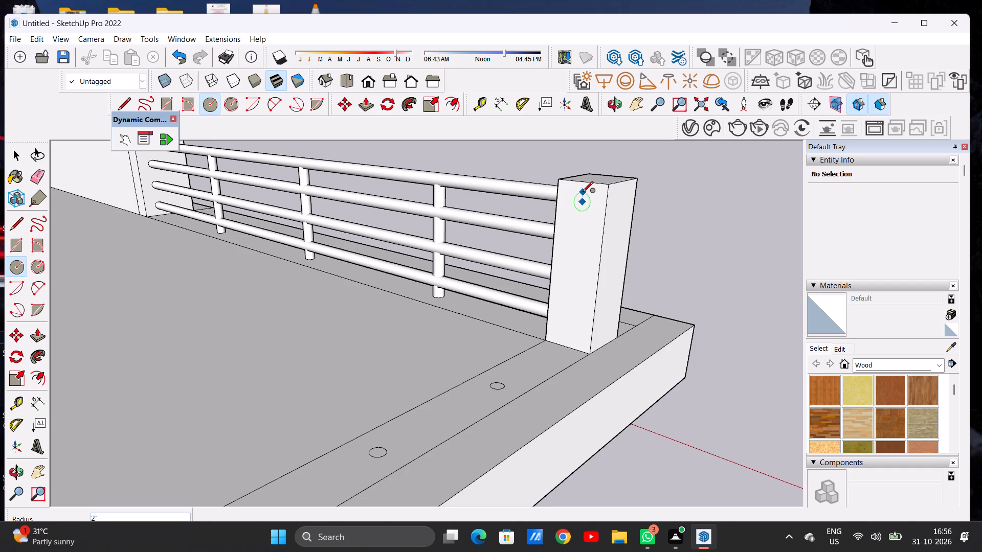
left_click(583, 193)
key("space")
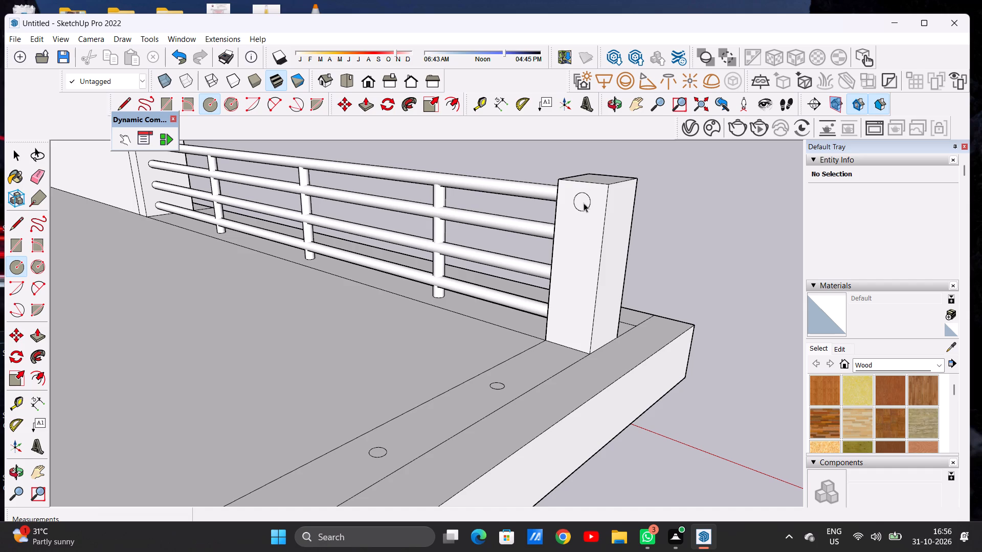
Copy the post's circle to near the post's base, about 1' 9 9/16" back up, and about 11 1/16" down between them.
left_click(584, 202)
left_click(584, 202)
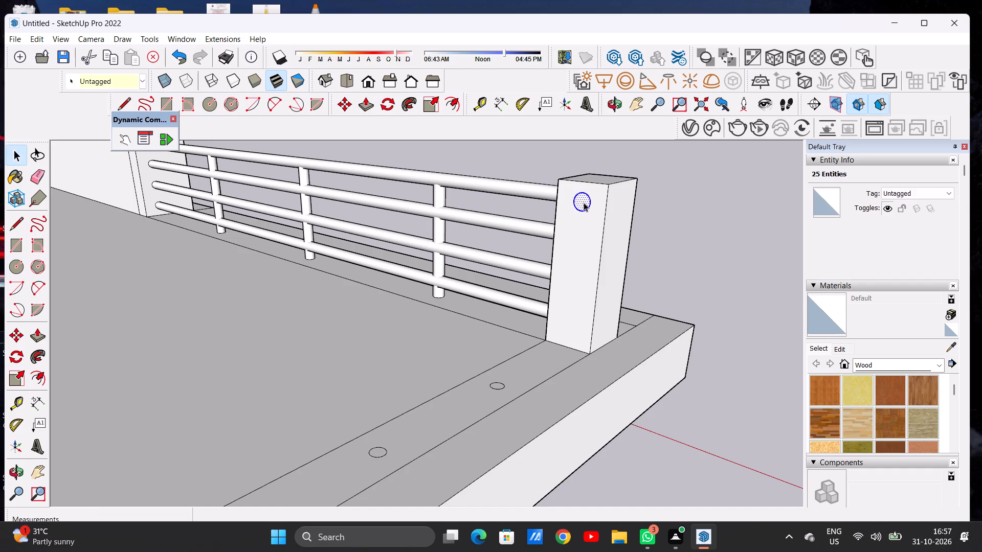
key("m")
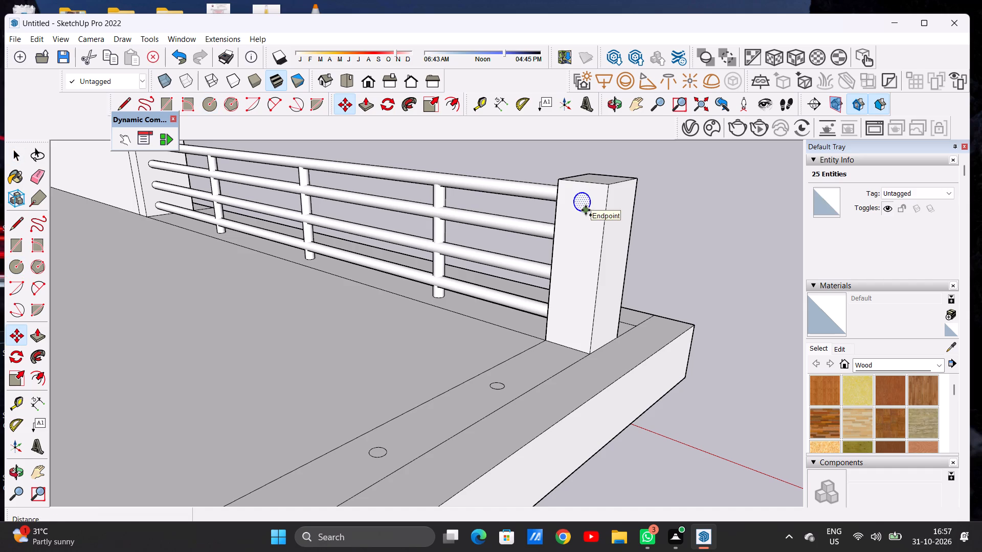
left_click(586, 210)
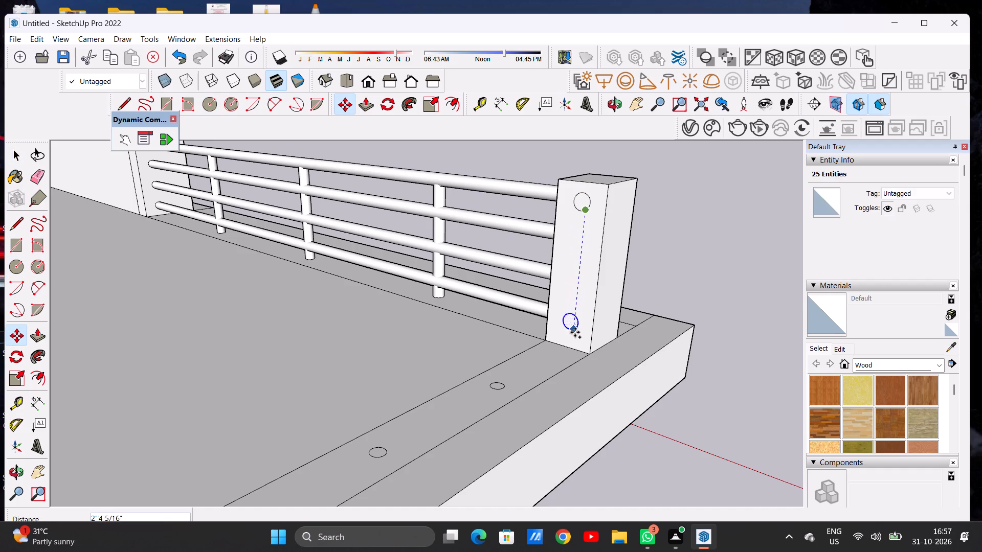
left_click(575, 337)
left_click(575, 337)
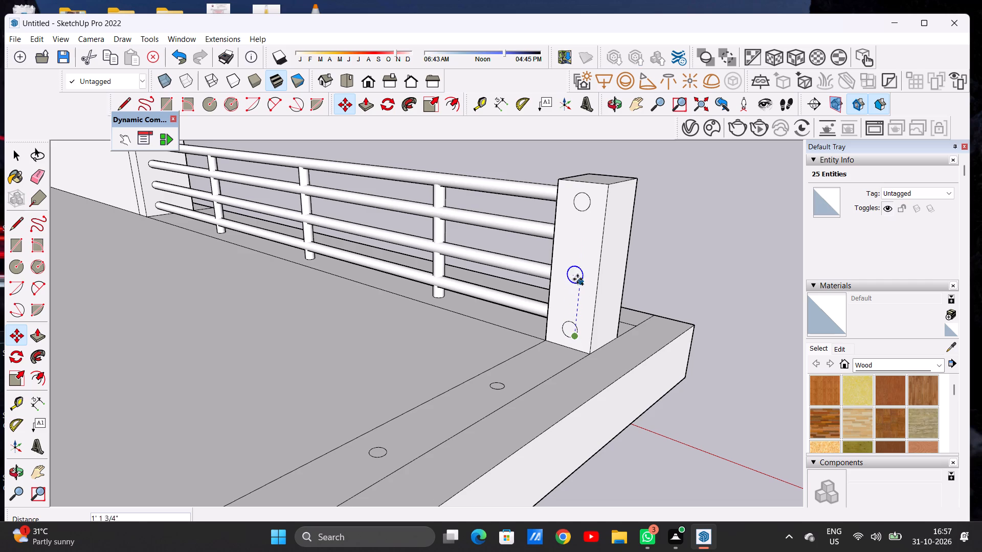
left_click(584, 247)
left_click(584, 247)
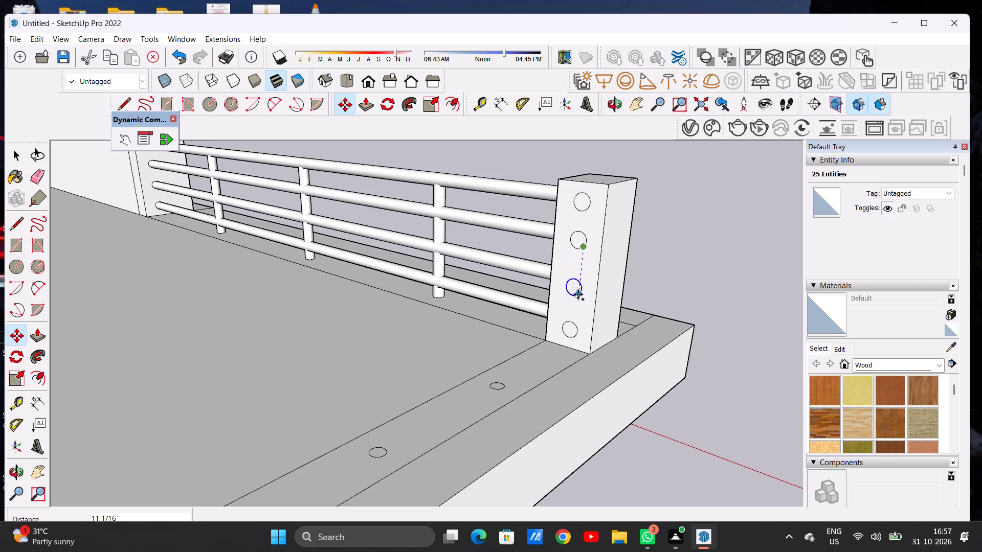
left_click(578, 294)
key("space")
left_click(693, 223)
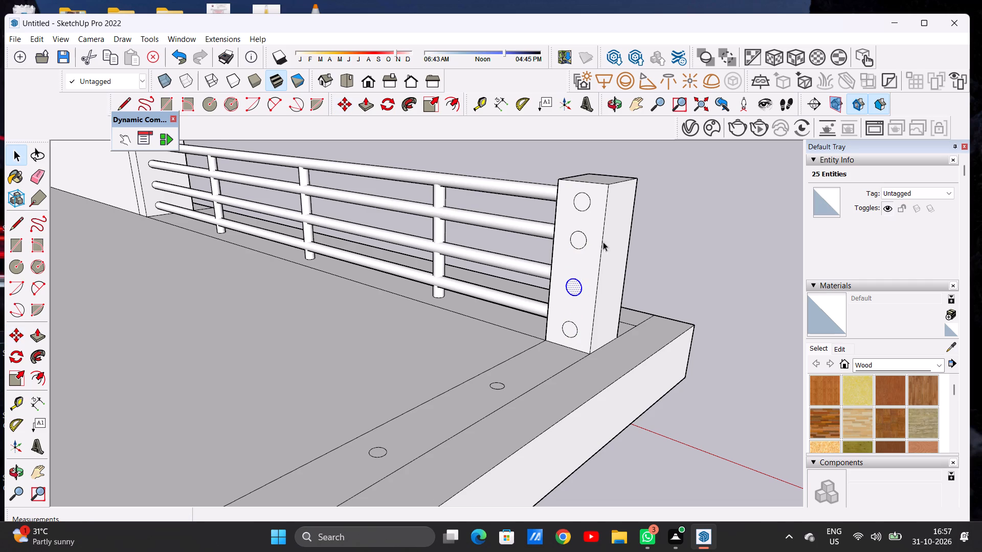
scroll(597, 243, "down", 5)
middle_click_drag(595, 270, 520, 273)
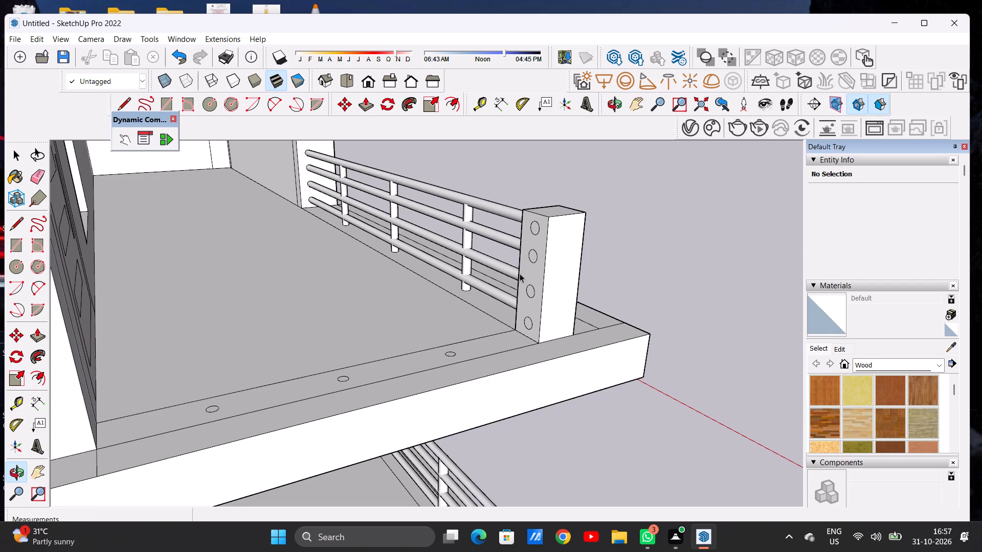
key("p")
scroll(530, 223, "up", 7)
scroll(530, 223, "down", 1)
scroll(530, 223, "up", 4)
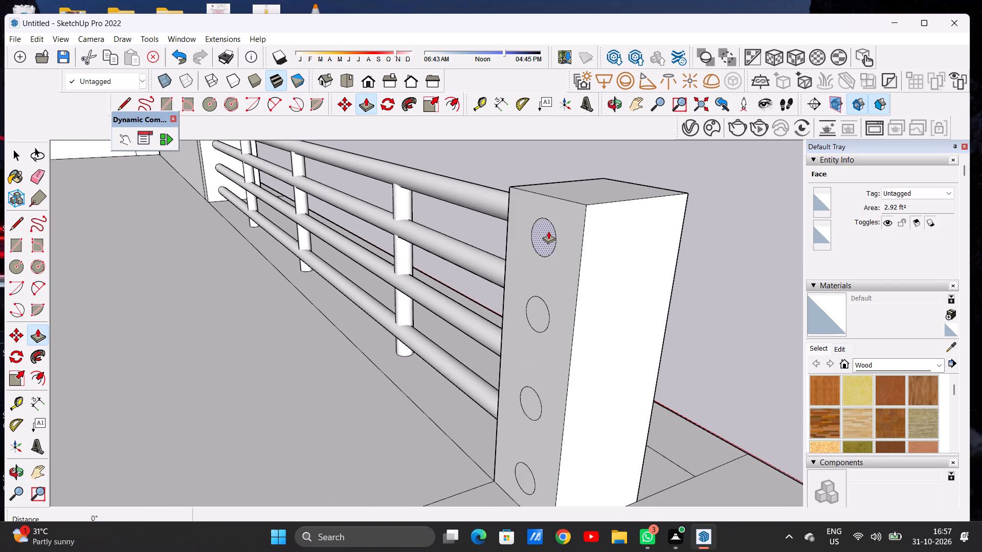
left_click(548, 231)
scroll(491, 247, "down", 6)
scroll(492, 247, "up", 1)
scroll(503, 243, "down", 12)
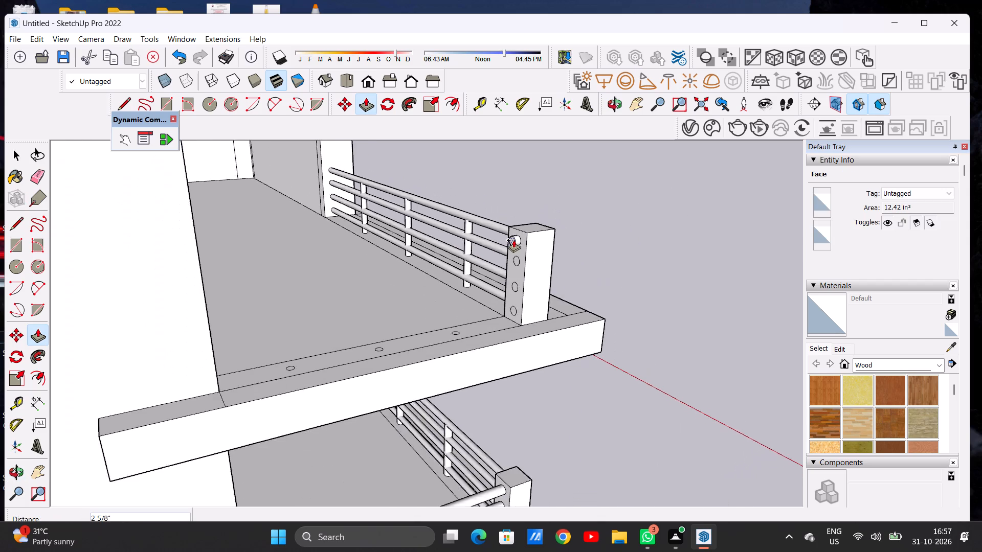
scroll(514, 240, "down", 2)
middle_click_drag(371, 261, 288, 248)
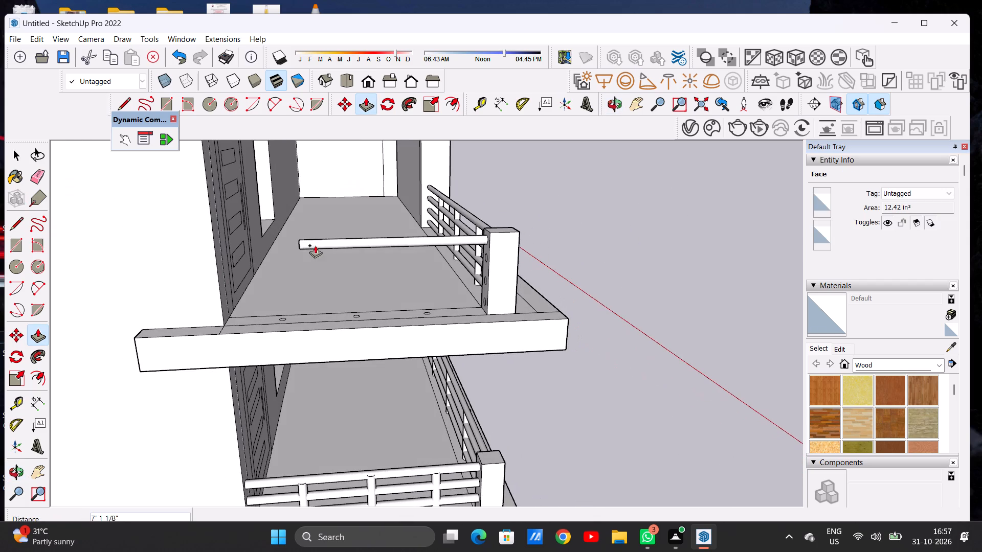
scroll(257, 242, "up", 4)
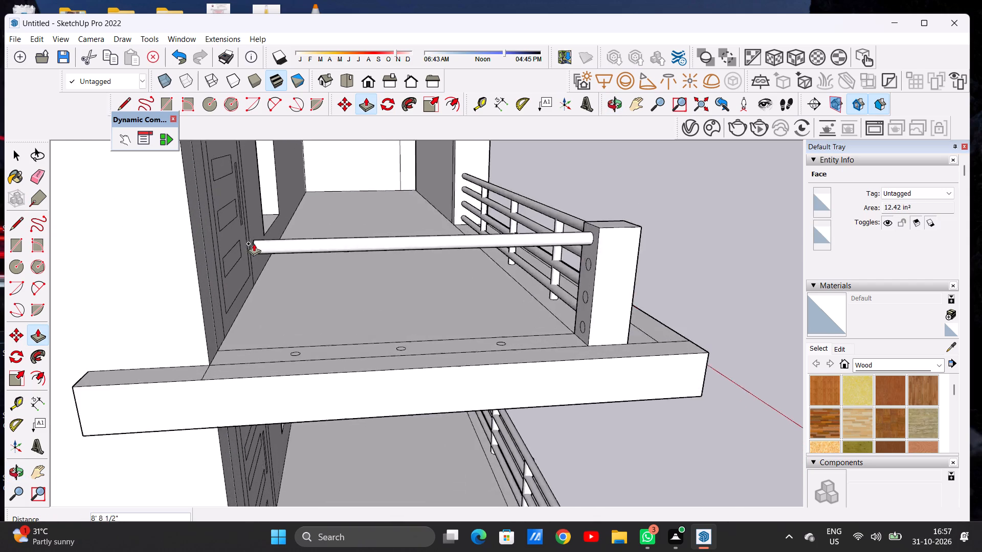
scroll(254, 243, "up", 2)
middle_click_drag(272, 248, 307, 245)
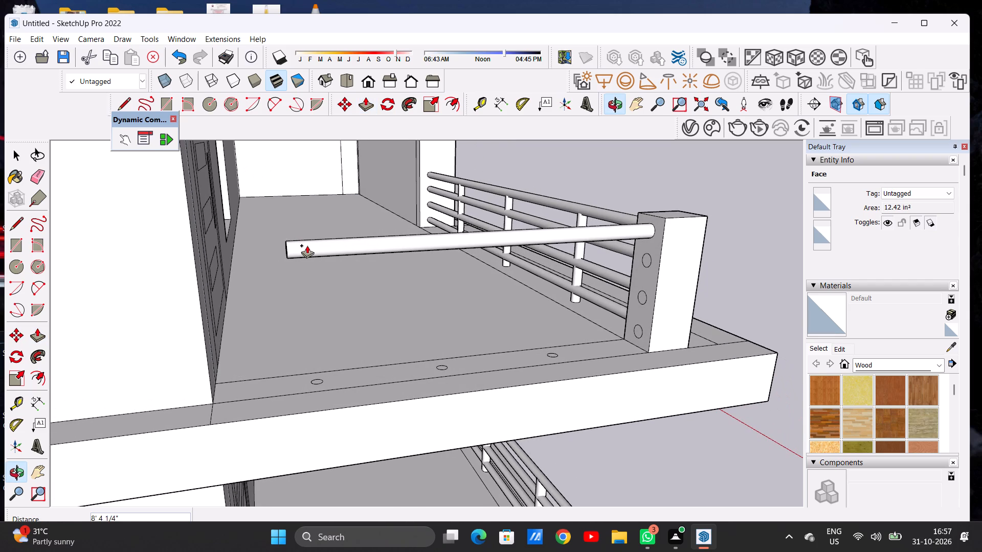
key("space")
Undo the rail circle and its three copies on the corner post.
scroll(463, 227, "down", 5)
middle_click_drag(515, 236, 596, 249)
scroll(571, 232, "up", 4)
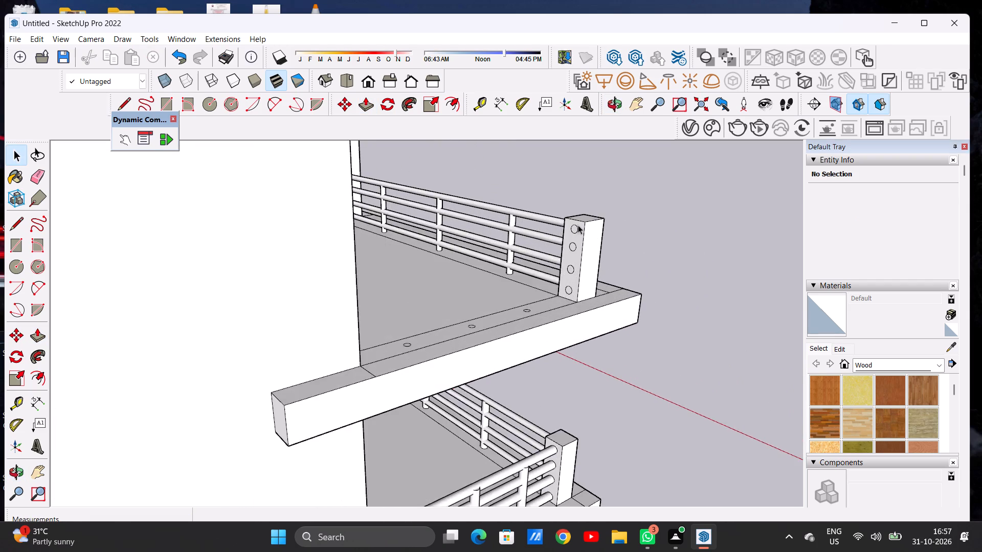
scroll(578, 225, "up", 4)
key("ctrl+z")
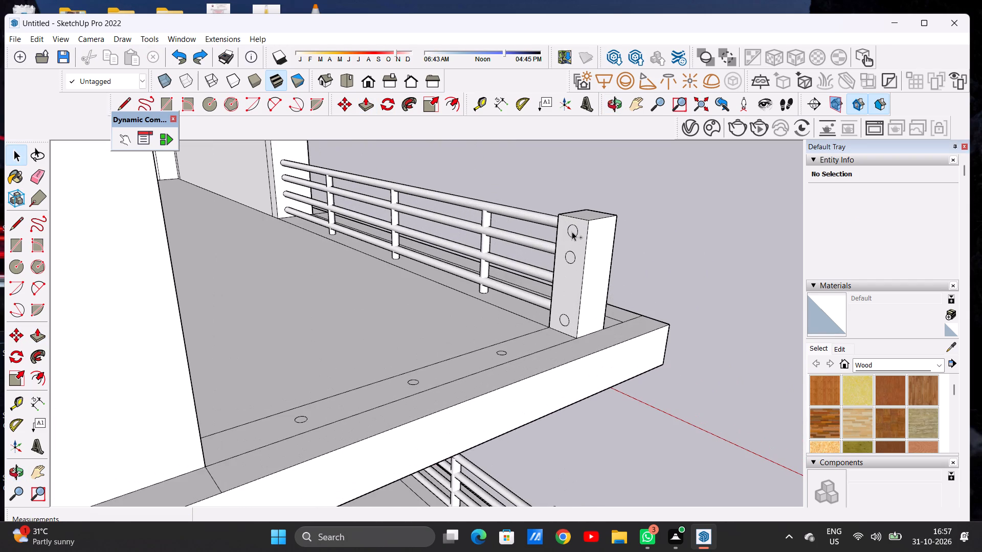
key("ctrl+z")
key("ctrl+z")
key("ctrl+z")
Draw a circle with a radius of about 1 5/8" near the top of the corner post's face toward the side strip.
key("c")
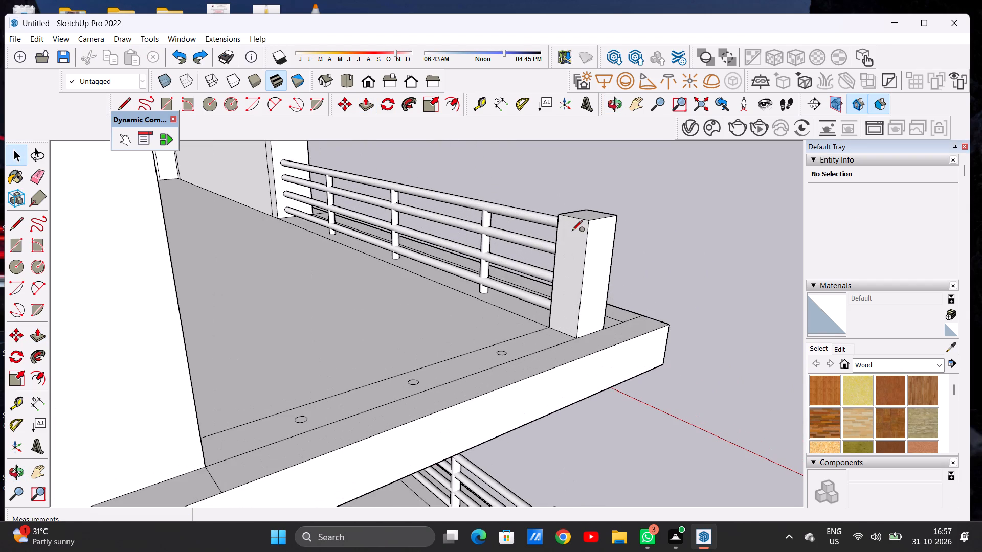
left_click(572, 232)
scroll(572, 229, "up", 5)
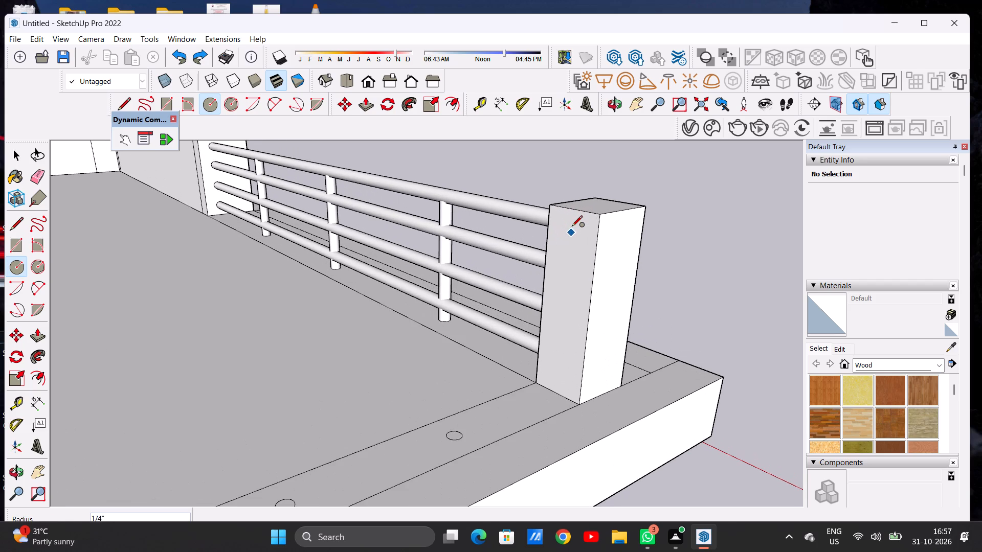
left_click(571, 224)
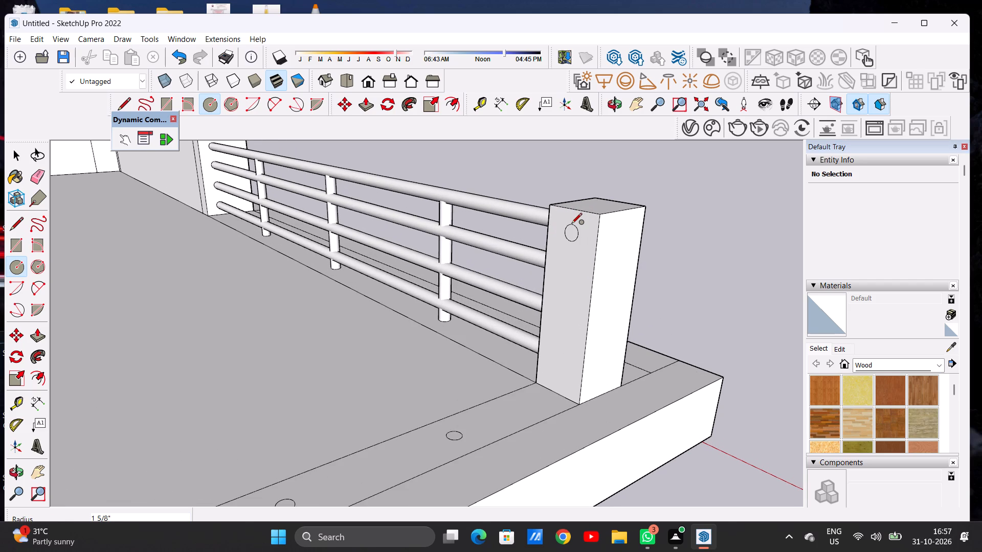
key("space")
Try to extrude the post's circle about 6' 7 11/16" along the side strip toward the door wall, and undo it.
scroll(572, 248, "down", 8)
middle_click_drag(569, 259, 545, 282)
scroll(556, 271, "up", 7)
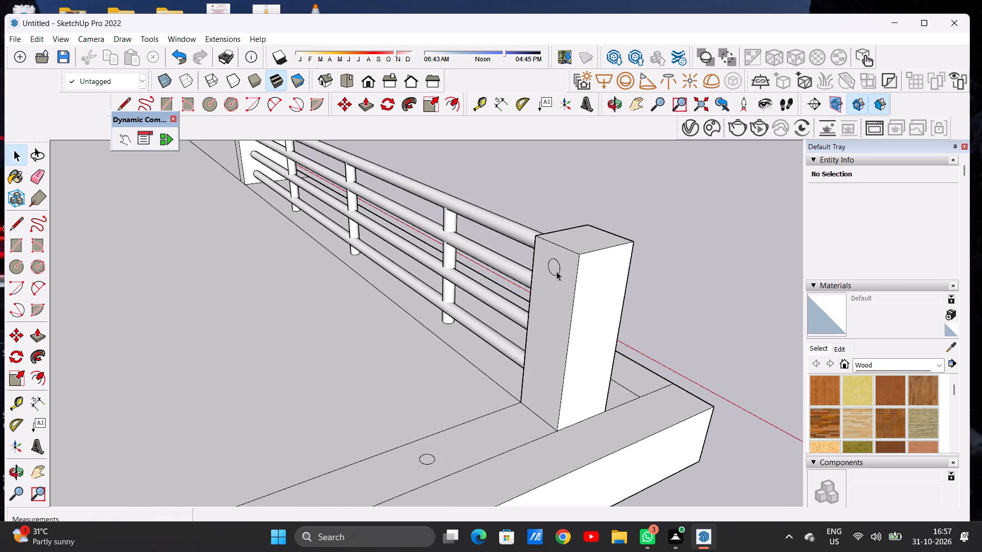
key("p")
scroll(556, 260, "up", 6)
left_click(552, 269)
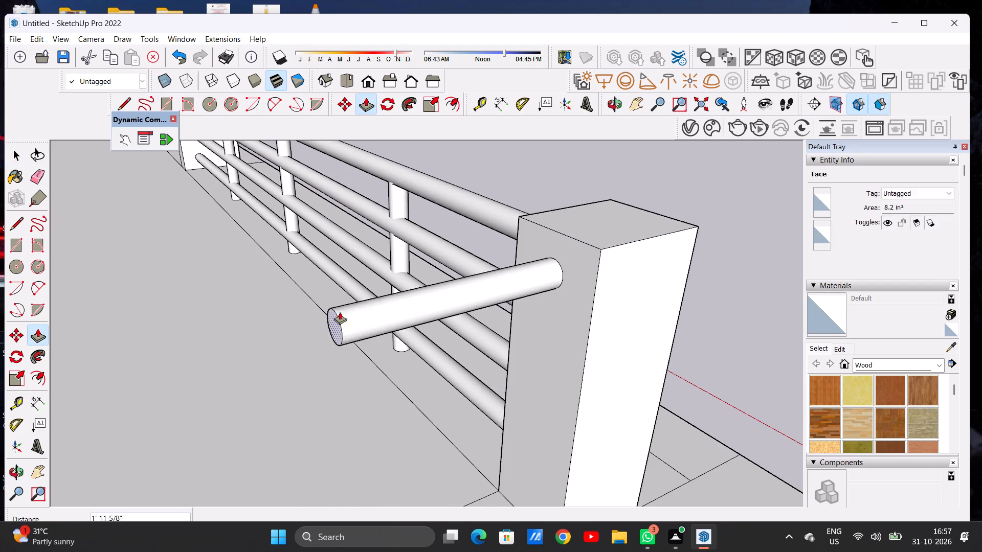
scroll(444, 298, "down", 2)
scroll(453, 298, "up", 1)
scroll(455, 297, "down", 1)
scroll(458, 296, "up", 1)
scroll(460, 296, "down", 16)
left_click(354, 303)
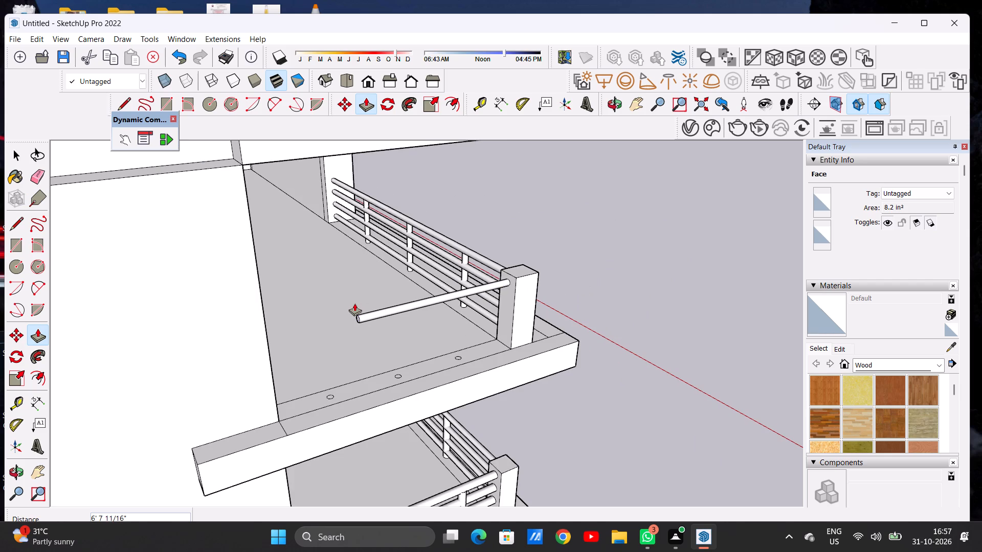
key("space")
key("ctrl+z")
Copy the corner post's circle about 2' 5" straight down to near the post's base.
middle_click_drag(479, 298, 506, 273)
scroll(545, 274, "up", 14)
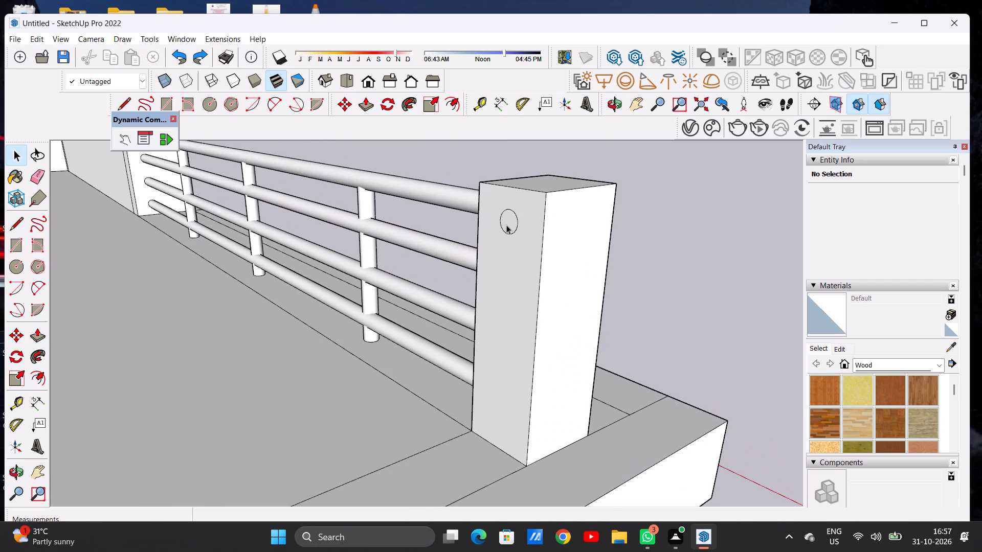
double_click(507, 225)
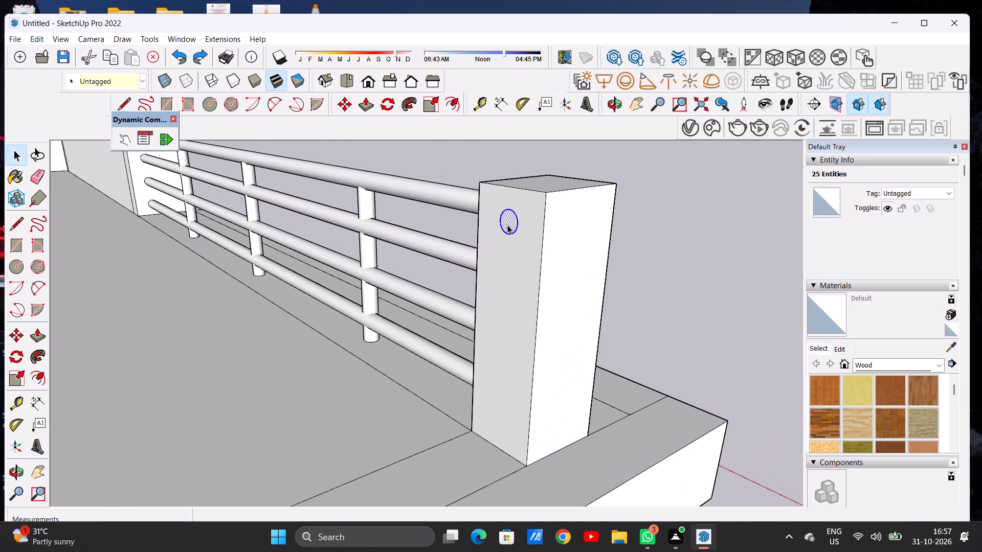
key("m")
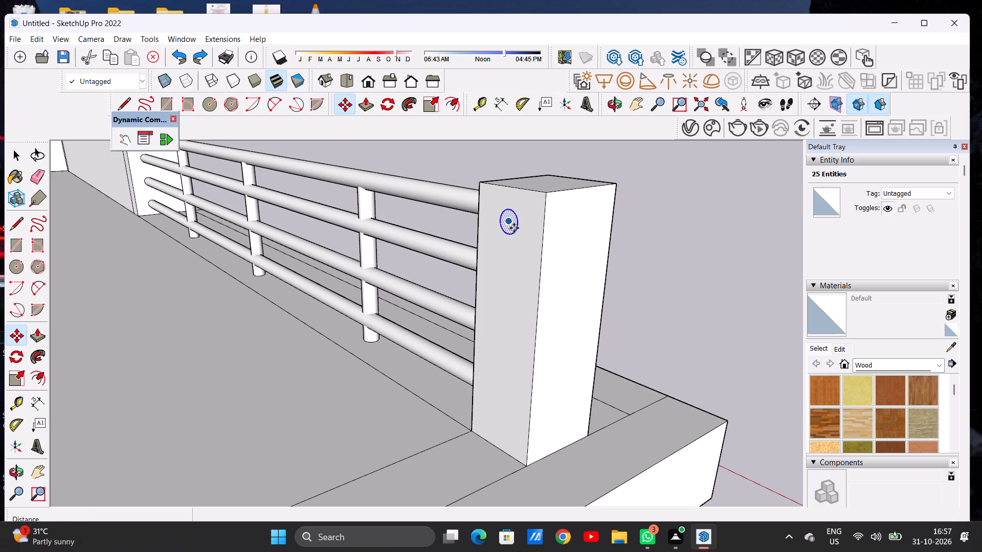
left_click(517, 230)
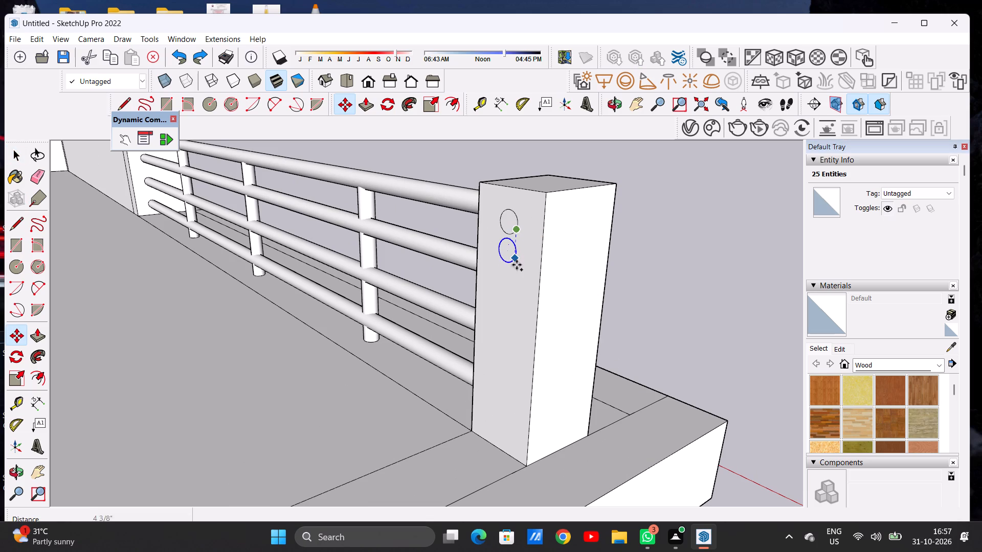
scroll(515, 268, "down", 10)
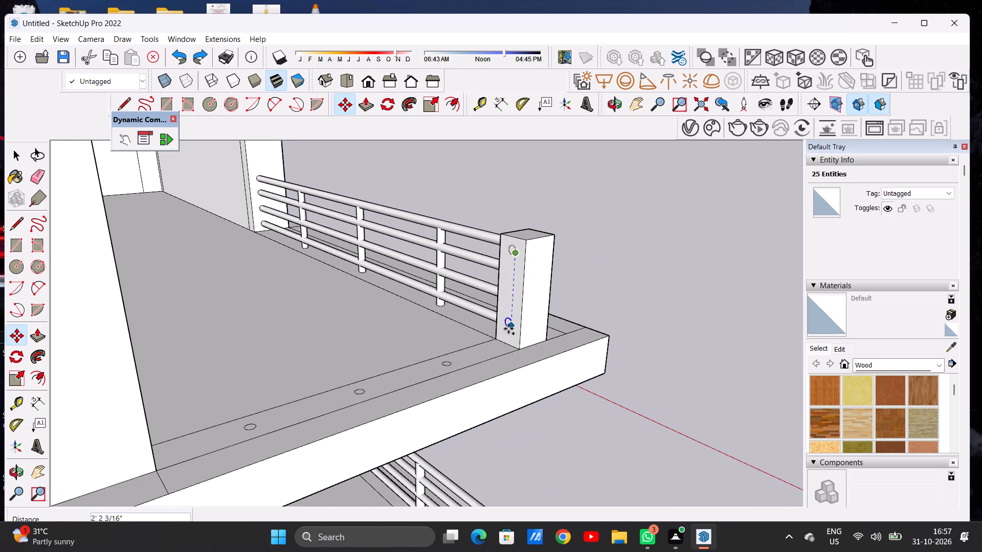
scroll(508, 333, "up", 9)
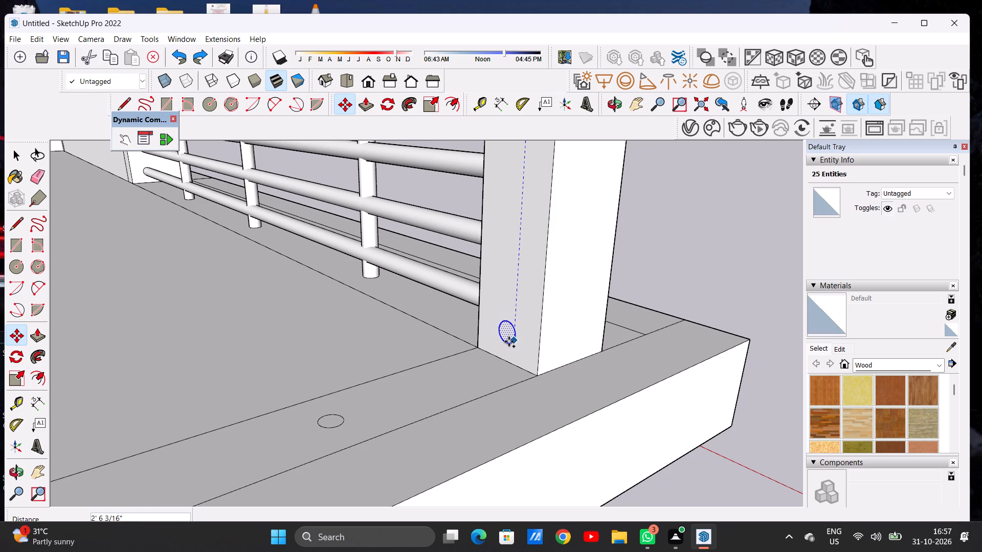
left_click(511, 333)
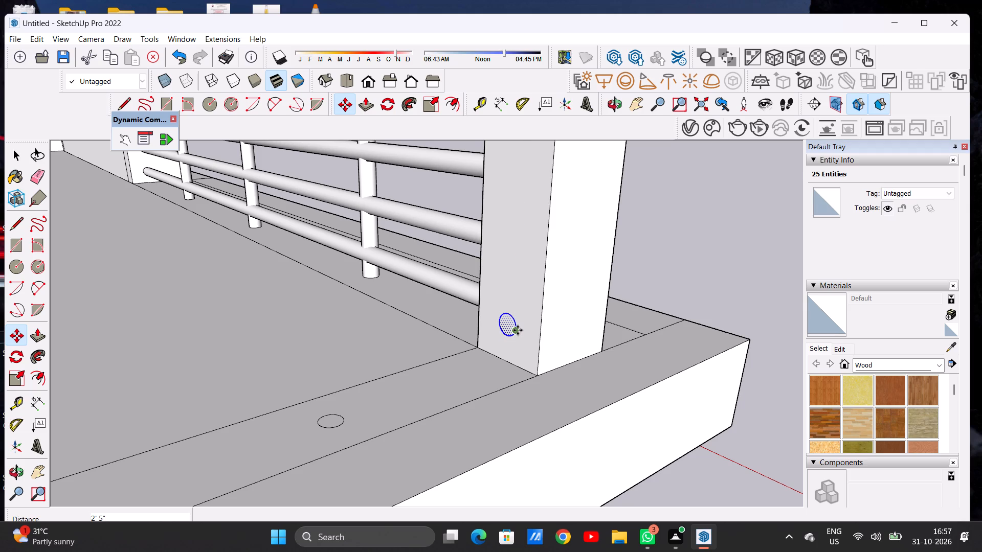
Copy the lowest circle on the corner post about 1' 8 3/4" straight up, below the top circle.
left_click(518, 330)
scroll(521, 301, "down", 12)
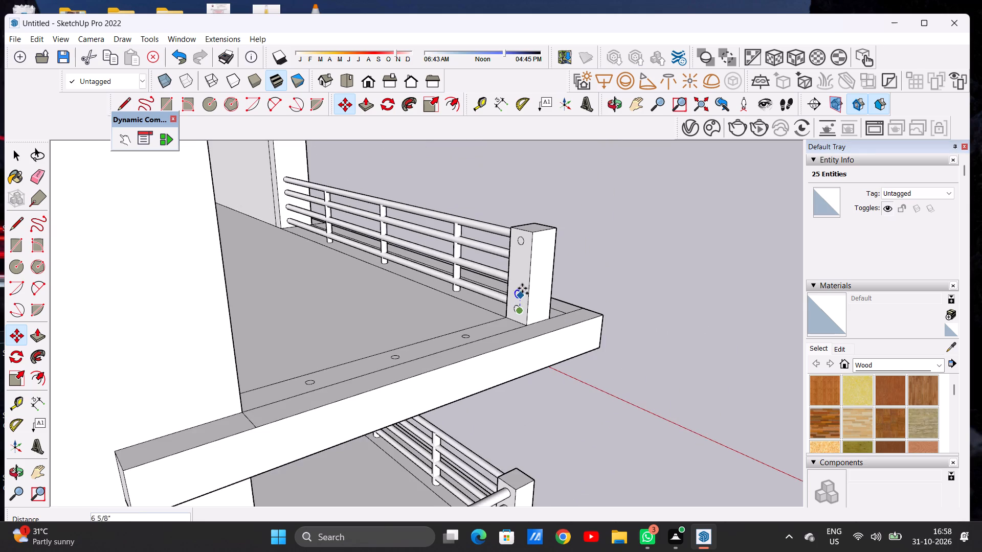
scroll(525, 260, "up", 6)
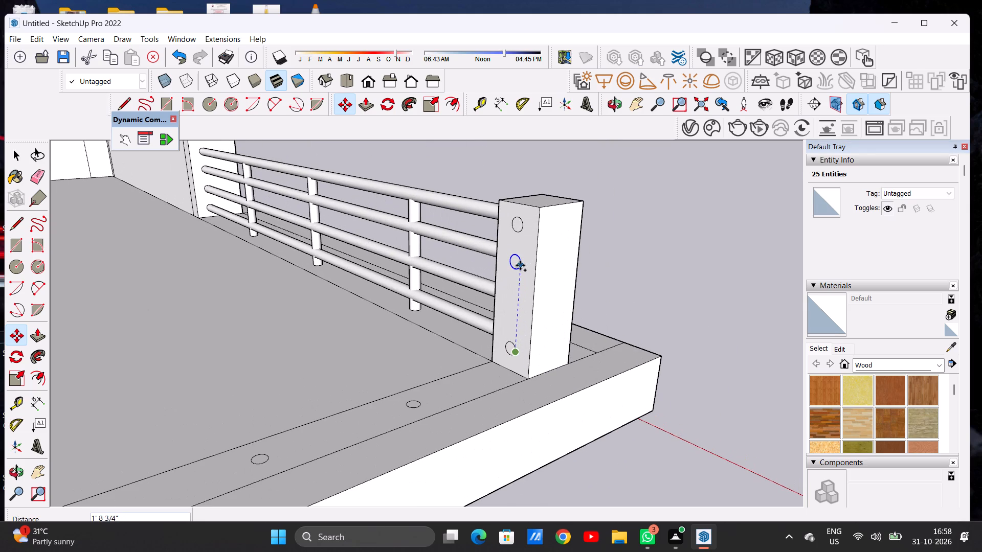
left_click(520, 267)
left_click(520, 267)
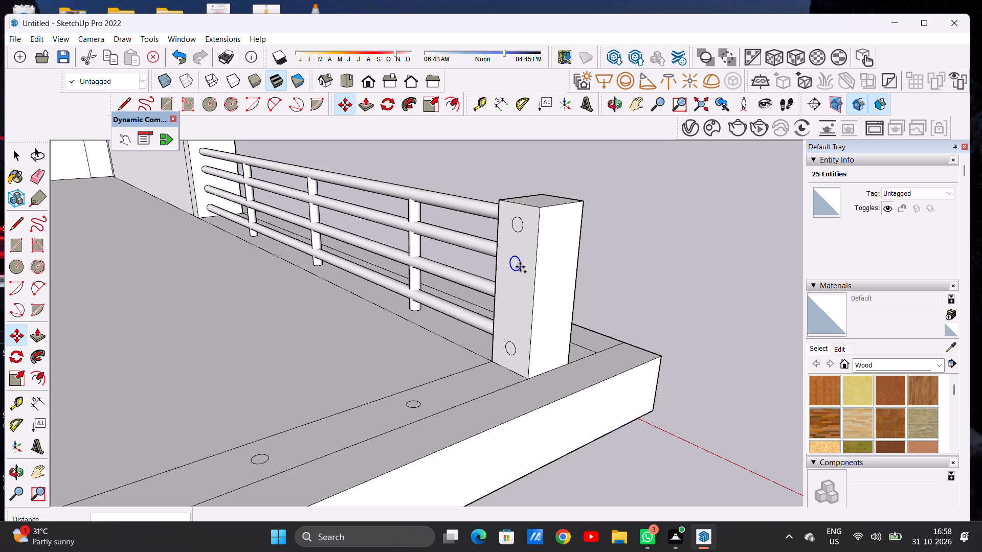
Copy the corner post's second circle from the top about 10 11/16" straight down, above the lowest circle.
left_click(516, 313)
key("space")
left_click(645, 229)
Extrude the corner post's top circle about 10' 3/16" to the door wall to form the side railing's top rail.
key("p")
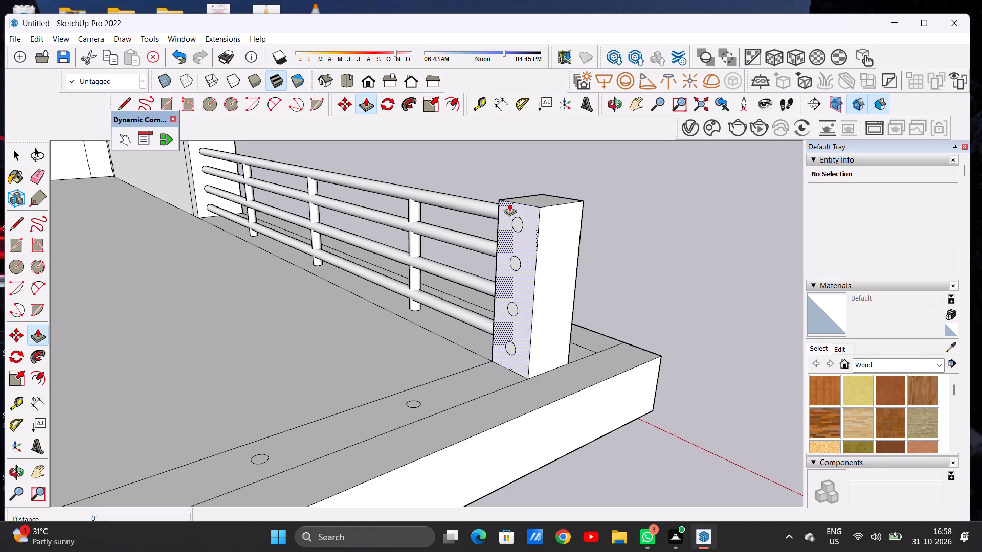
scroll(509, 203, "up", 12)
left_click(522, 235)
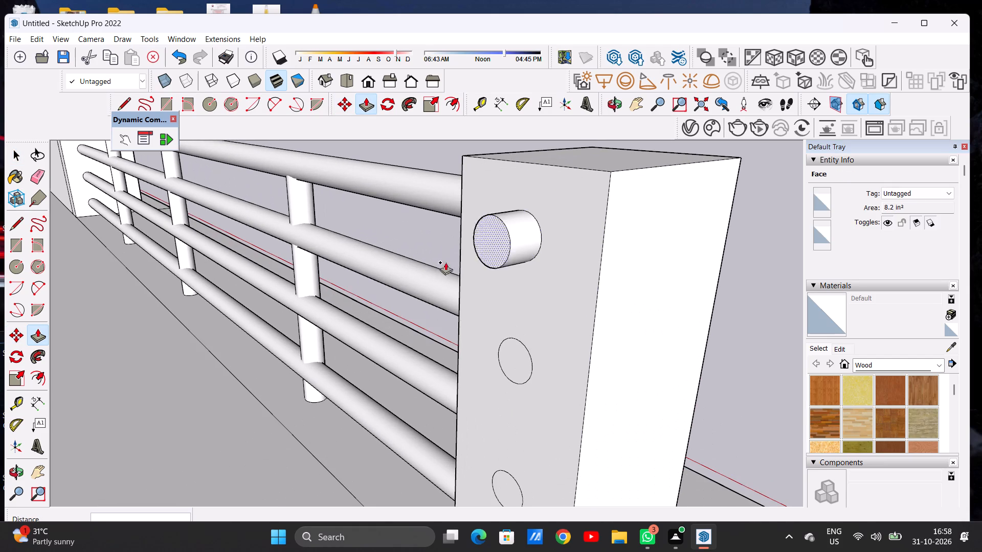
scroll(479, 269, "down", 20)
scroll(479, 269, "down", 5)
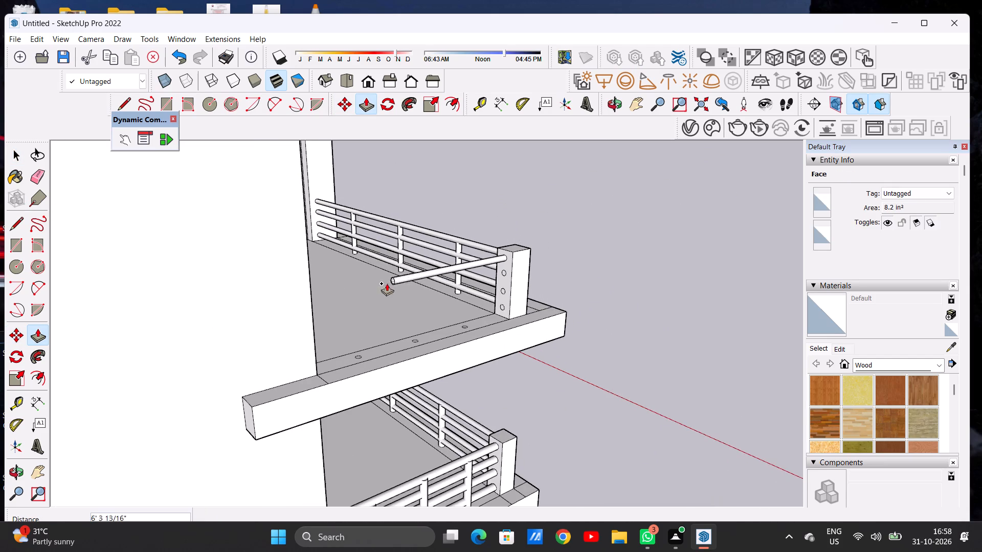
middle_click_drag(375, 277, 231, 264)
scroll(170, 235, "up", 3)
scroll(170, 235, "down", 1)
scroll(170, 235, "up", 6)
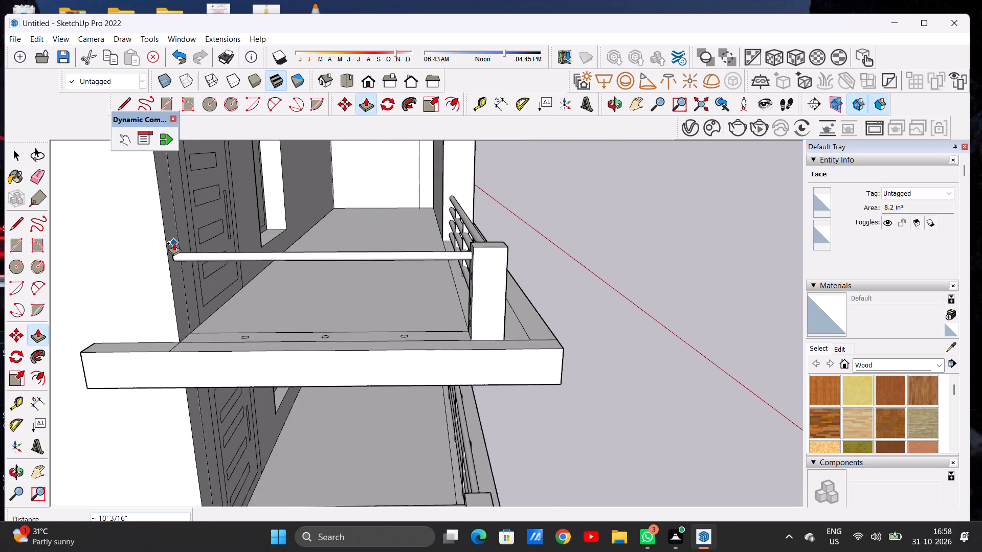
scroll(174, 243, "up", 7)
left_click(167, 235)
Extrude the side strip's circle nearest the door wall about 2' 11" up into the top rail as a round baluster.
scroll(333, 279, "down", 5)
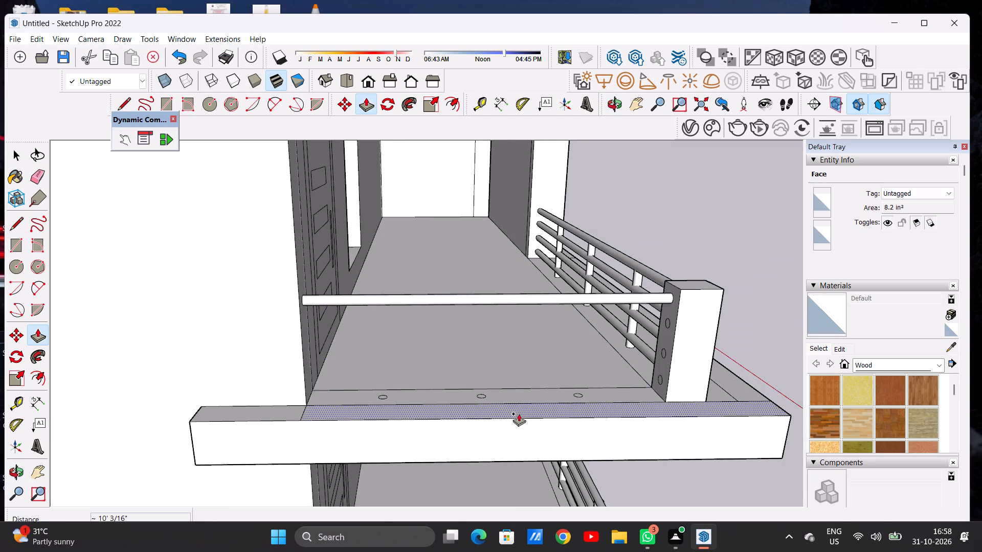
middle_click_drag(440, 418, 423, 471)
scroll(380, 396, "up", 13)
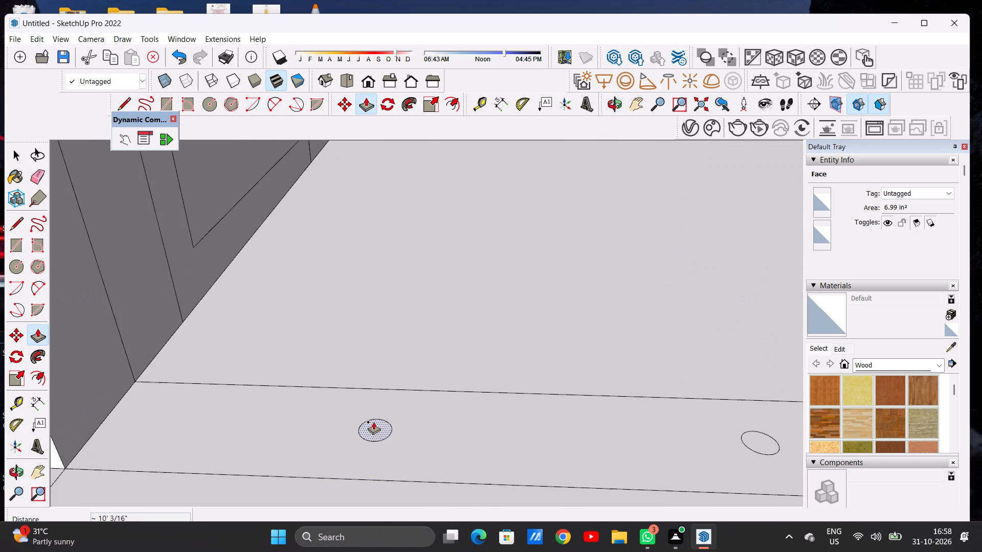
left_click(373, 422)
scroll(380, 332, "down", 13)
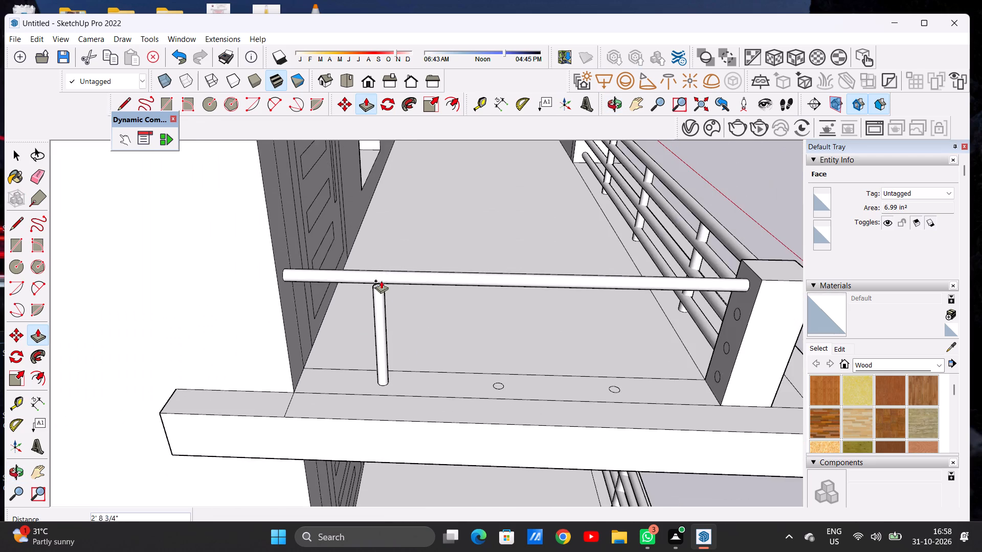
scroll(381, 280, "up", 5)
middle_click_drag(378, 277, 379, 265)
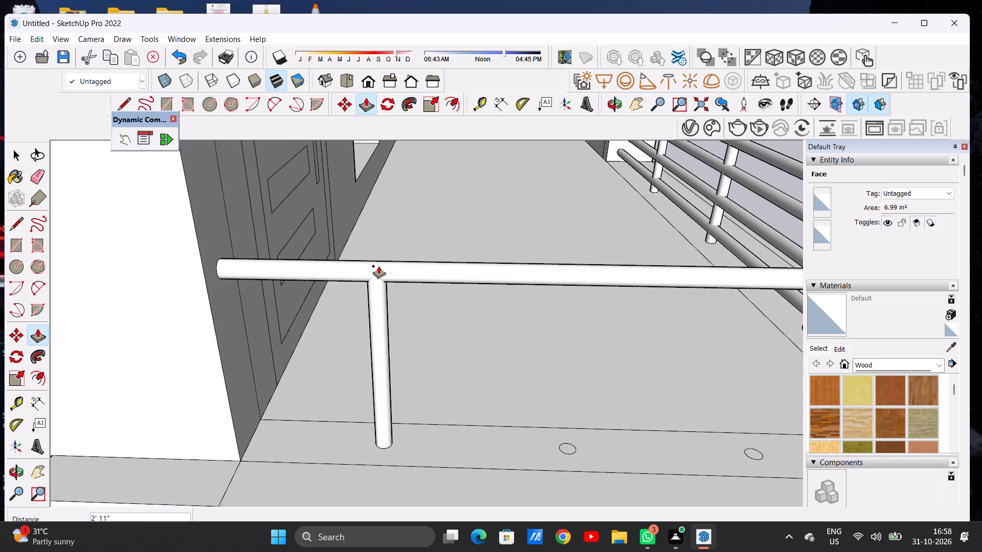
left_click(378, 267)
Extrude the middle circle on the side strip about 2' 9 15/16" up into the top rail as the second baluster.
scroll(577, 454, "up", 5)
scroll(576, 452, "down", 1)
scroll(573, 452, "up", 4)
scroll(573, 452, "down", 1)
left_click(558, 440)
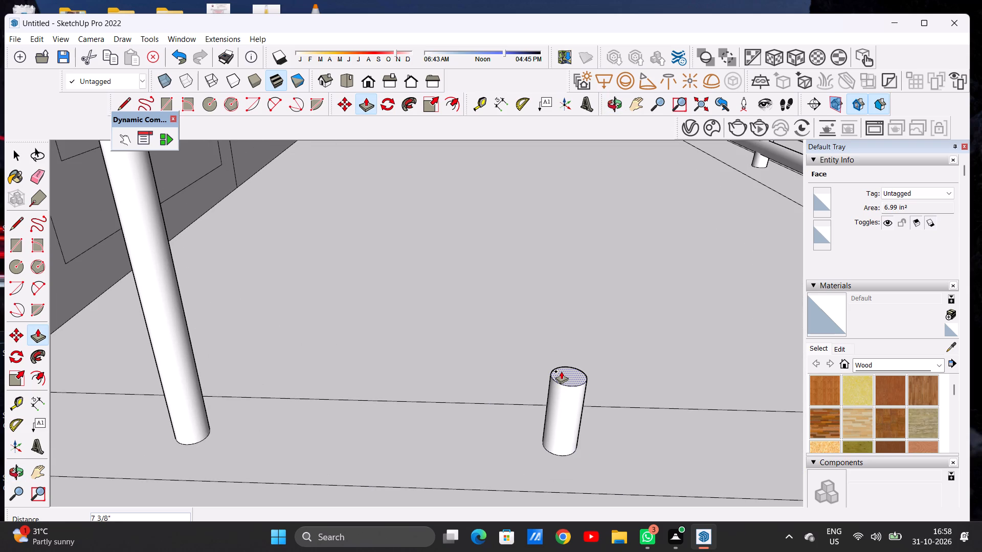
scroll(556, 378, "down", 13)
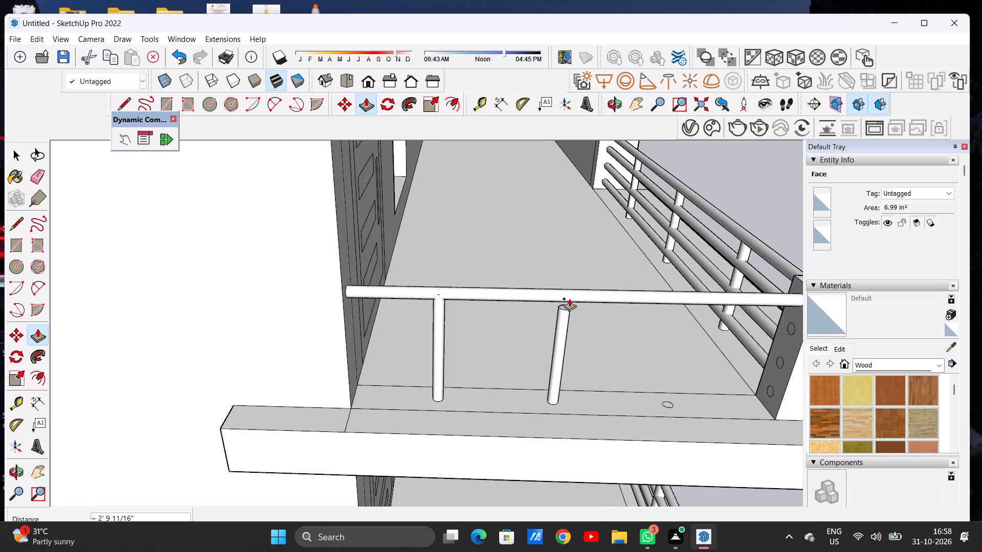
scroll(569, 298, "up", 5)
scroll(569, 298, "down", 1)
scroll(569, 298, "up", 1)
middle_click_drag(561, 313, 548, 269)
scroll(565, 269, "up", 1)
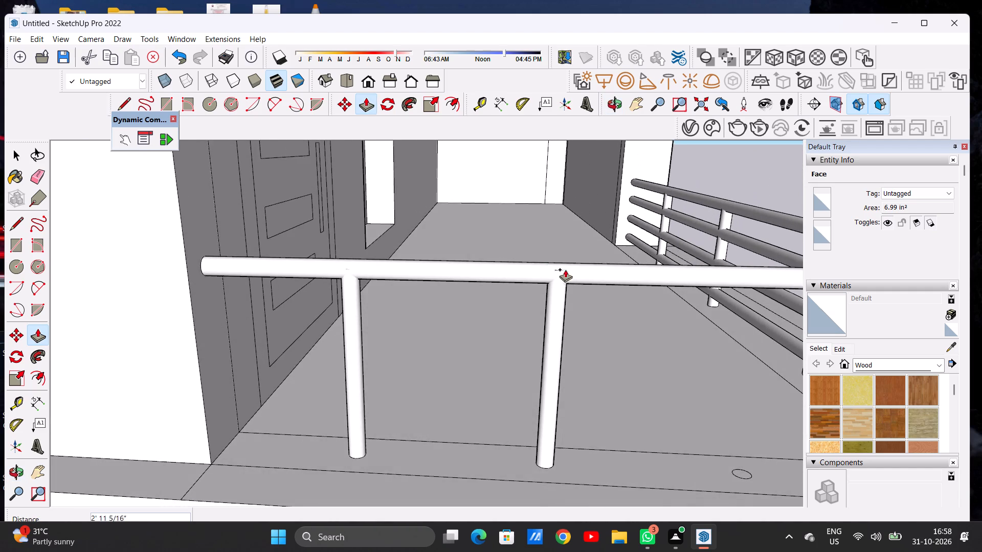
scroll(565, 269, "up", 2)
left_click(556, 279)
Extrude the side strip's circle nearest the corner post about 2' 10 1/8" up into the top rail as the third baluster.
scroll(543, 330, "down", 9)
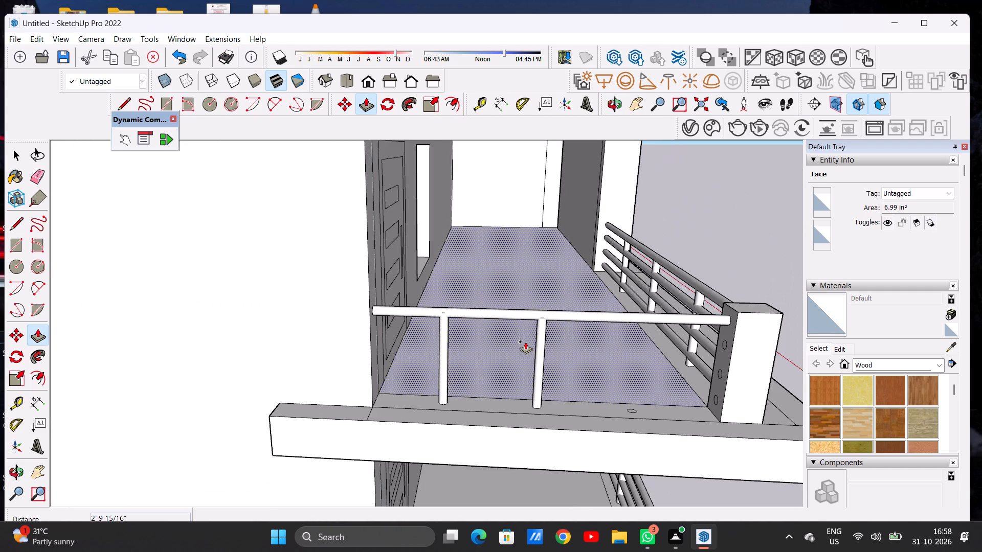
scroll(639, 408, "up", 14)
scroll(632, 410, "down", 1)
scroll(632, 410, "up", 3)
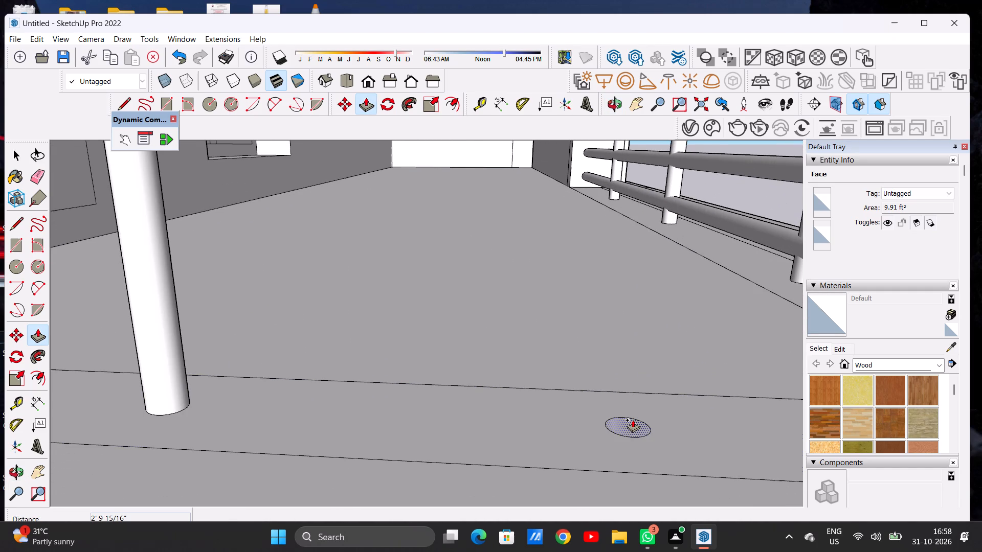
left_click(632, 423)
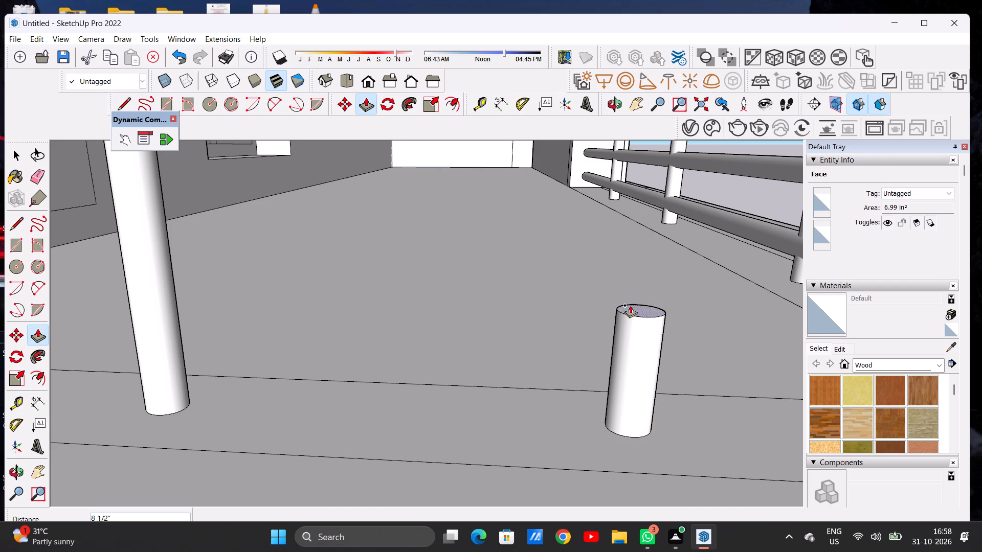
scroll(621, 303, "down", 20)
scroll(621, 303, "down", 2)
scroll(637, 238, "up", 7)
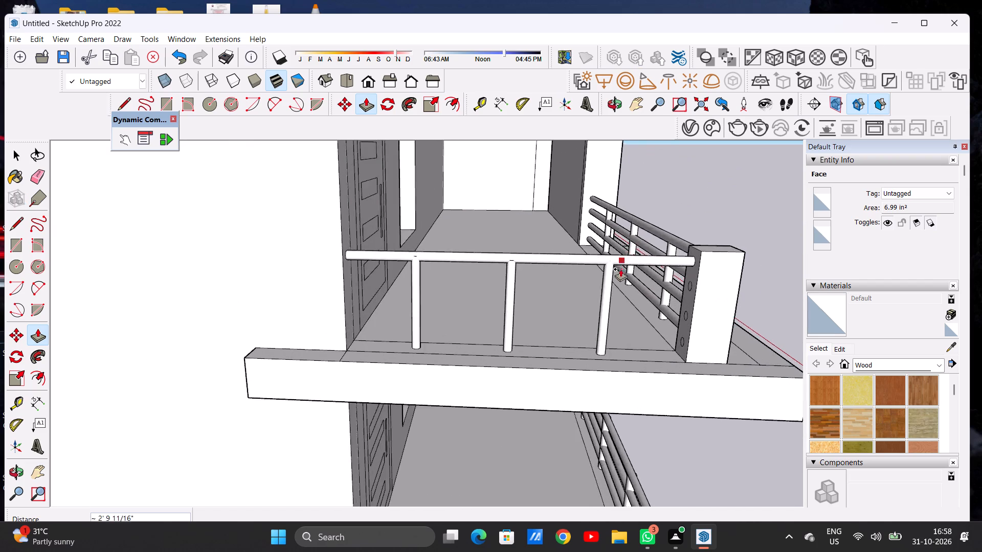
scroll(620, 269, "up", 11)
left_click(605, 254)
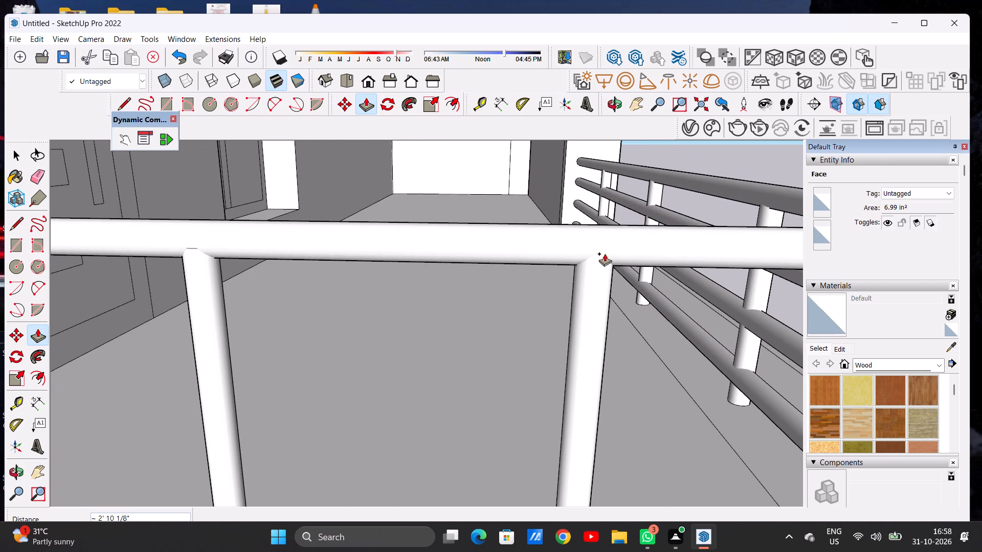
Extrude the corner post's second circle from the top about 10' 3/16" to the door wall as a horizontal rail.
scroll(601, 263, "down", 7)
scroll(560, 305, "down", 9)
middle_click_drag(588, 316, 641, 313)
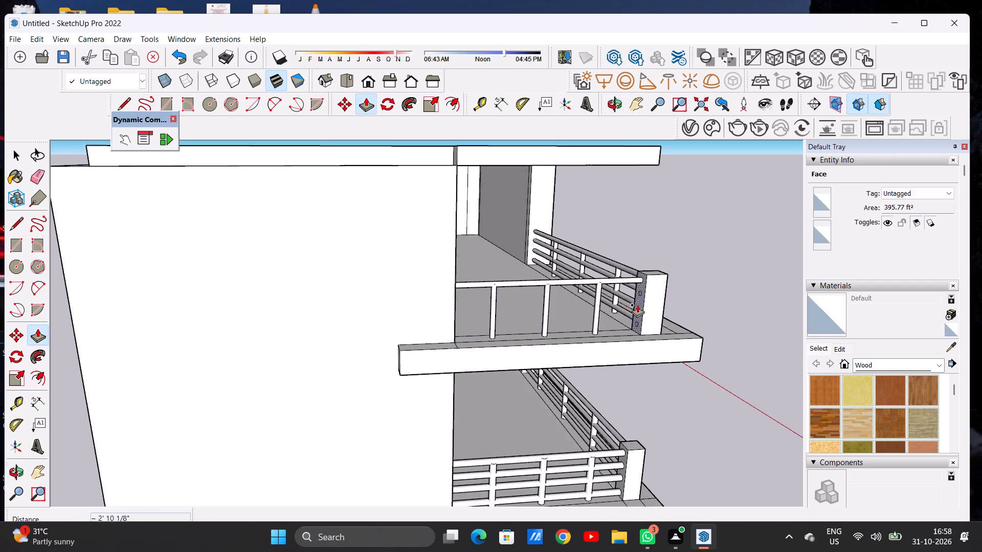
scroll(634, 295, "up", 5)
scroll(640, 291, "down", 1)
scroll(640, 291, "up", 16)
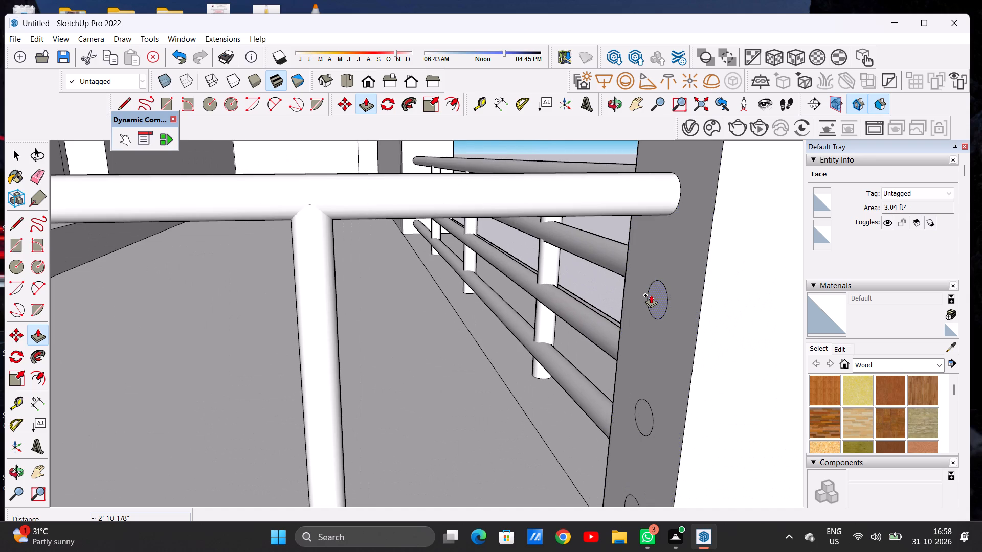
left_click(651, 295)
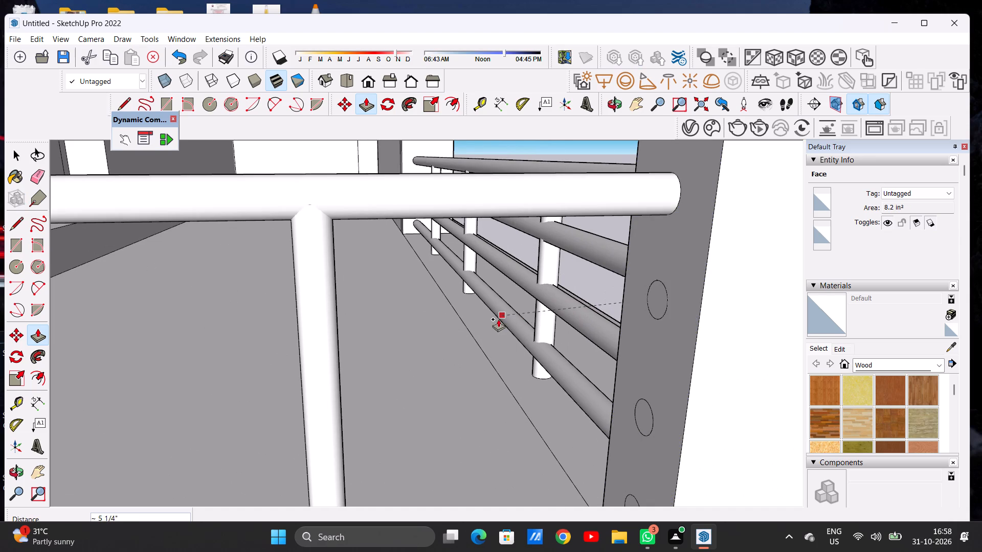
scroll(555, 314, "down", 18)
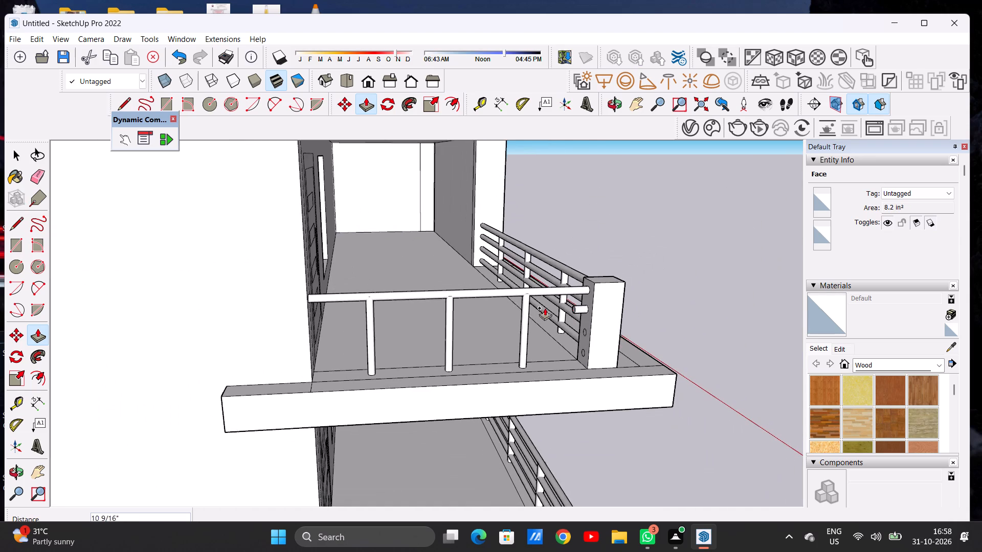
scroll(419, 318, "down", 5)
scroll(361, 321, "up", 5)
middle_click_drag(378, 316, 344, 299)
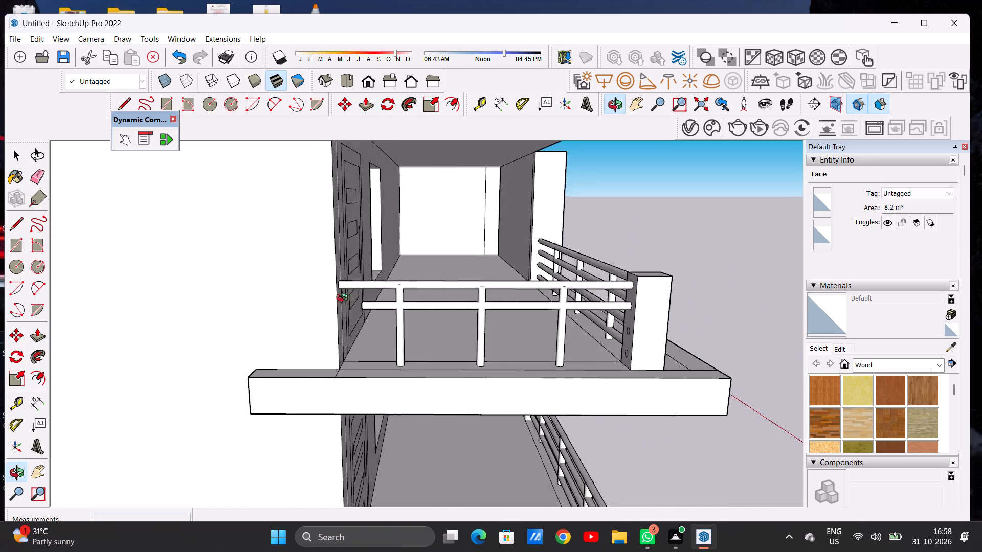
middle_click_drag(344, 299, 322, 301)
scroll(338, 300, "up", 10)
left_click(319, 283)
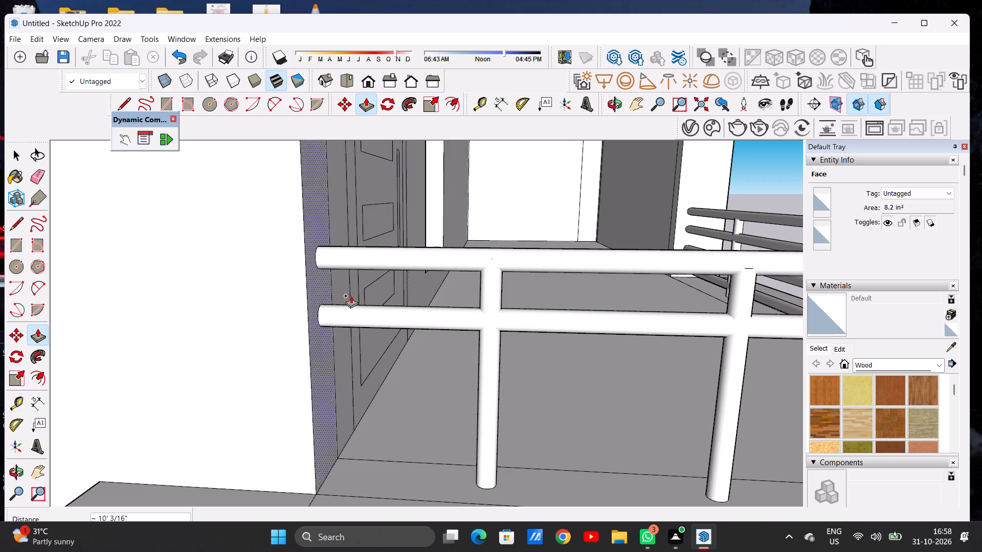
Extrude the corner post's lowest circle about 10' 3/16" to the door wall as the bottom rail.
scroll(458, 312, "down", 9)
middle_click_drag(537, 336, 573, 339)
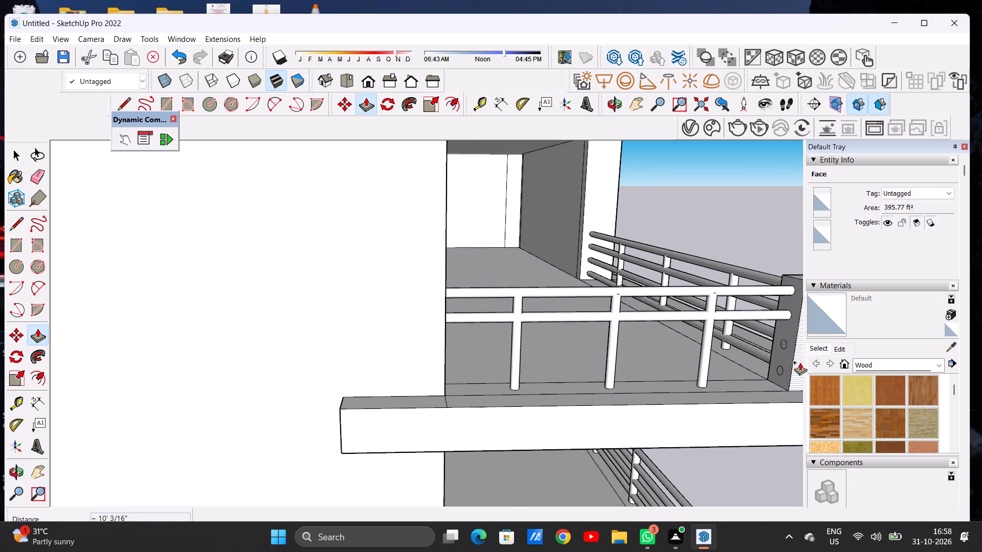
scroll(786, 363, "up", 13)
left_click(774, 370)
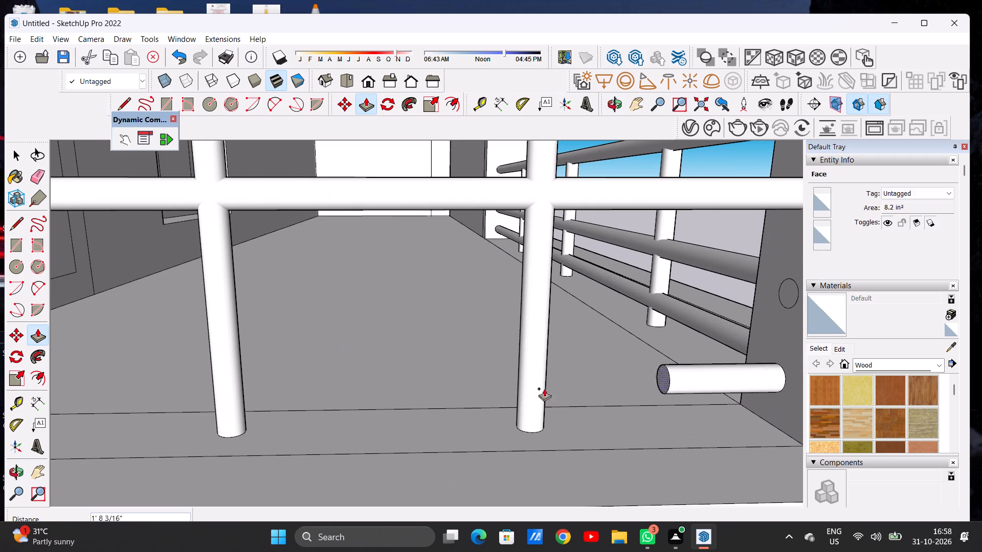
scroll(656, 353, "down", 11)
scroll(398, 372, "up", 7)
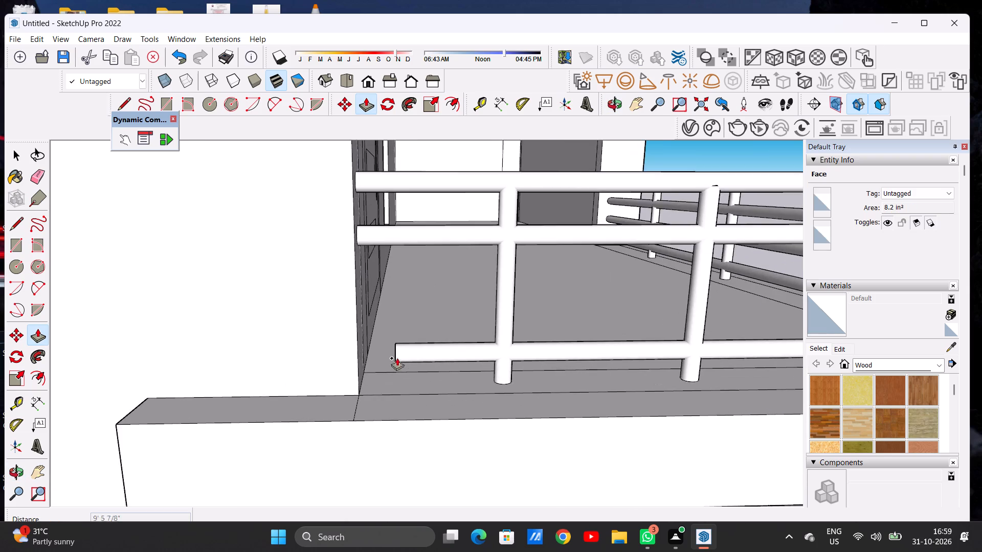
middle_click_drag(374, 331, 340, 321)
scroll(320, 301, "up", 4)
left_click(314, 292)
Extrude the remaining circle above the bottom rail about 10' 3/16" from the corner post to the door wall.
scroll(366, 348, "down", 3)
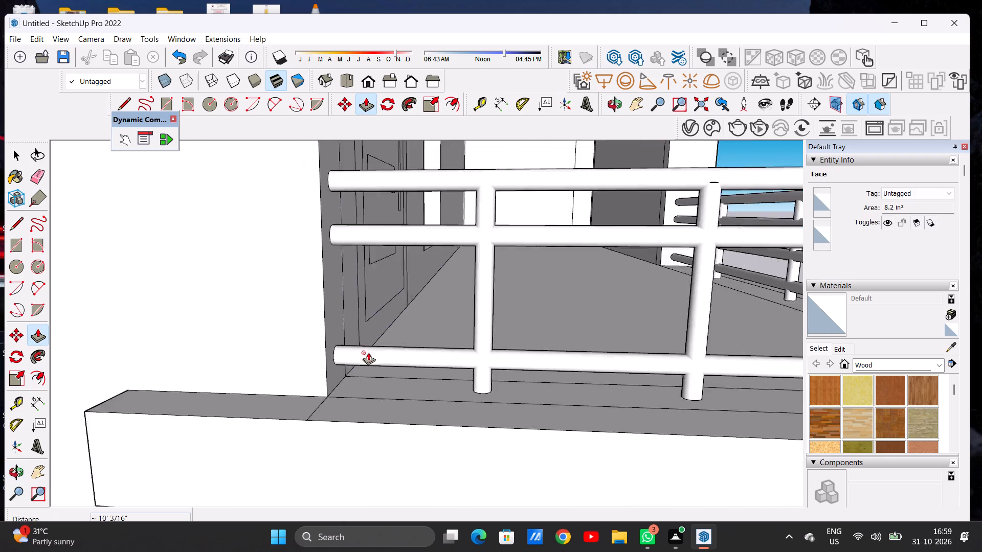
scroll(368, 352, "down", 9)
middle_click_drag(458, 349, 565, 346)
scroll(667, 306, "up", 5)
scroll(695, 304, "down", 1)
scroll(695, 304, "up", 1)
scroll(695, 304, "down", 1)
scroll(695, 304, "up", 3)
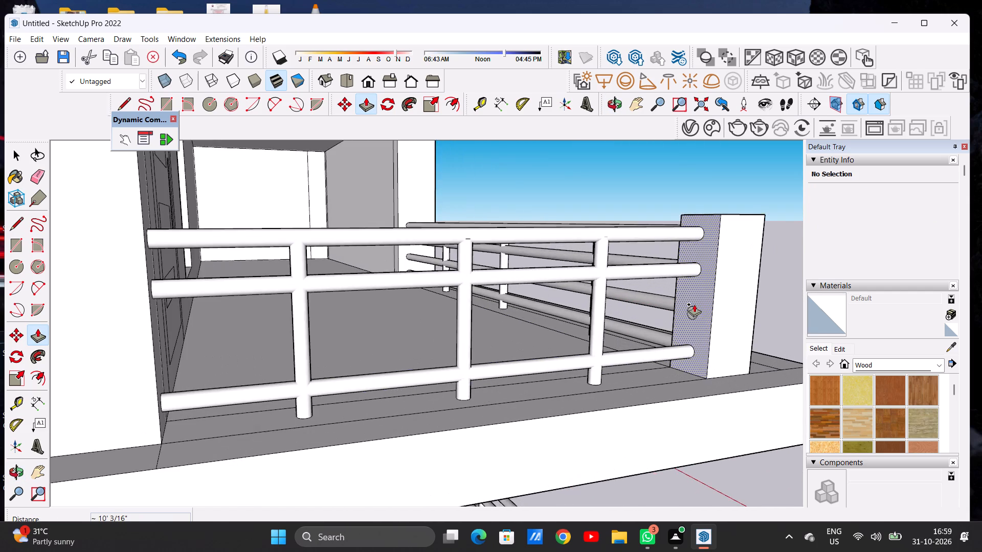
scroll(694, 304, "up", 2)
scroll(694, 305, "down", 1)
scroll(694, 305, "up", 2)
left_click(690, 311)
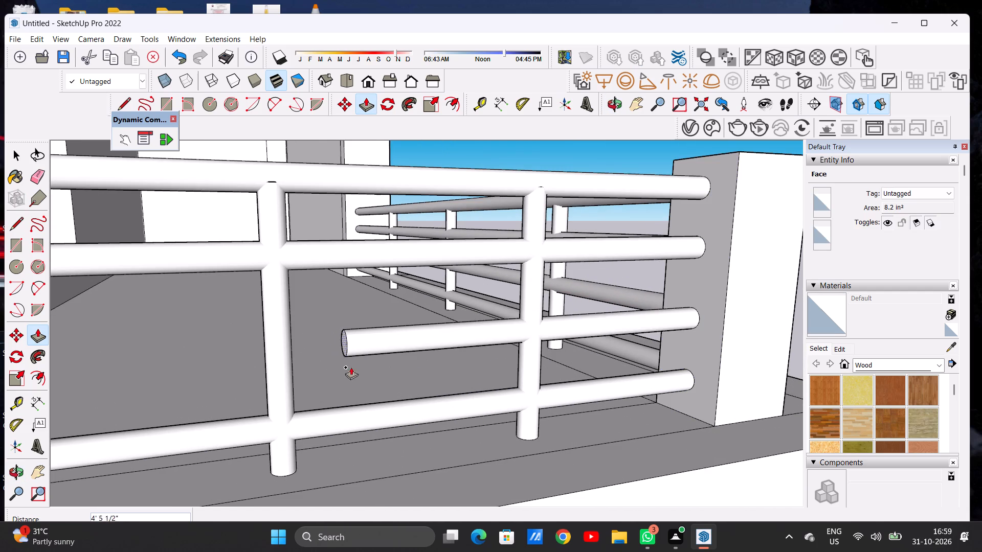
scroll(350, 367, "down", 15)
middle_click_drag(238, 352, 192, 347)
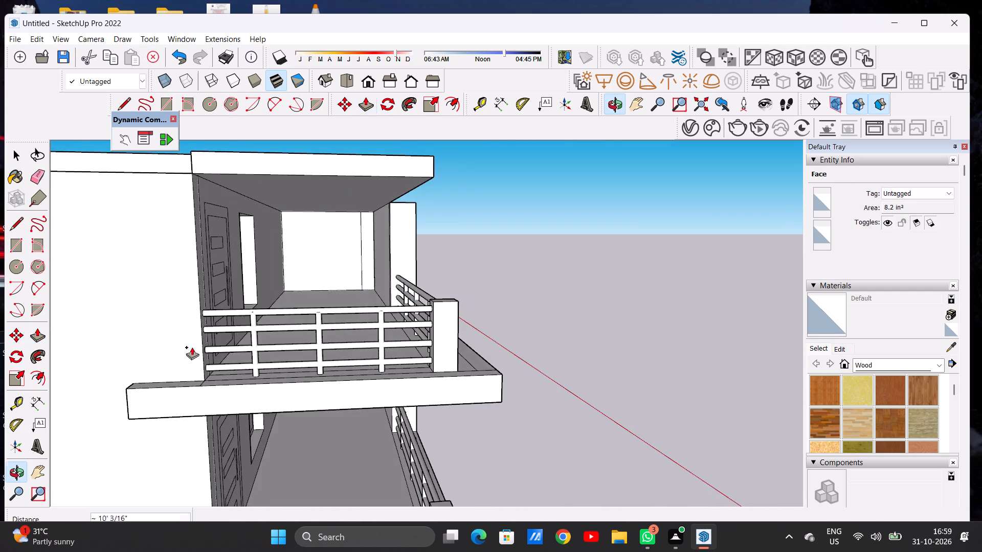
scroll(205, 342, "up", 4)
scroll(205, 342, "down", 1)
scroll(205, 342, "up", 12)
left_click(191, 327)
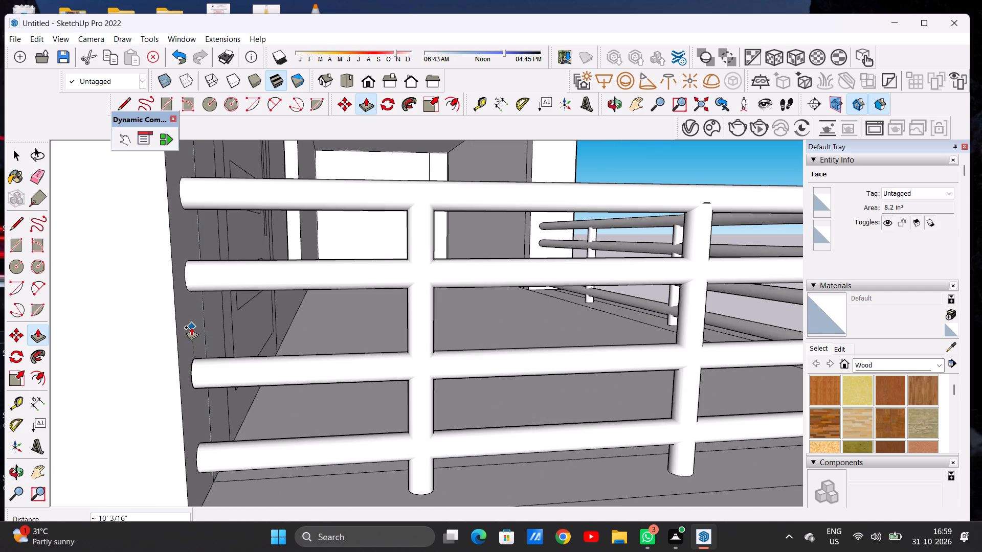
key("space")
Examine the finished terrace side railing and the whole house from the front and side.
scroll(353, 370, "down", 13)
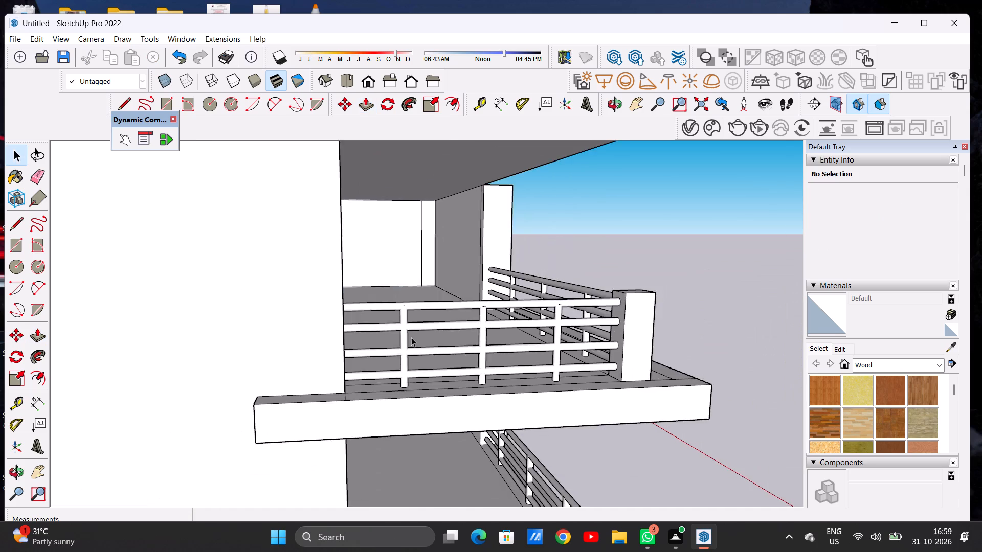
scroll(411, 337, "down", 9)
middle_click_drag(522, 341, 226, 333)
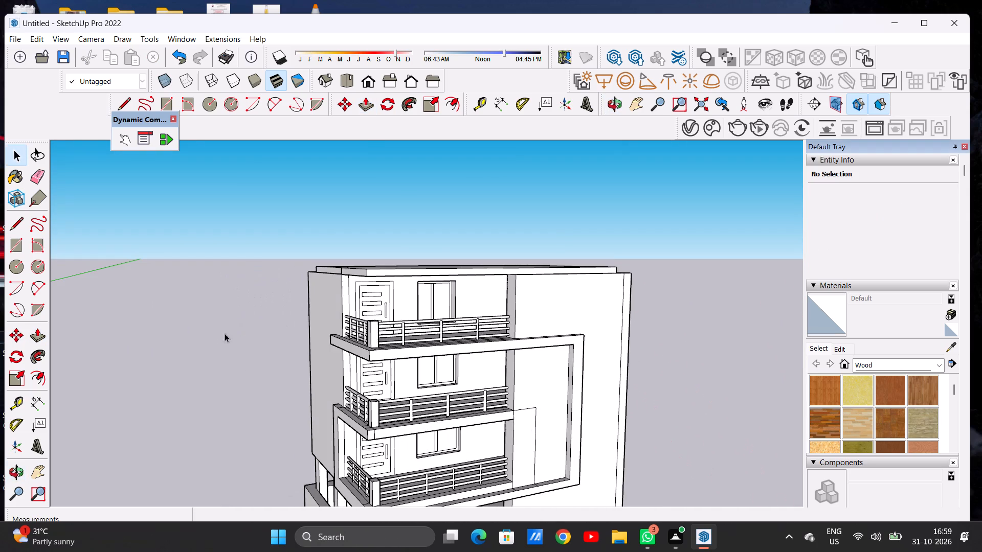
middle_click_drag(489, 328, 396, 320)
scroll(396, 320, "down", 12)
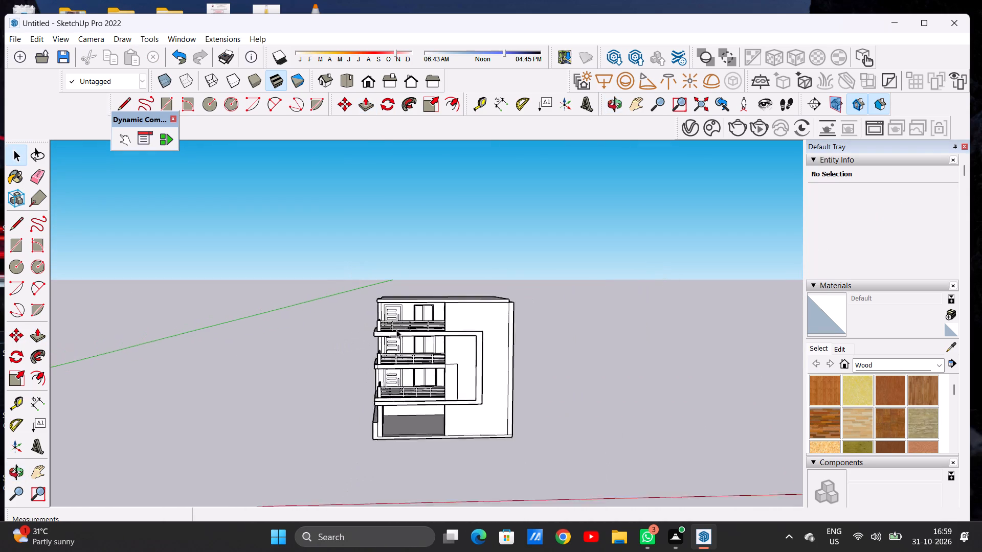
scroll(396, 330, "down", 2)
middle_click_drag(354, 366, 528, 343)
middle_click_drag(369, 358, 539, 364)
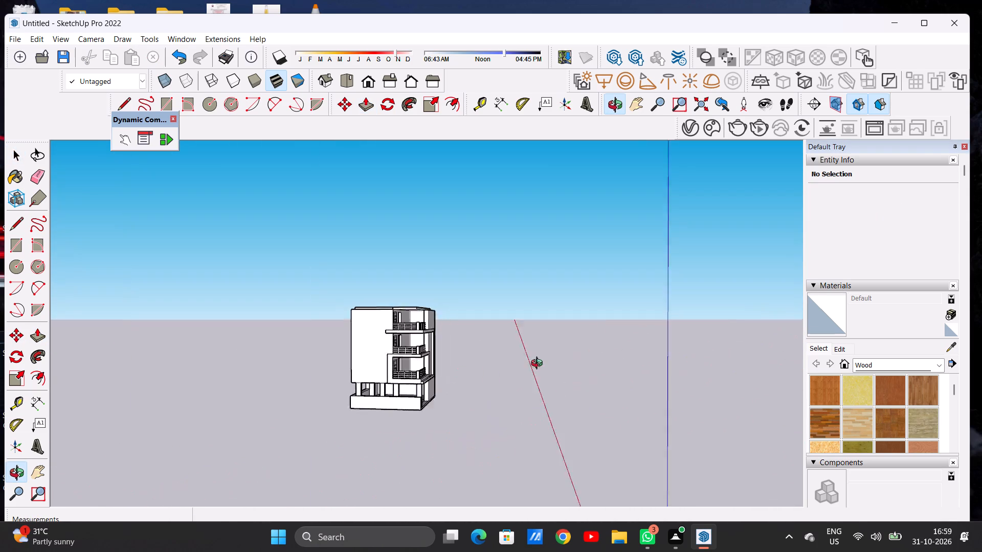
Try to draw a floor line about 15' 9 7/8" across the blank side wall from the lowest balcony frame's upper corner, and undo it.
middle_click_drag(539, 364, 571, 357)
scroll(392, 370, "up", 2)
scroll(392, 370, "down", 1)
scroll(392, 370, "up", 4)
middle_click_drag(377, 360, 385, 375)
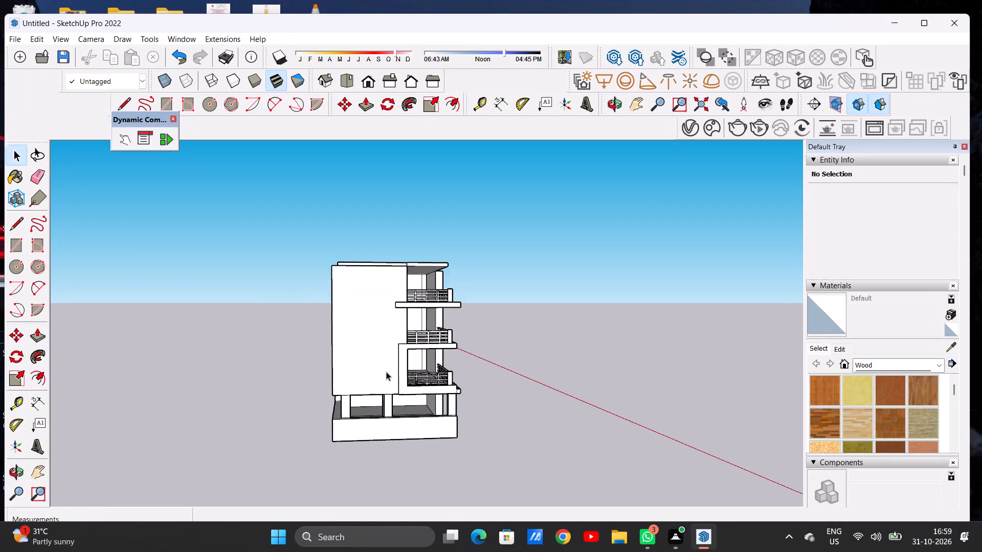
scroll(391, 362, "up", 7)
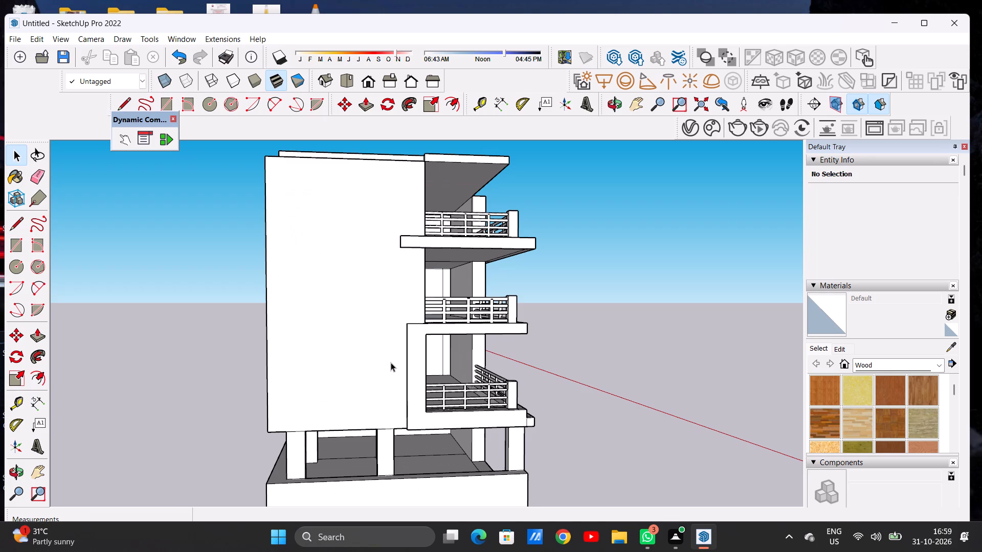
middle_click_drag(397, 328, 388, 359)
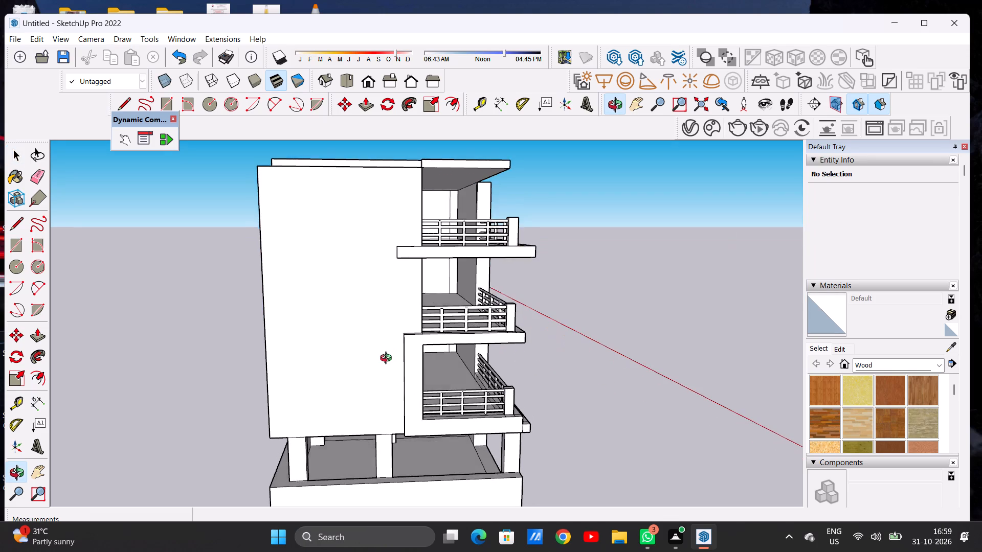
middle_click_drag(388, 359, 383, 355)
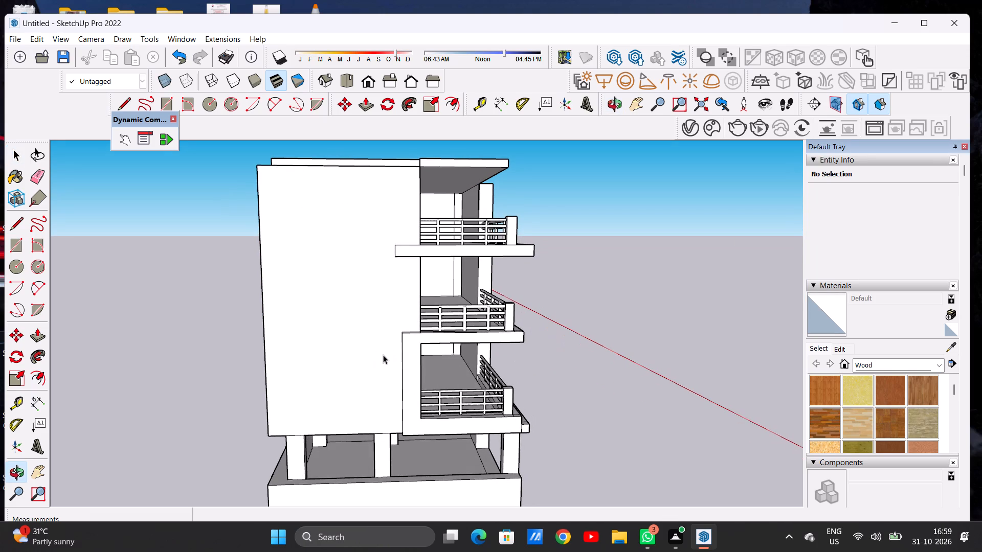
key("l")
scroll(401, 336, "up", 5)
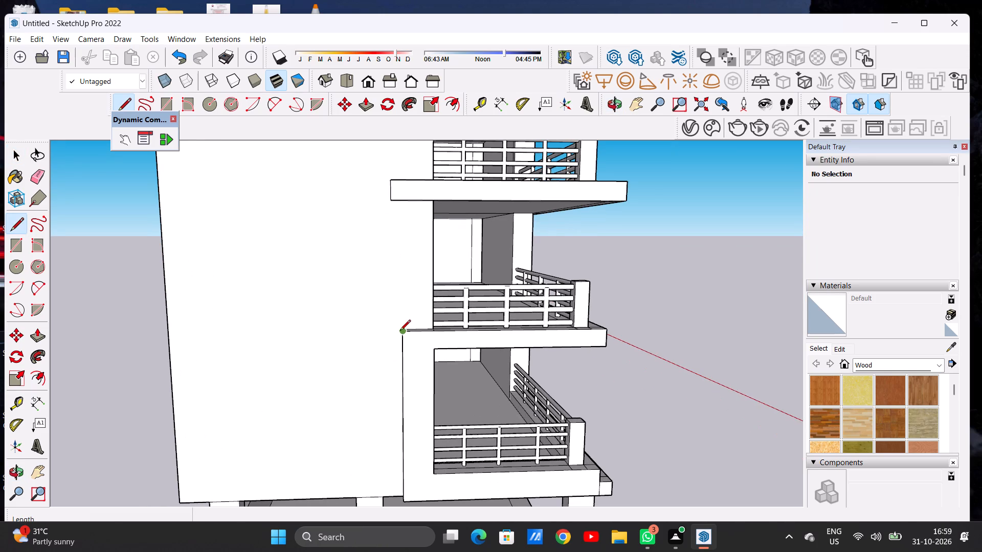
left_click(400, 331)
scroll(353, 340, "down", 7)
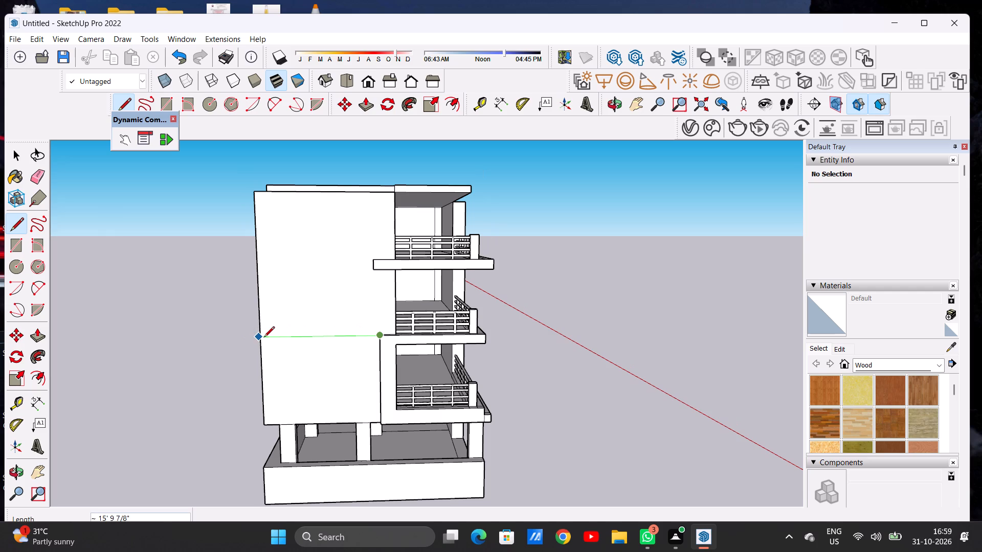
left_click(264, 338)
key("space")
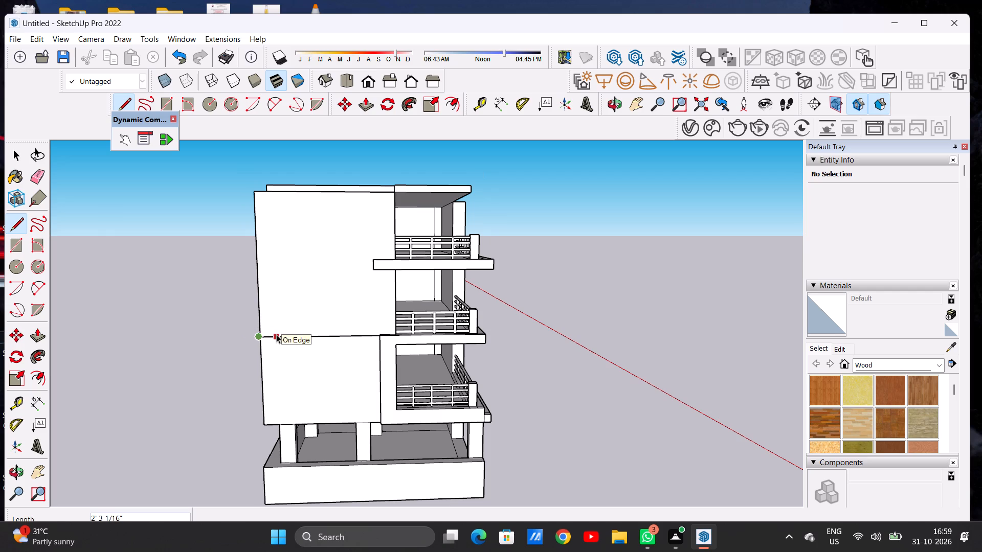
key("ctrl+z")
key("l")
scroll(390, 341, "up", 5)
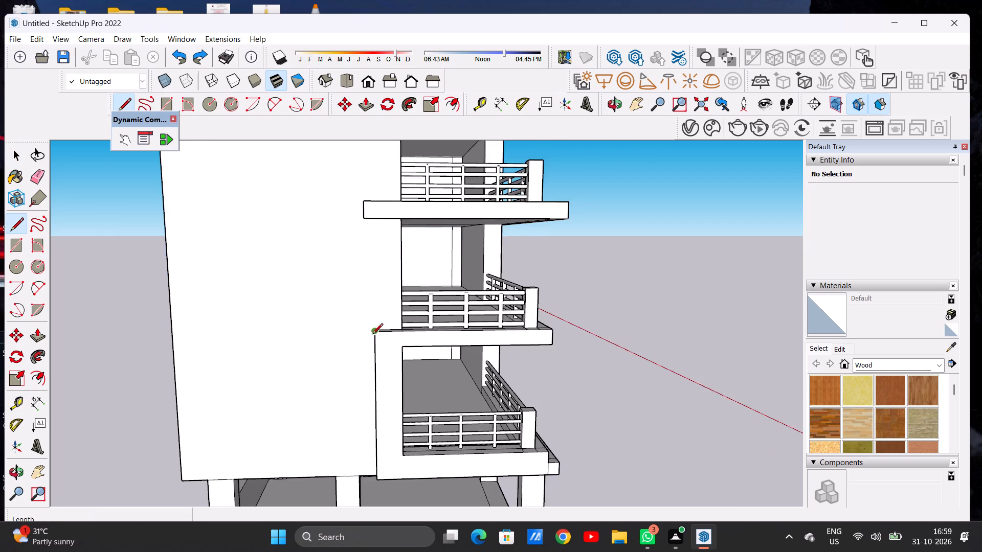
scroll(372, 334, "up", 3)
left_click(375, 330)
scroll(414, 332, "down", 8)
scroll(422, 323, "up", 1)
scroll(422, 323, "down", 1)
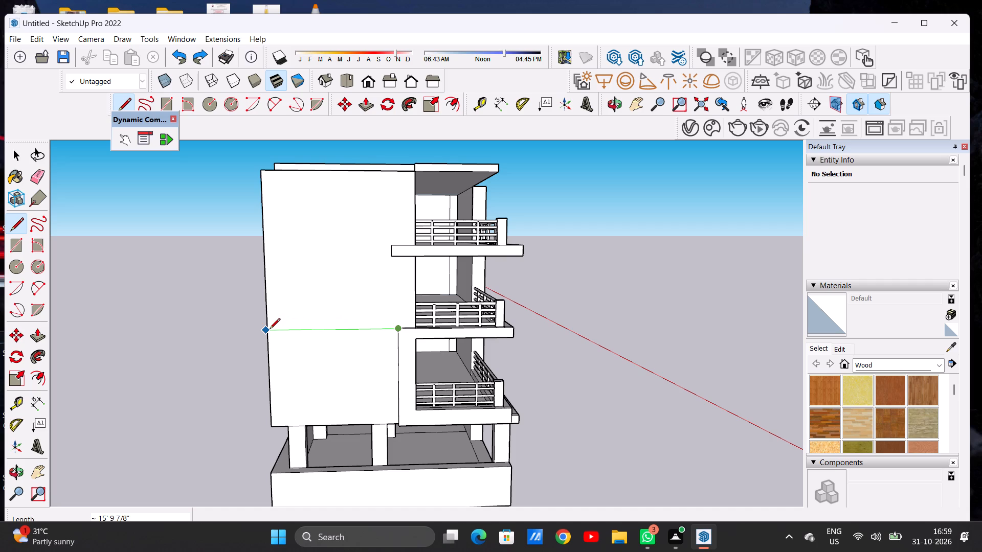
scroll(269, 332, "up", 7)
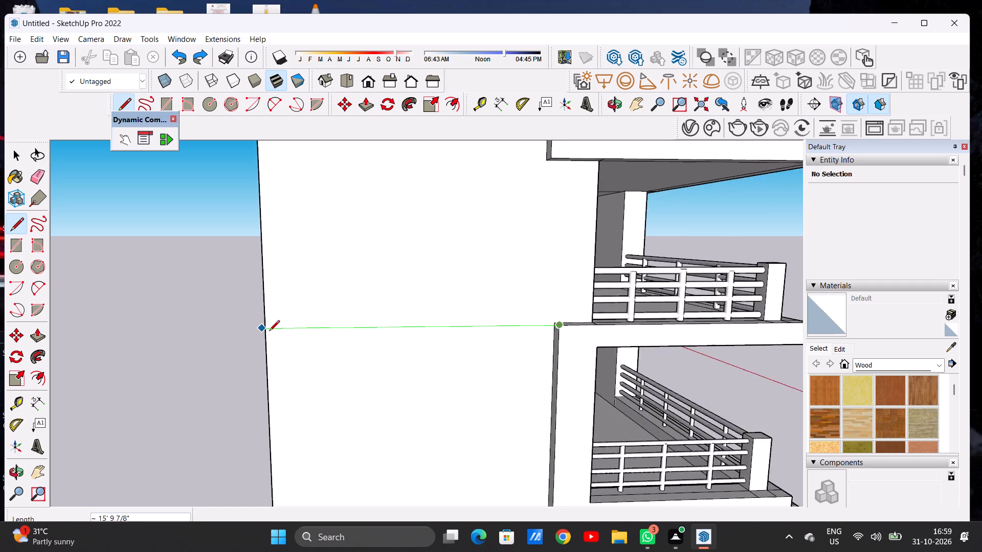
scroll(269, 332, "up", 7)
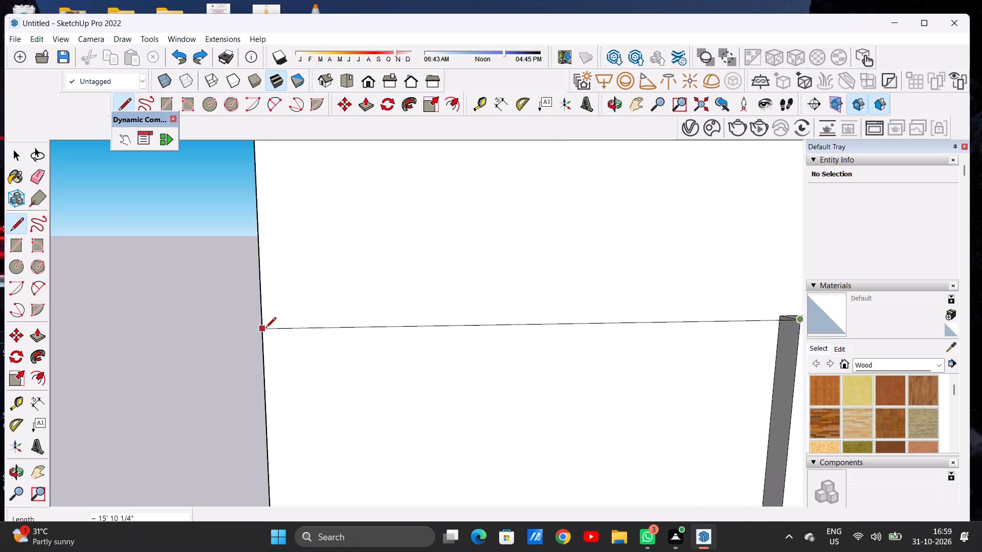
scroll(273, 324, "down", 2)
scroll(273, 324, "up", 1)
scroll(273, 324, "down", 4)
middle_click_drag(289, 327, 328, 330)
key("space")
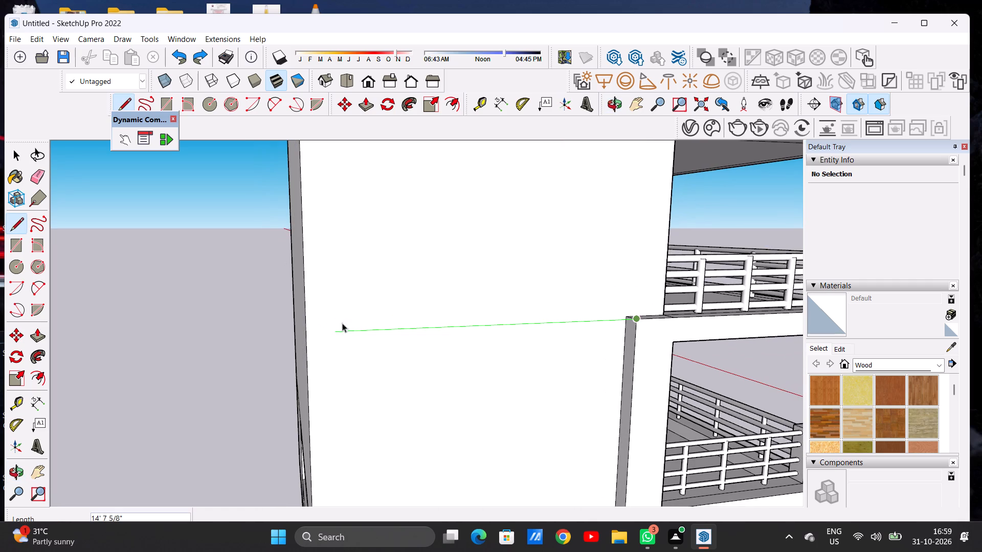
Draw a horizontal line about 15' 9 7/8" across the side wall from the lowest balcony frame's upper corner to the wall's far edge.
scroll(367, 314, "down", 10)
middle_click_drag(411, 317, 374, 320)
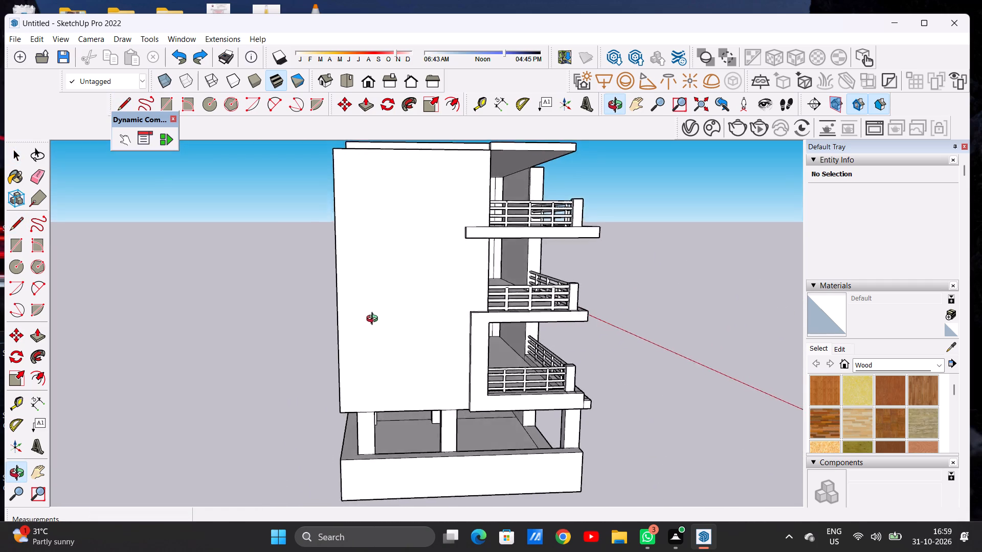
middle_click_drag(374, 320, 448, 346)
key("l")
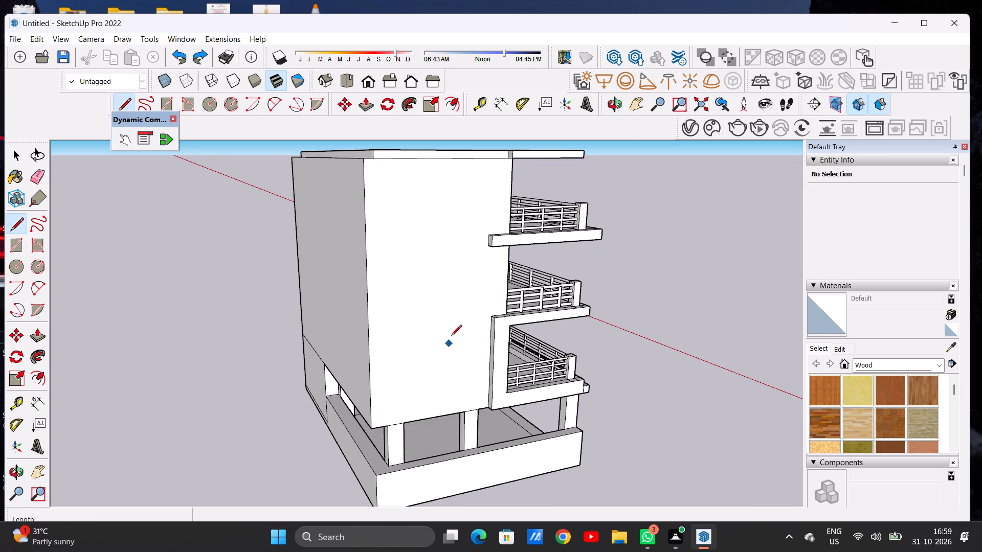
scroll(478, 320, "up", 6)
left_click(504, 312)
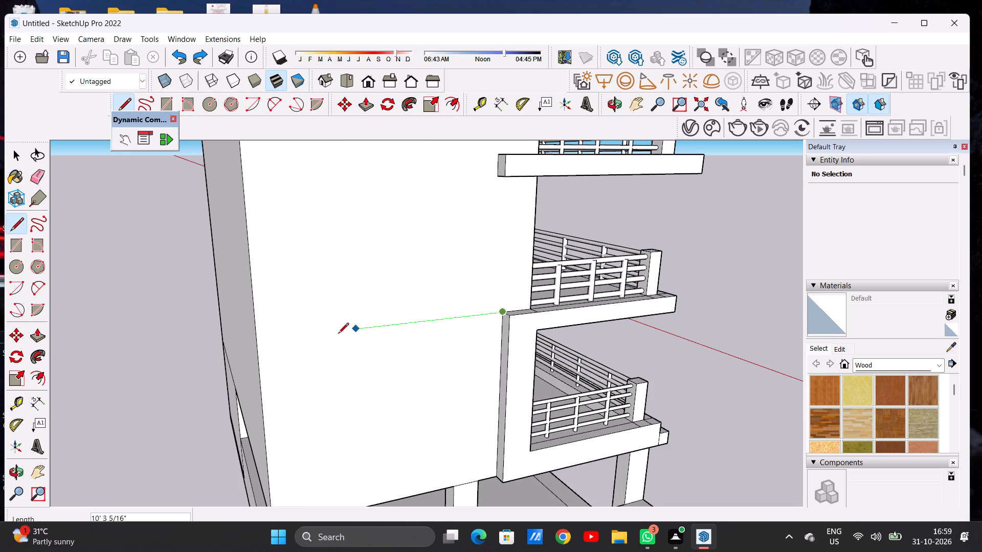
left_click(258, 338)
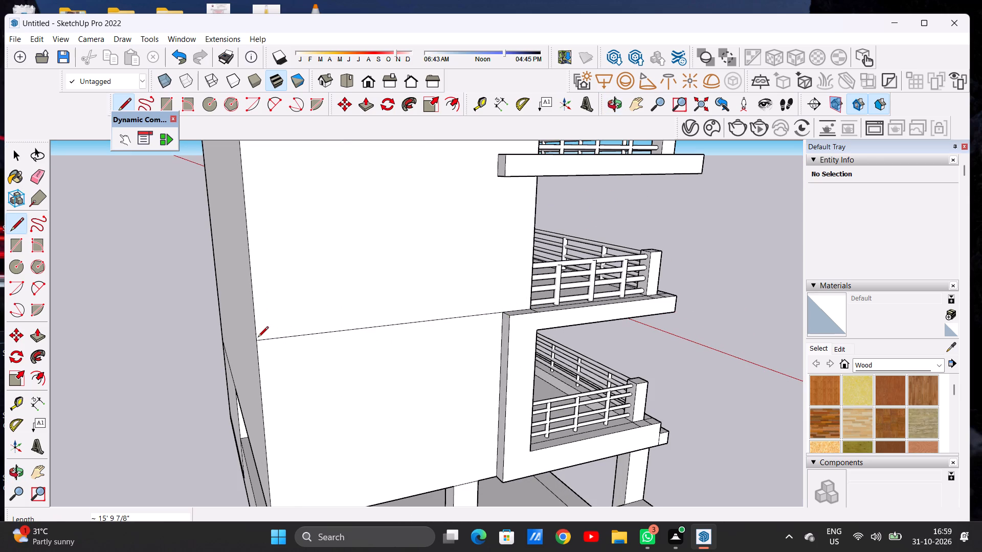
key("space")
Draw a horizontal line about 15' 1 3/16" across the side wall from the top balcony slab's upper end corner to the wall's far edge.
scroll(316, 355, "down", 5)
scroll(317, 356, "up", 1)
scroll(317, 356, "down", 9)
middle_click_drag(366, 355, 295, 338)
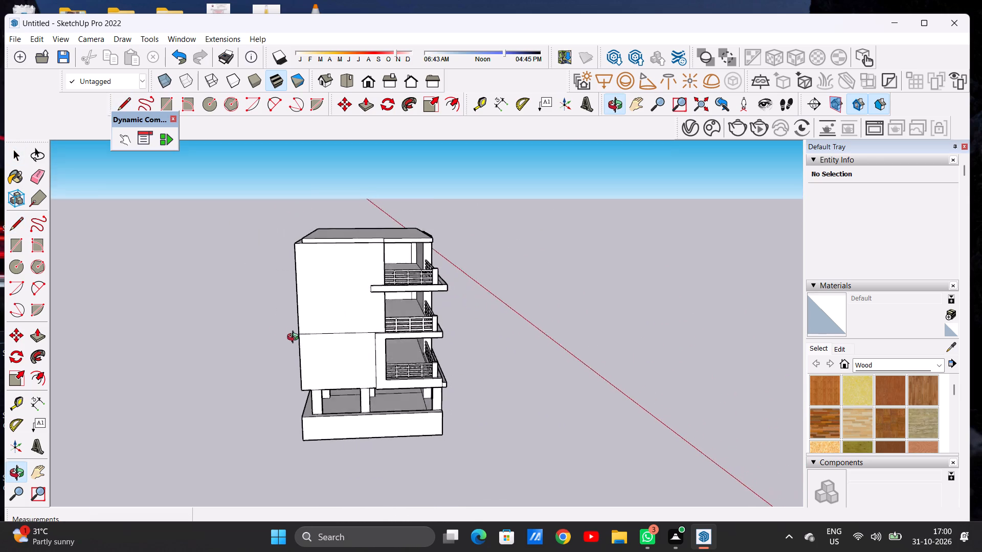
middle_click_drag(295, 338, 287, 324)
scroll(342, 350, "down", 5)
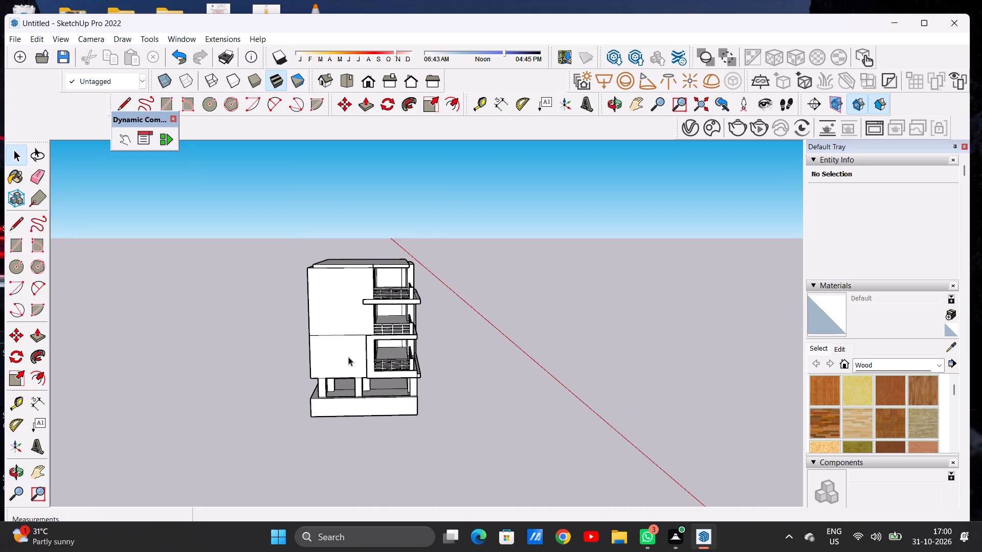
middle_click_drag(326, 314, 428, 314)
scroll(384, 308, "up", 3)
scroll(381, 308, "down", 1)
scroll(375, 308, "up", 2)
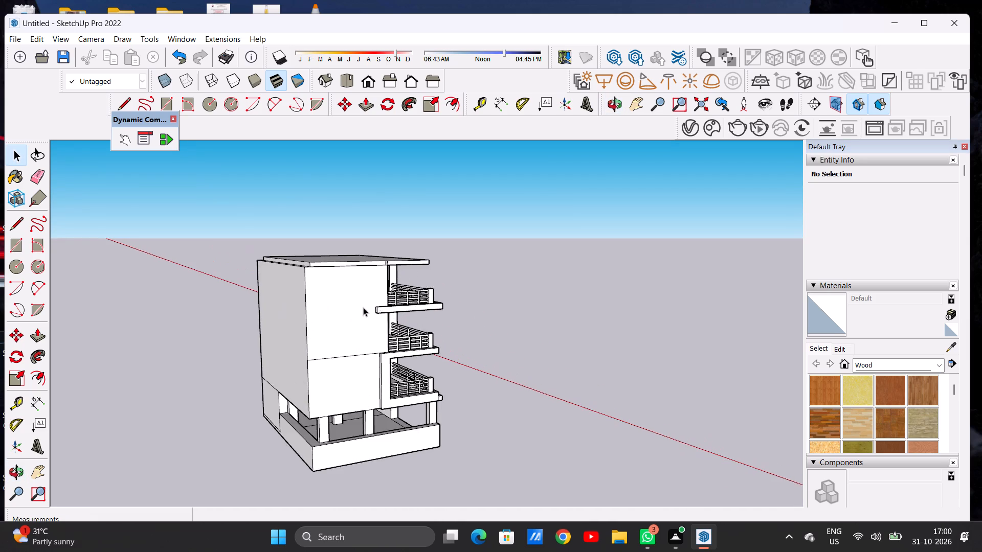
scroll(363, 307, "up", 8)
key("l")
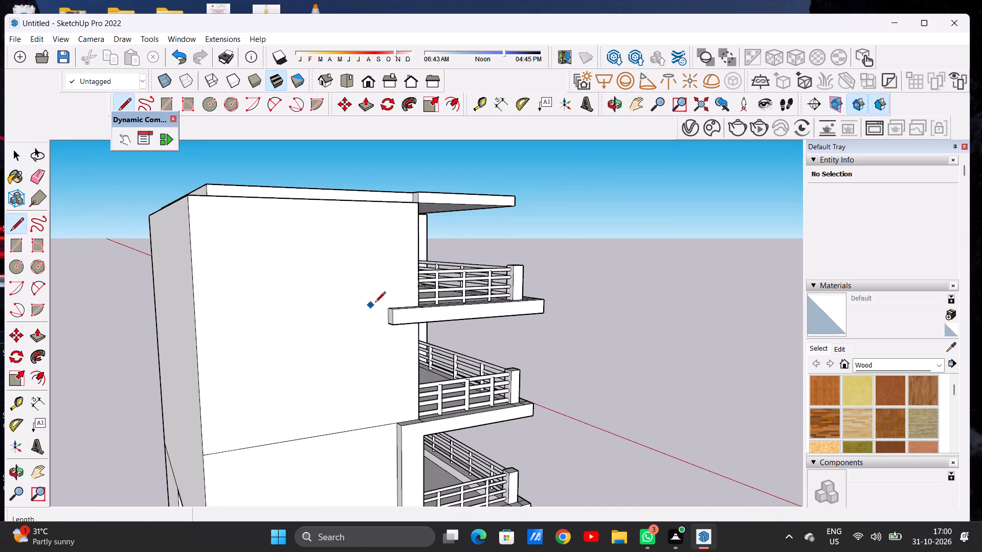
scroll(384, 303, "up", 8)
scroll(397, 319, "down", 1)
scroll(397, 319, "up", 1)
left_click(393, 313)
scroll(388, 310, "down", 4)
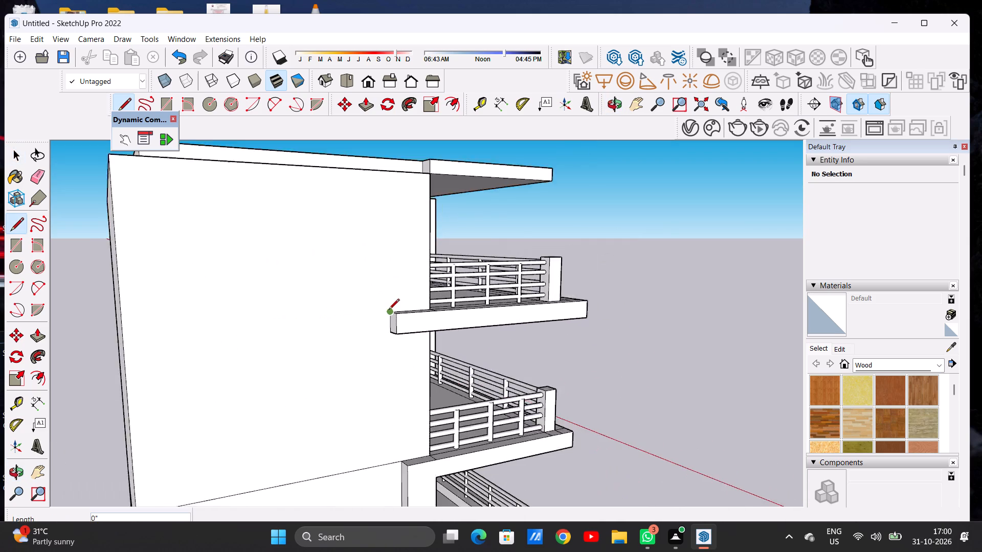
scroll(389, 310, "down", 8)
scroll(265, 323, "up", 2)
scroll(265, 323, "down", 1)
scroll(265, 323, "up", 2)
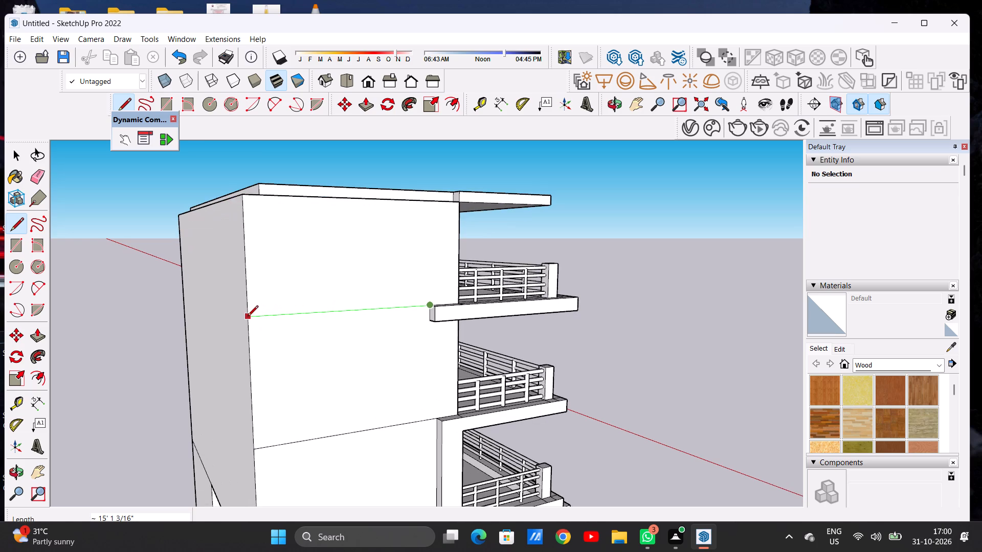
left_click(248, 317)
key("space")
Draw a window rectangle about 5' 9" high by 4' 6 3/8" wide on the side wall's lowest section, beside the balcony frame.
scroll(340, 358, "down", 10)
middle_click_drag(395, 345, 287, 331)
scroll(394, 338, "down", 6)
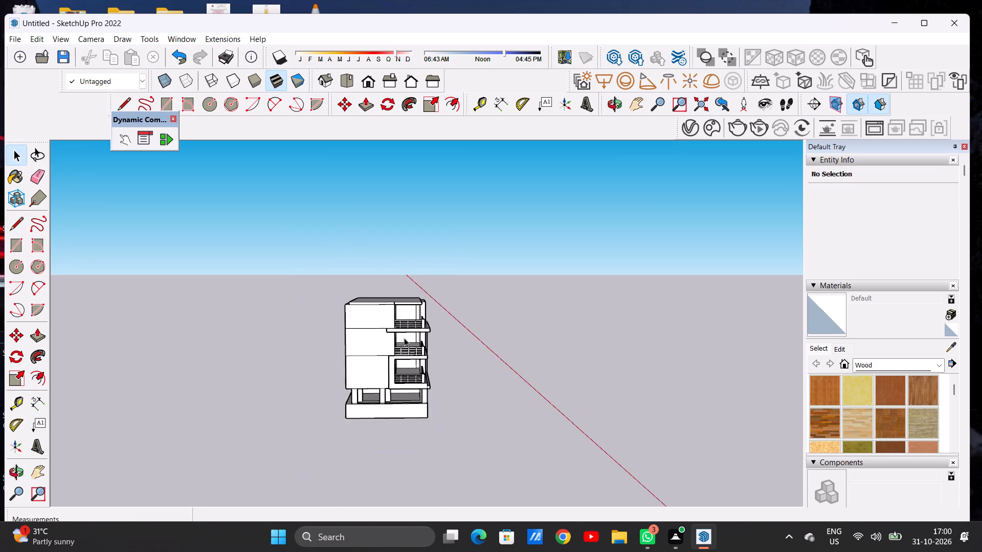
scroll(368, 367, "up", 7)
middle_click_drag(397, 385, 405, 372)
scroll(370, 374, "up", 11)
middle_click_drag(373, 360, 369, 369)
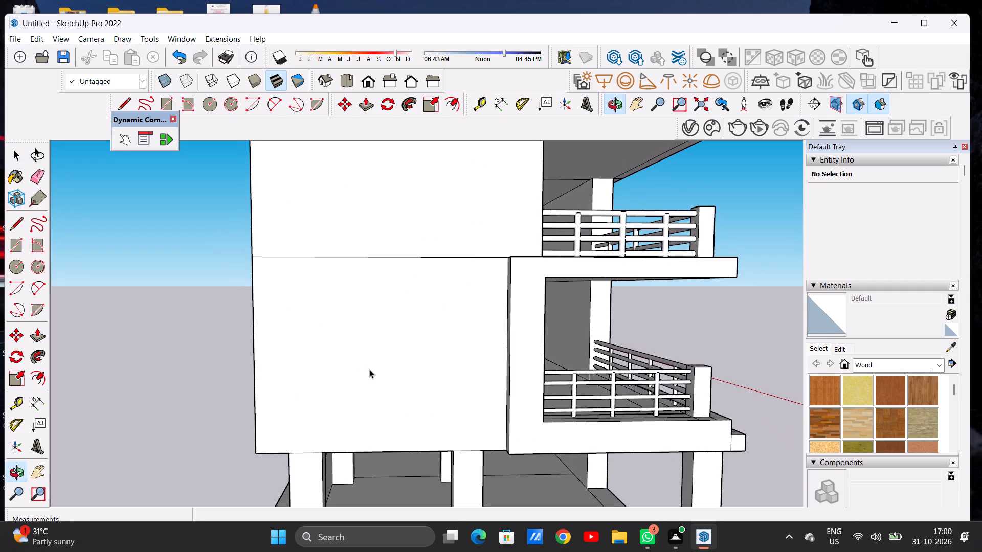
key("r")
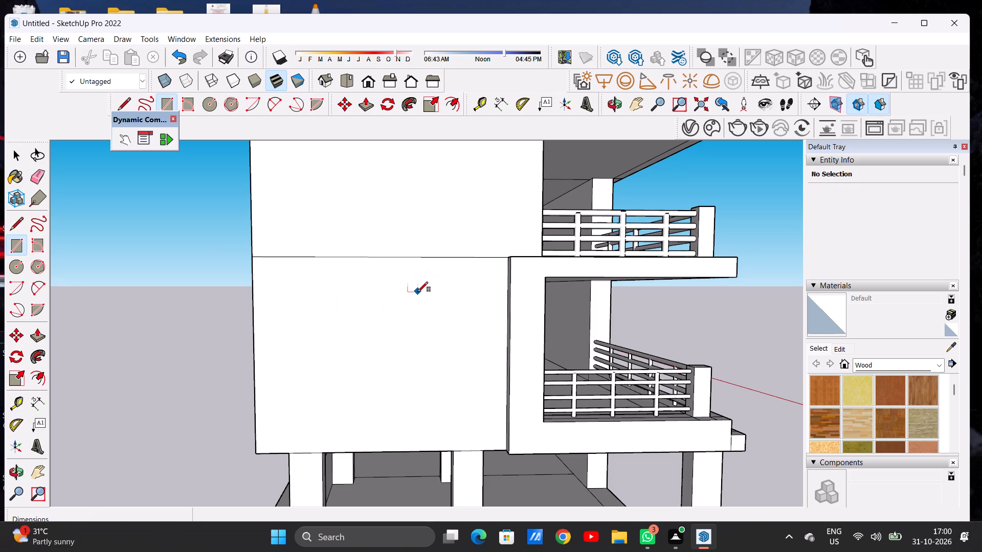
left_click(408, 305)
left_click(480, 395)
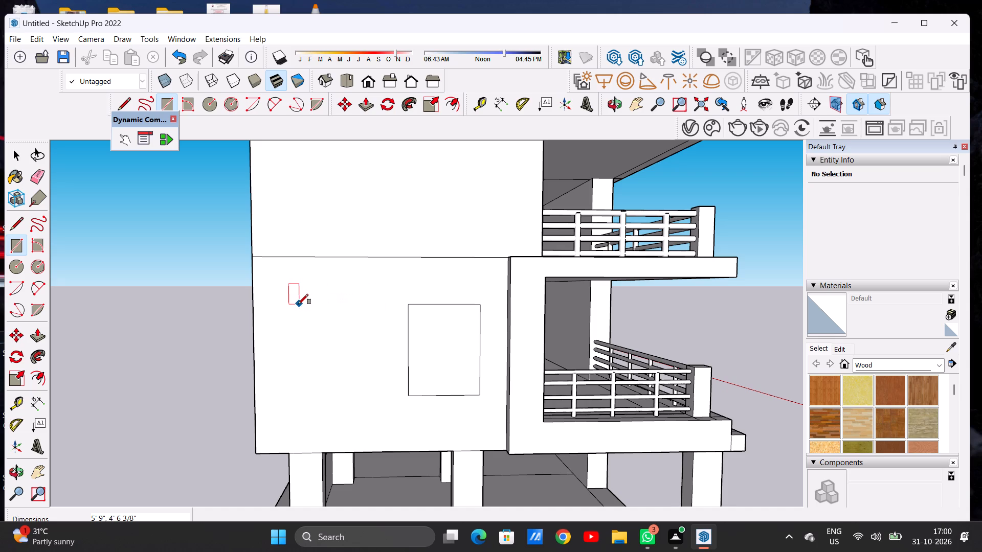
Draw a second window rectangle about 5' 1/2" high by 3' 10 7/16" wide on the same section, nearer the wall's far edge.
left_click(298, 304)
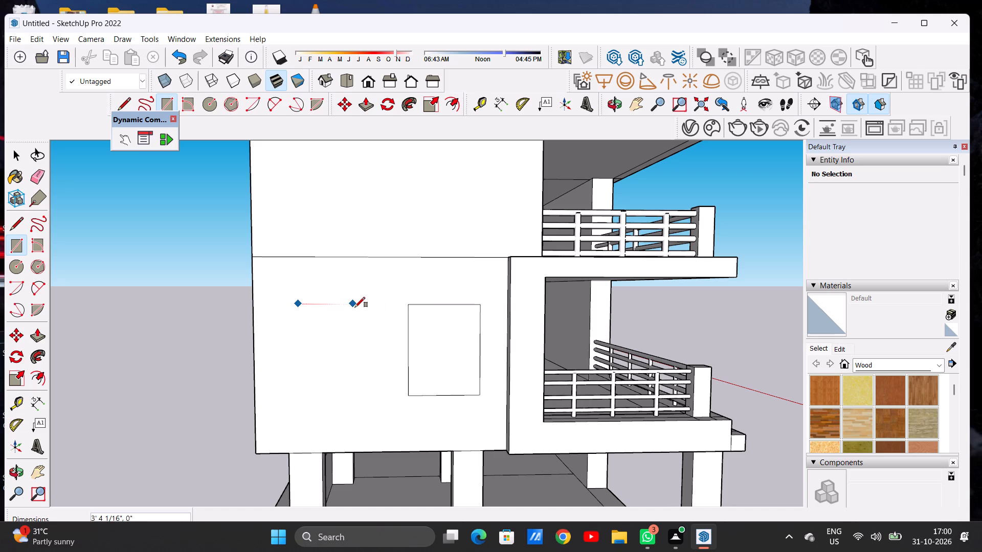
left_click(361, 308)
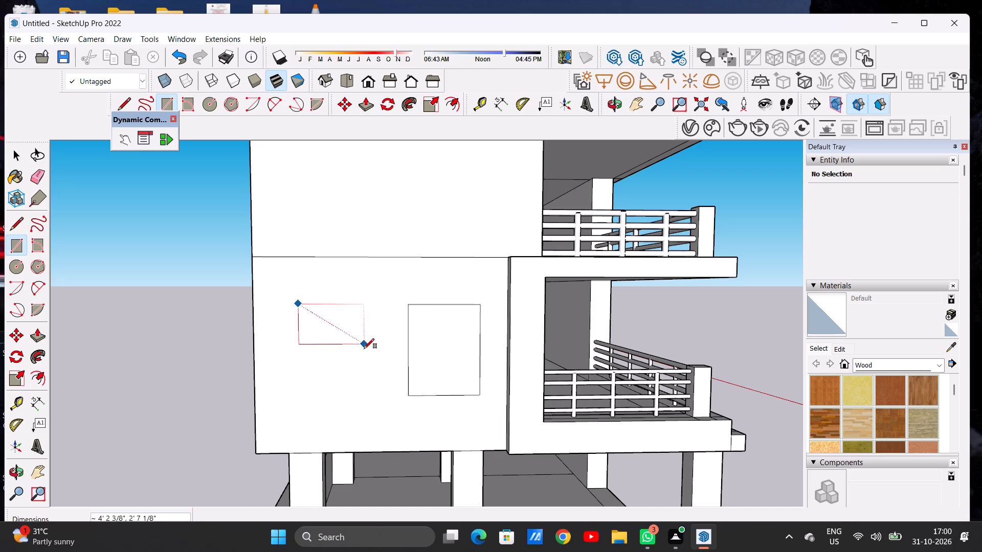
left_click(362, 384)
key("space")
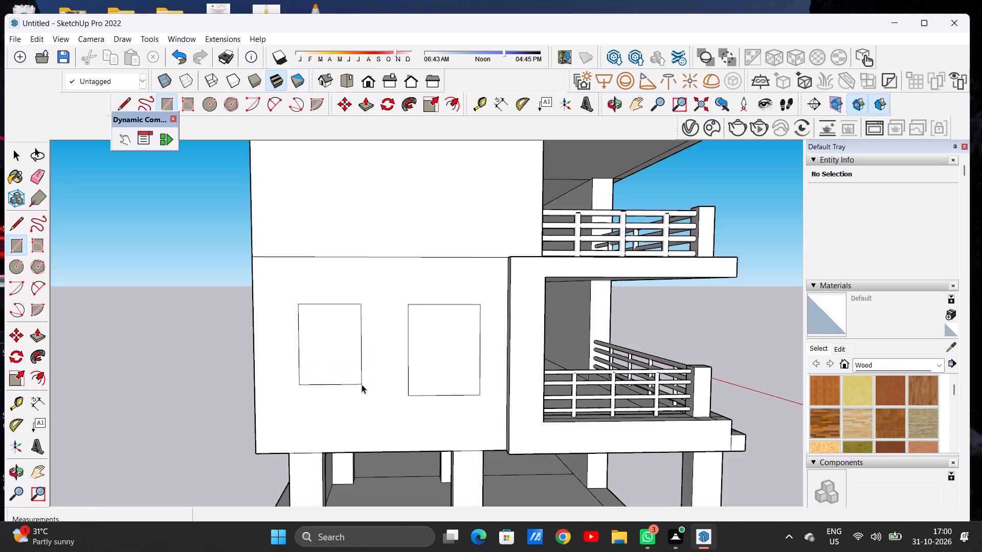
Draw a thin rectangle about 5' 2 15/16" wide by 3 13/16" high just above the window beside the balcony frame.
scroll(362, 384, "down", 12)
scroll(394, 364, "up", 11)
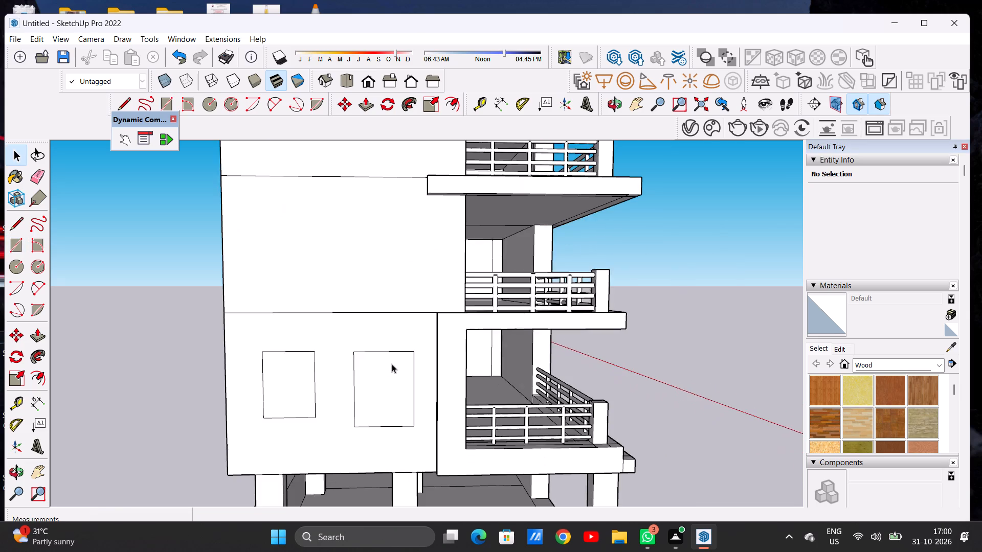
middle_click_drag(381, 367, 373, 400)
scroll(381, 387, "up", 4)
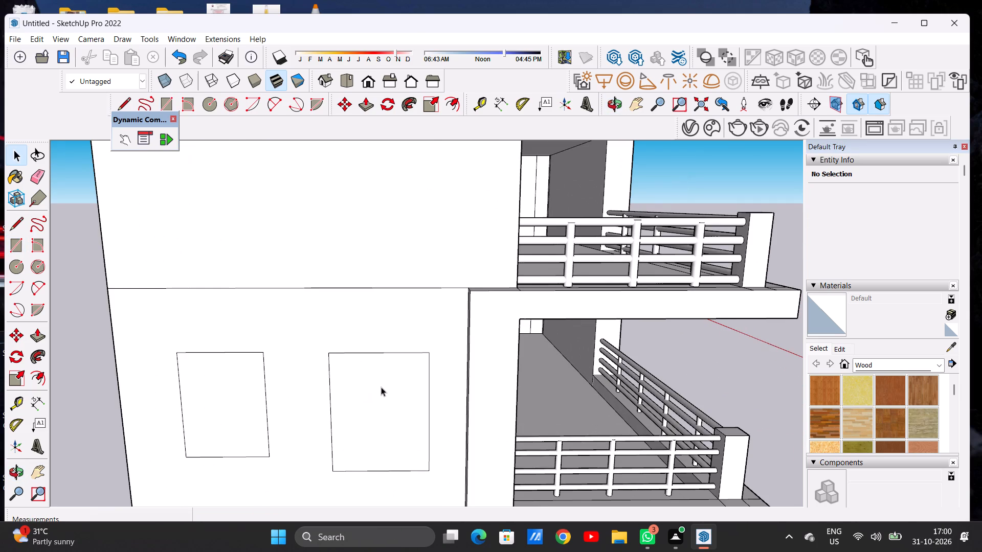
key("r")
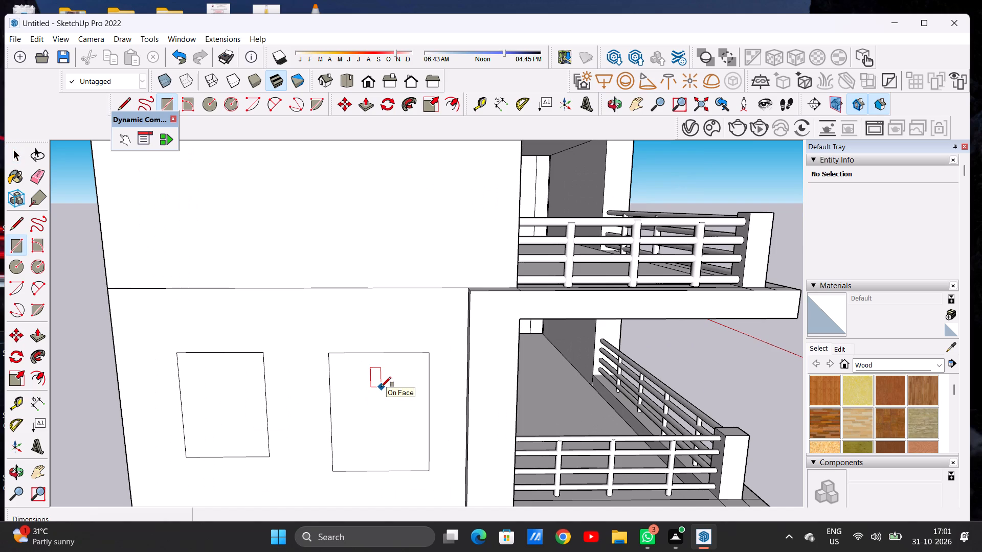
scroll(381, 387, "up", 2)
middle_click_drag(392, 386, 396, 386)
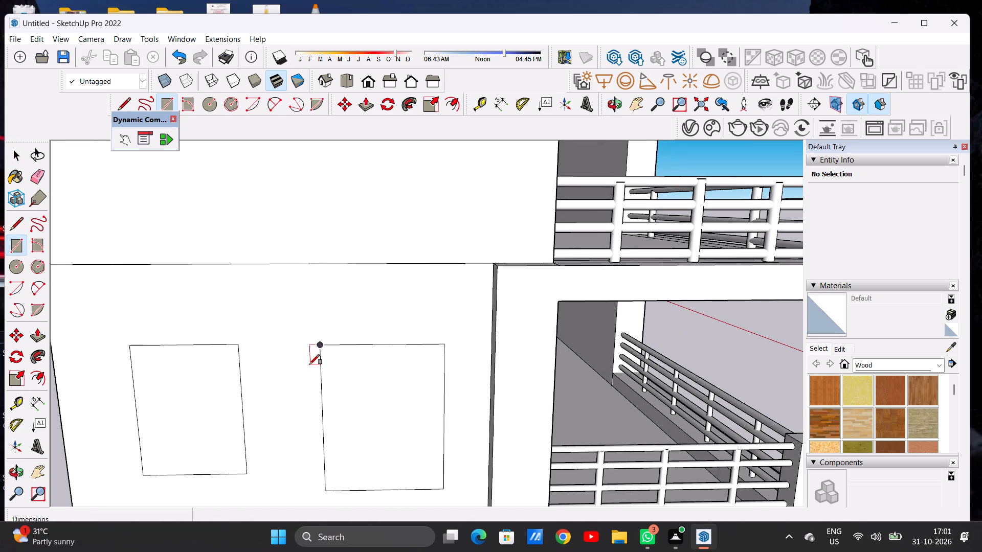
scroll(308, 348, "up", 7)
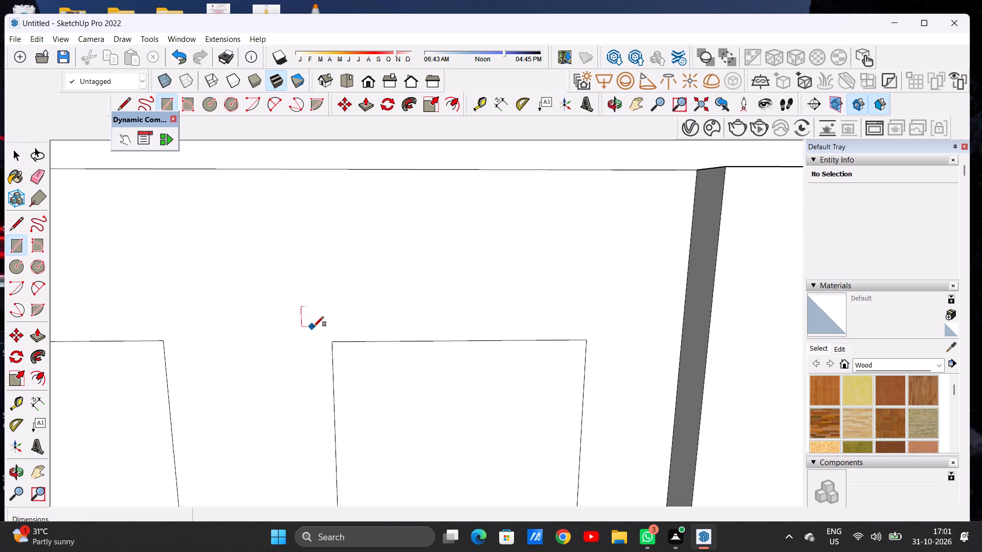
left_click(309, 327)
left_click(607, 308)
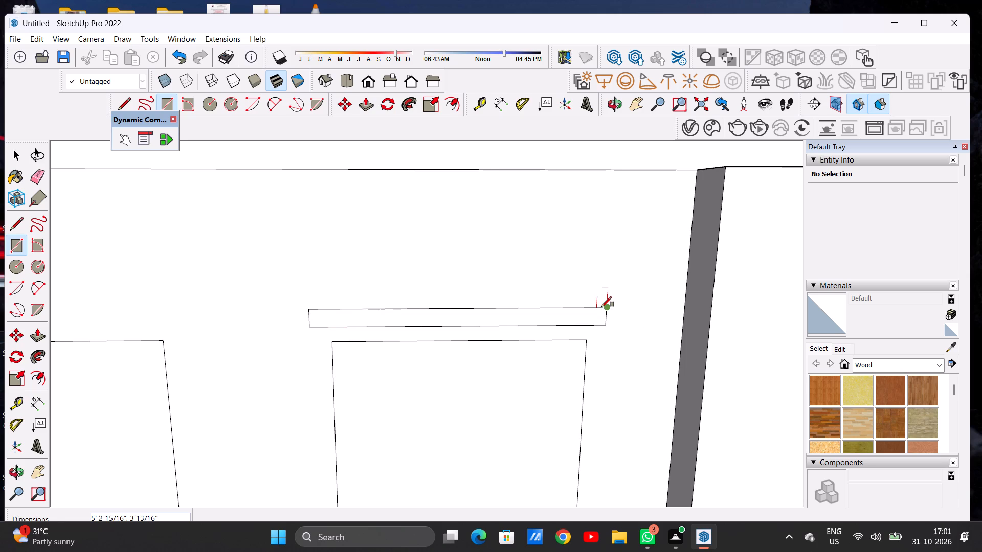
key("space")
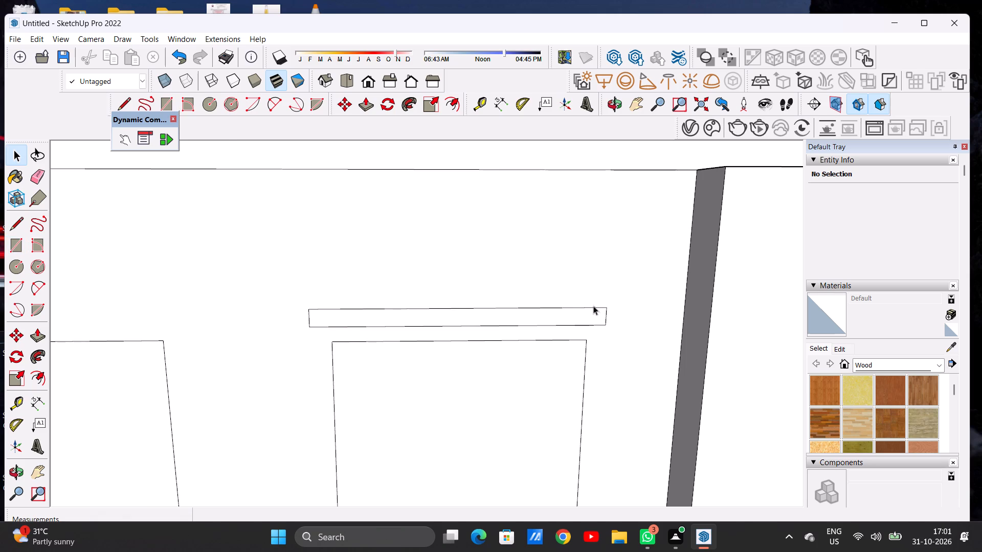
Move the thin rectangle down about 2 1/16" toward the top edge of the window beside the balcony frame.
scroll(579, 305, "down", 6)
middle_click_drag(554, 321, 548, 308)
scroll(585, 303, "up", 6)
double_click(585, 300)
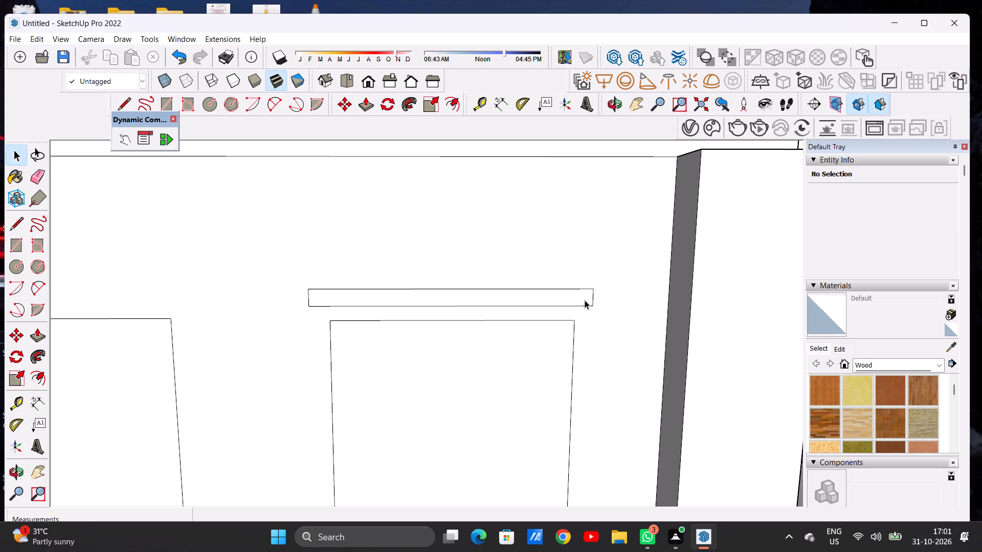
key("m")
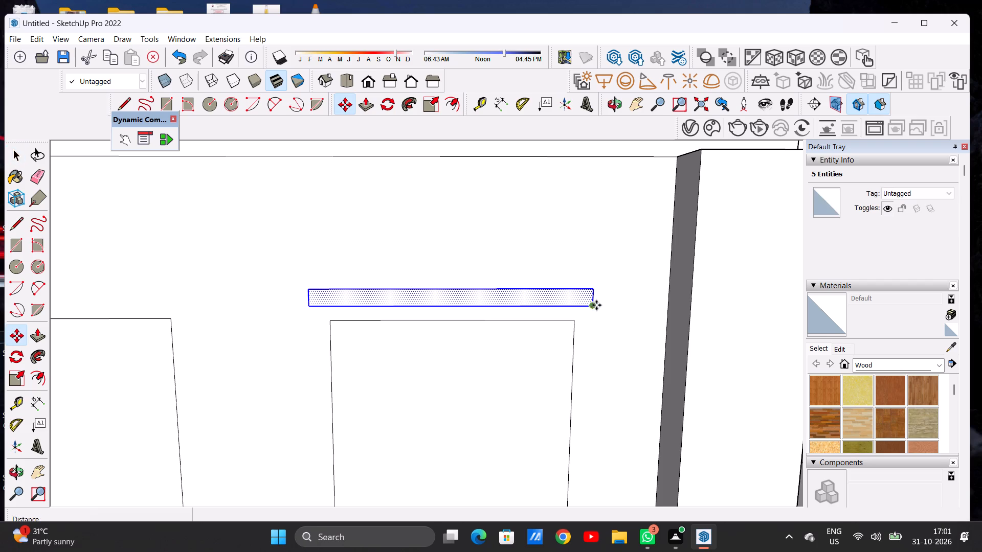
left_click(595, 305)
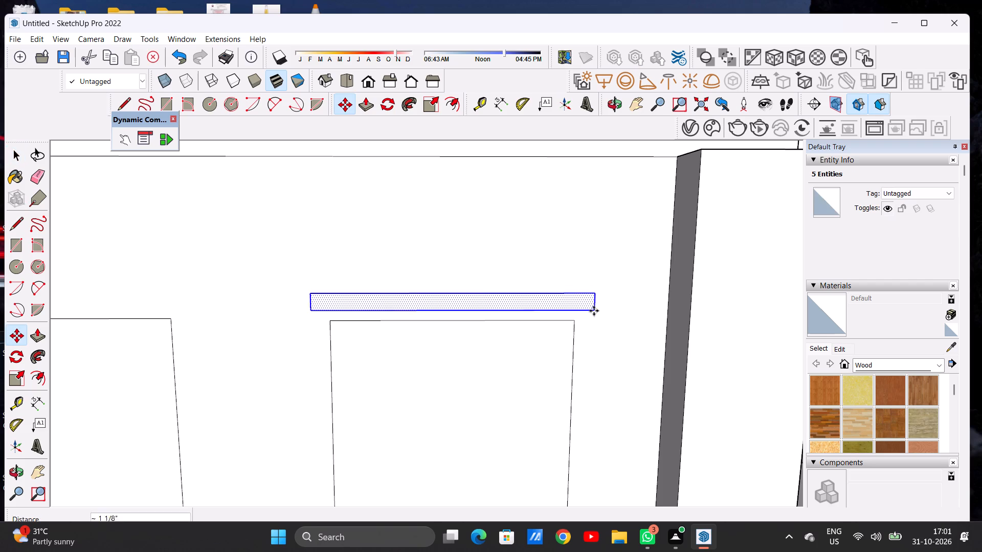
left_click(593, 315)
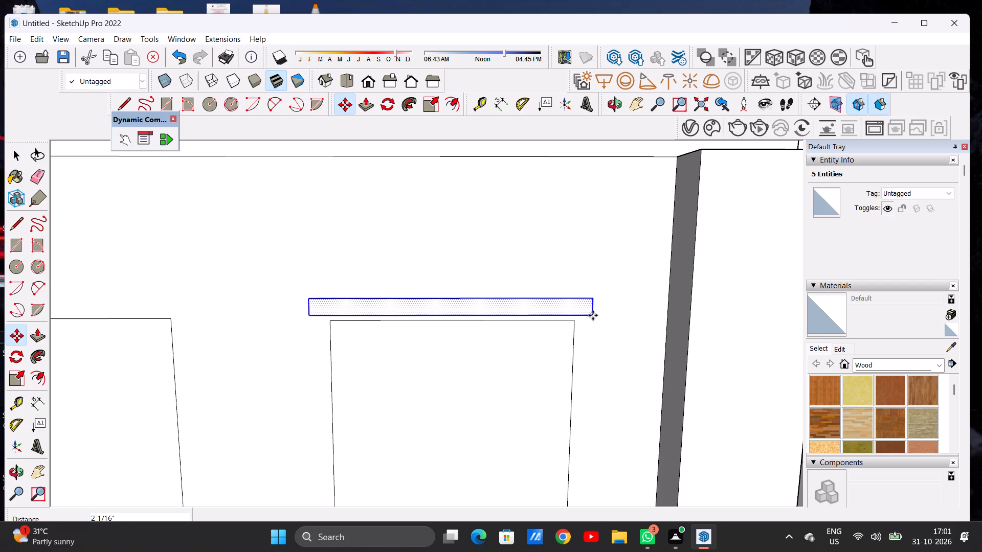
key("space")
scroll(572, 304, "down", 10)
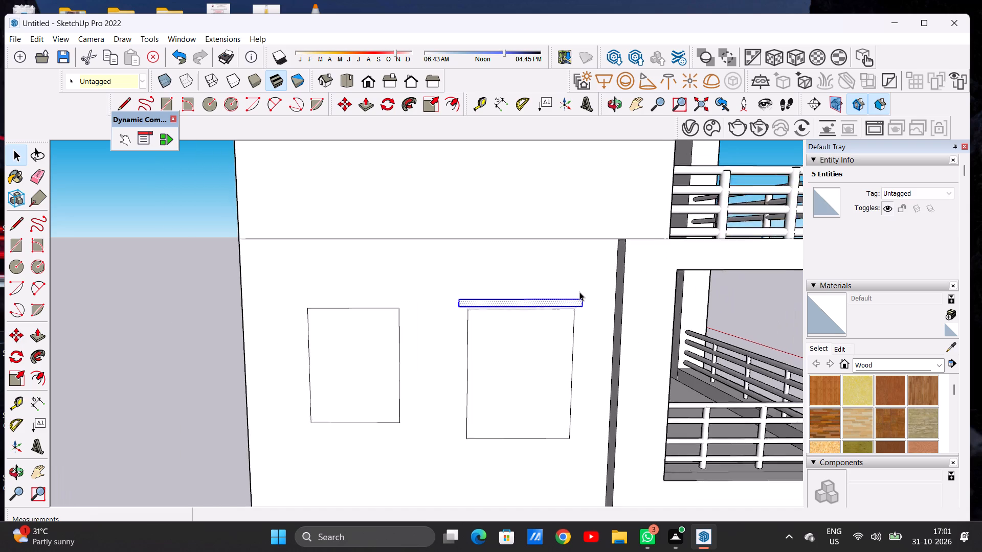
scroll(579, 292, "down", 3)
left_click(256, 351)
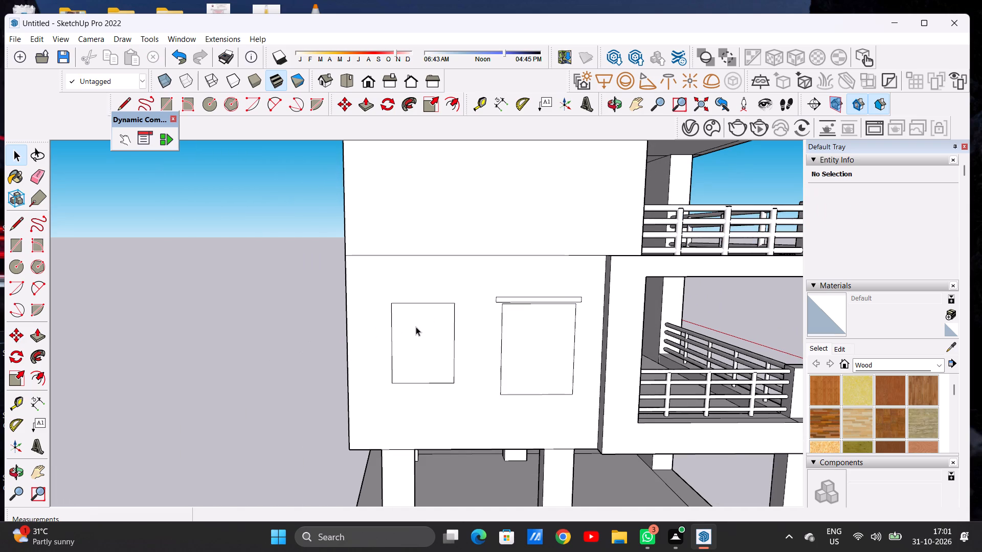
Draw a thin rectangle about 4' 6 9/16" wide by 3 5/8" high just above the window nearer the wall's far edge.
scroll(414, 340, "up", 5)
middle_click(415, 340)
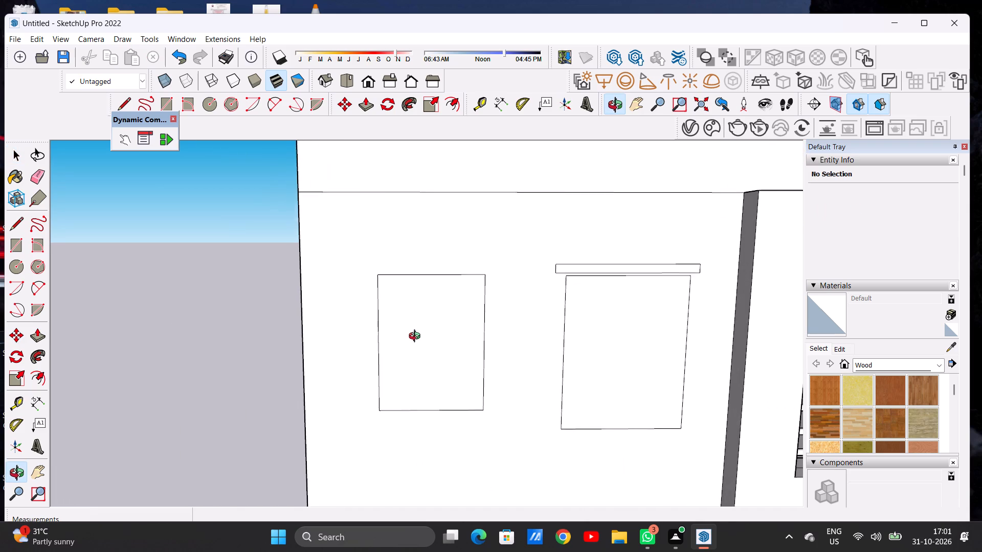
scroll(423, 268, "up", 3)
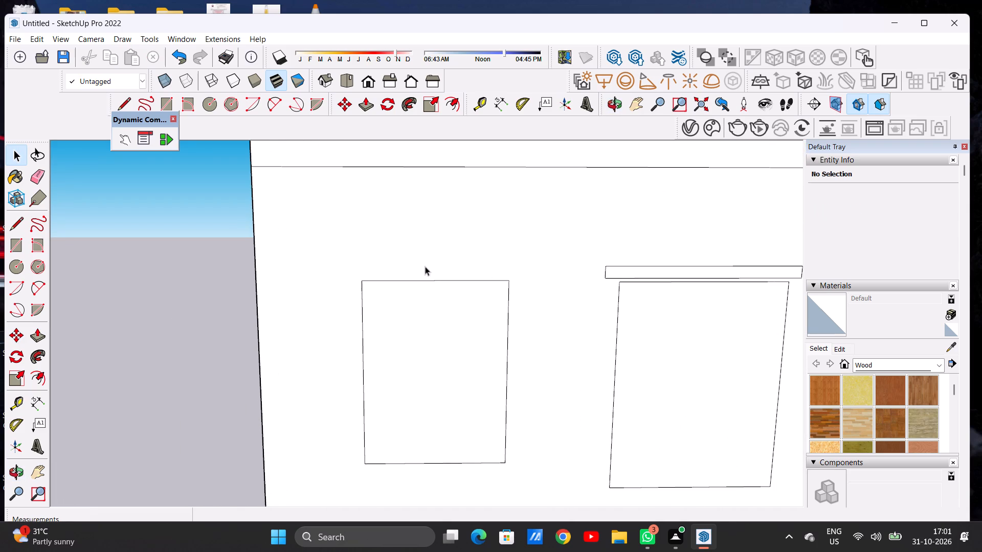
key("r")
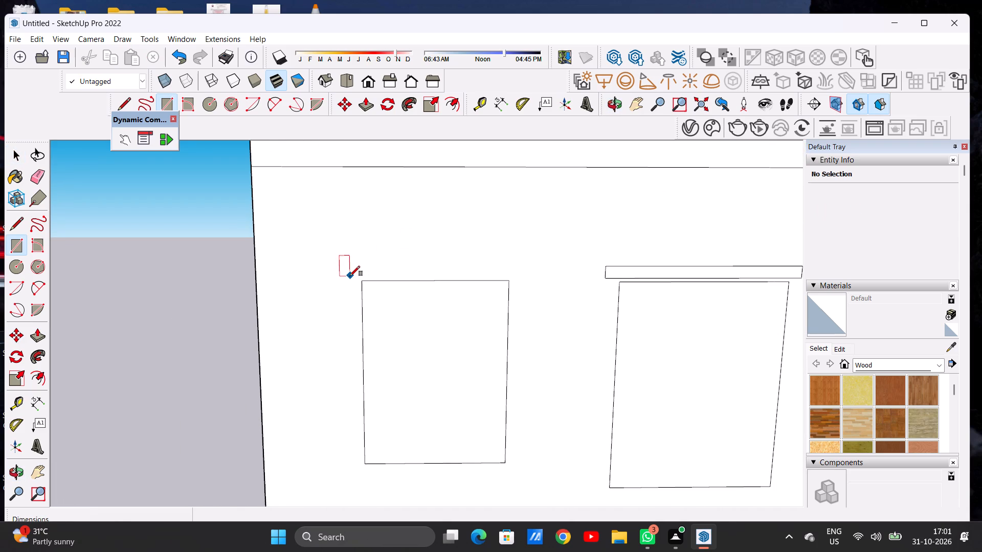
left_click(350, 276)
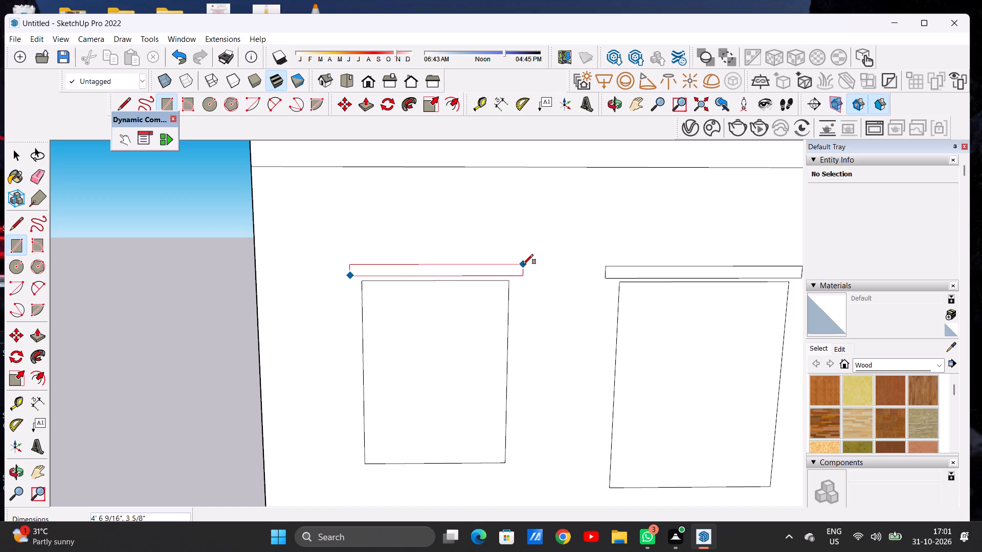
left_click(523, 264)
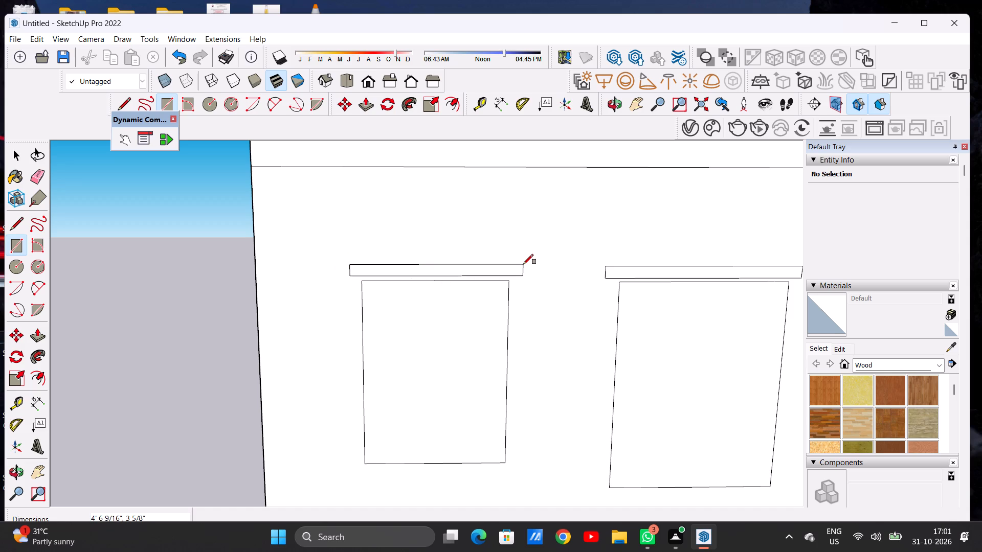
key("space")
Push the face of the window beside the balcony frame about 7 13/16" into the wall.
scroll(446, 295, "down", 15)
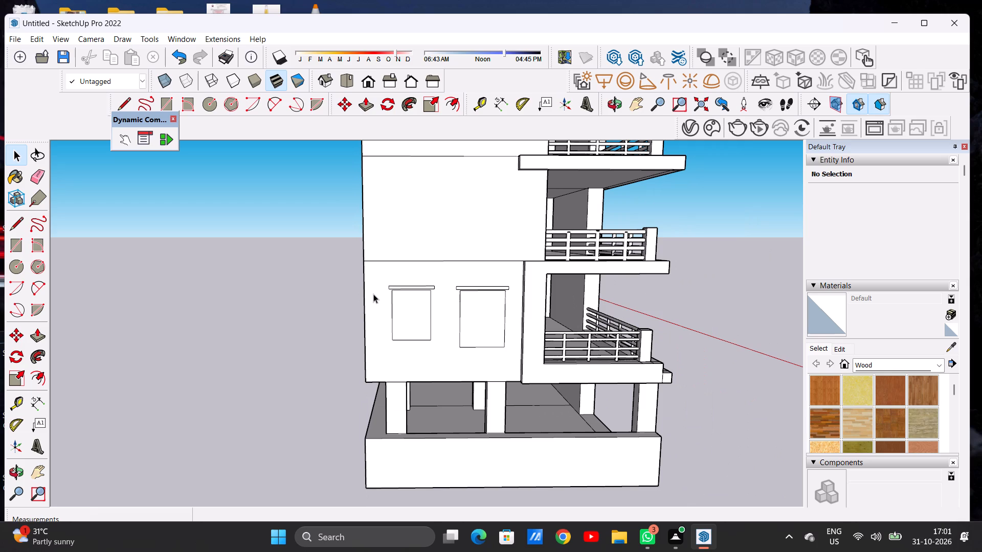
scroll(373, 294, "down", 14)
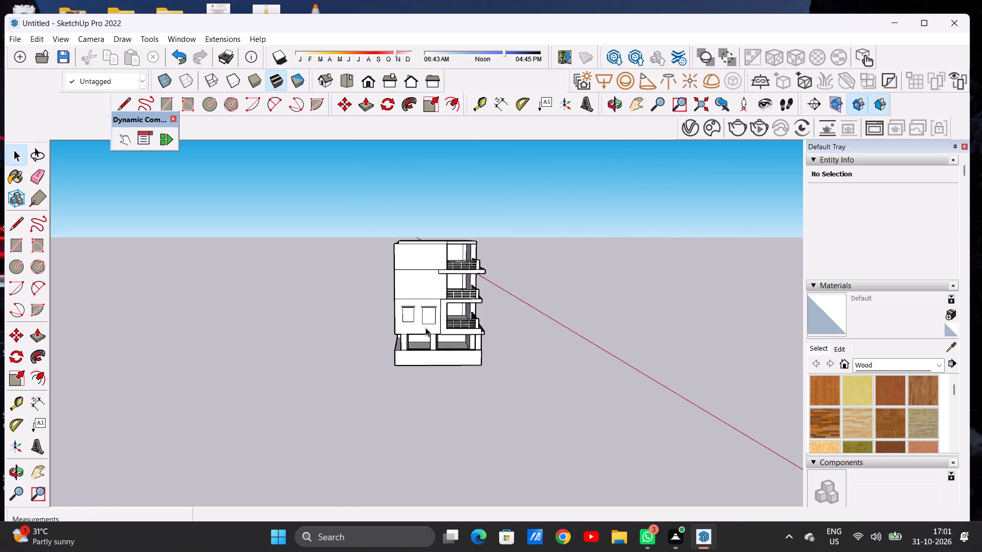
scroll(427, 321, "up", 10)
scroll(432, 313, "down", 1)
scroll(432, 313, "up", 13)
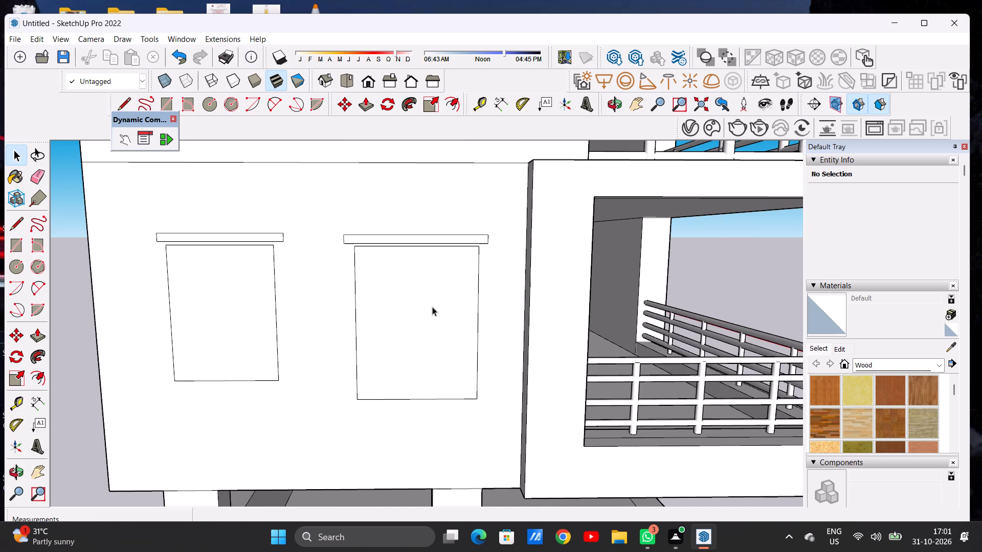
key("p")
middle_click_drag(406, 302, 395, 345)
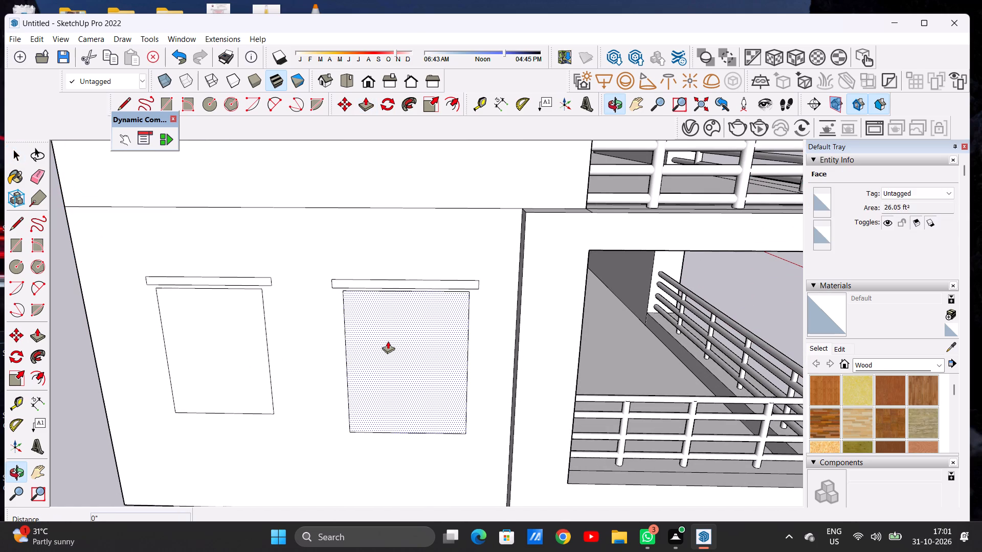
scroll(388, 341, "up", 4)
left_click(388, 341)
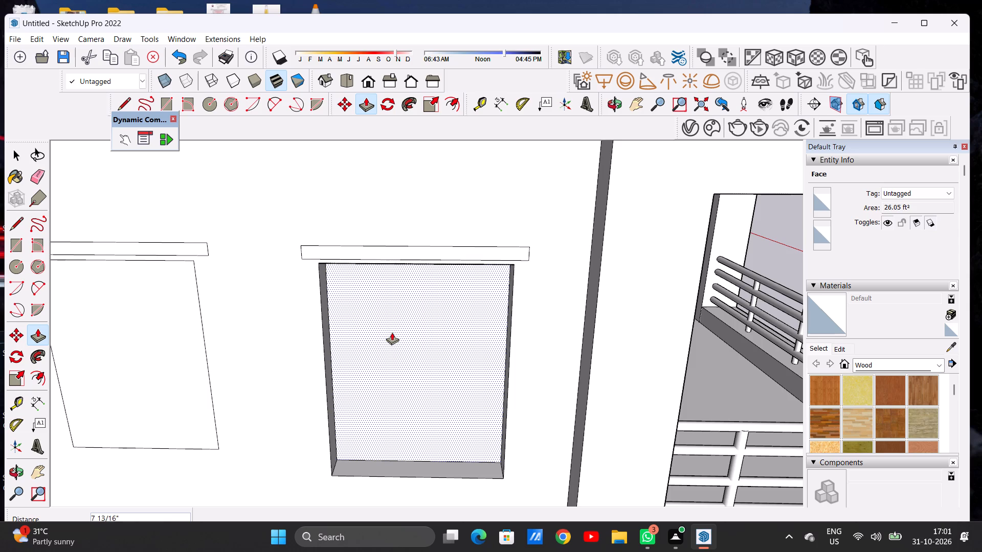
left_click(392, 332)
key("space")
Offset the recessed window face's outline inward by about 3 7/8" to form a frame border.
scroll(392, 351, "down", 6)
middle_click_drag(402, 367, 402, 340)
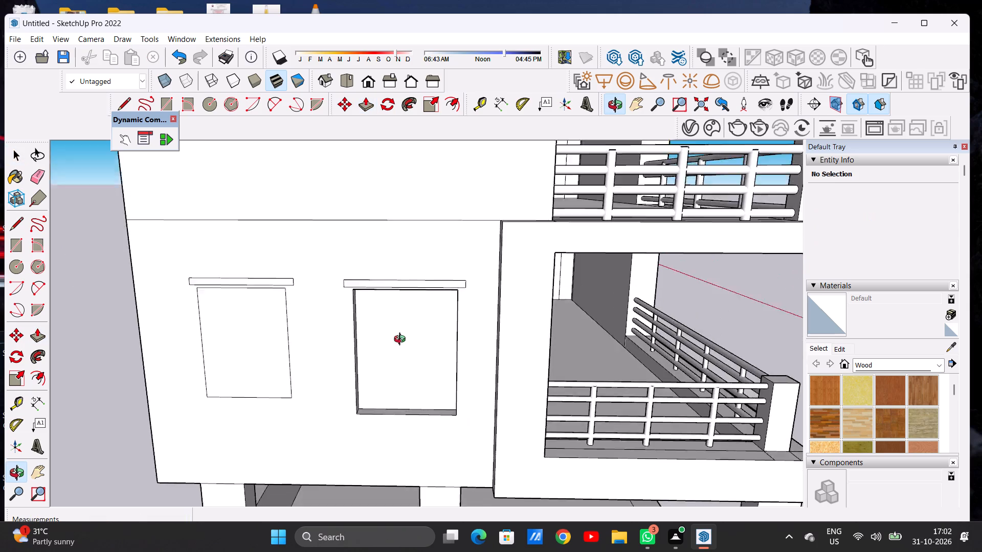
middle_click_drag(402, 340, 403, 310)
scroll(421, 337, "up", 1)
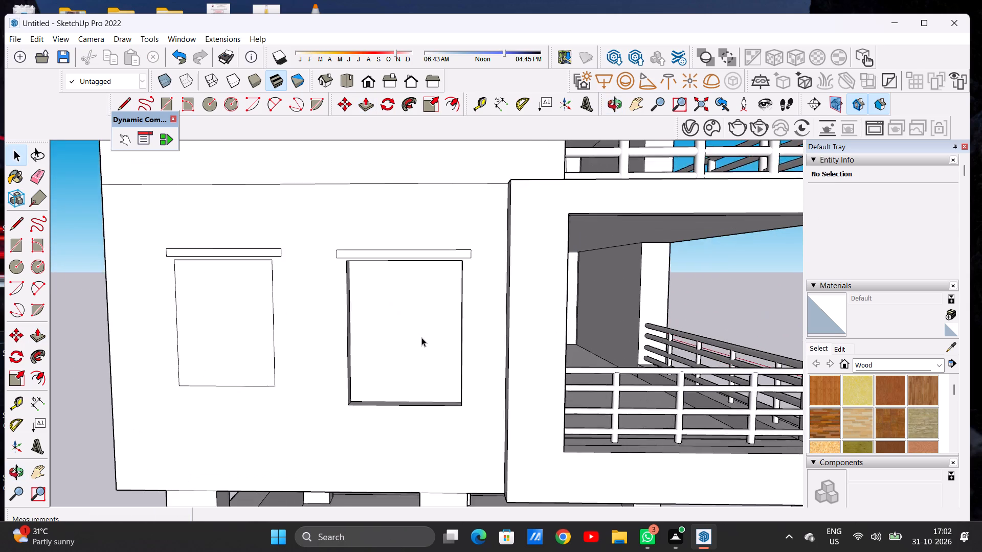
scroll(421, 337, "up", 3)
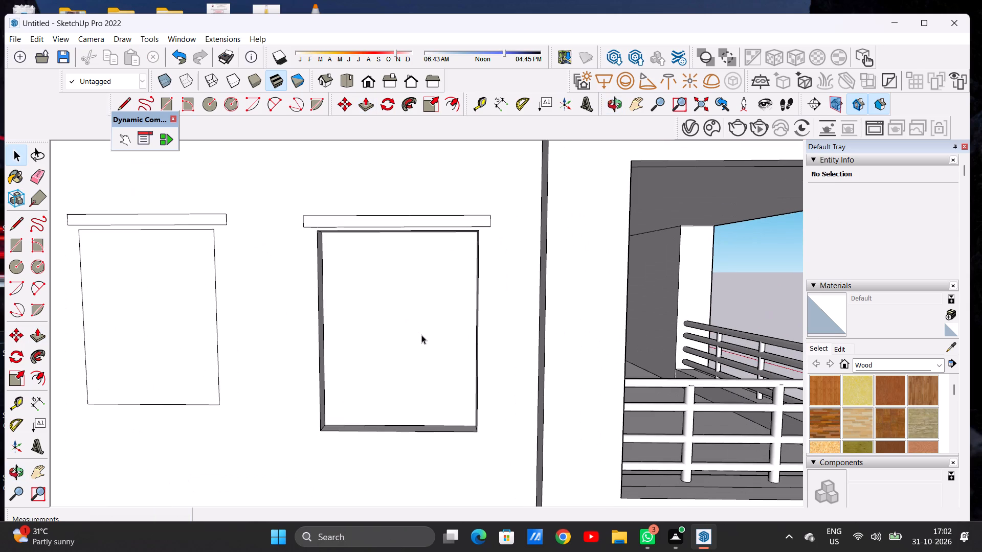
key("o")
key("f")
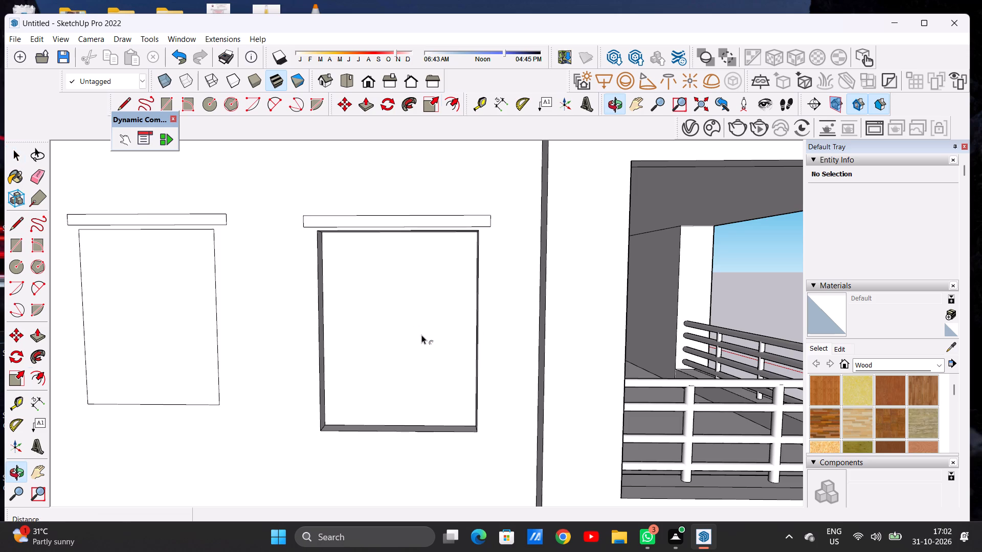
left_click(367, 255)
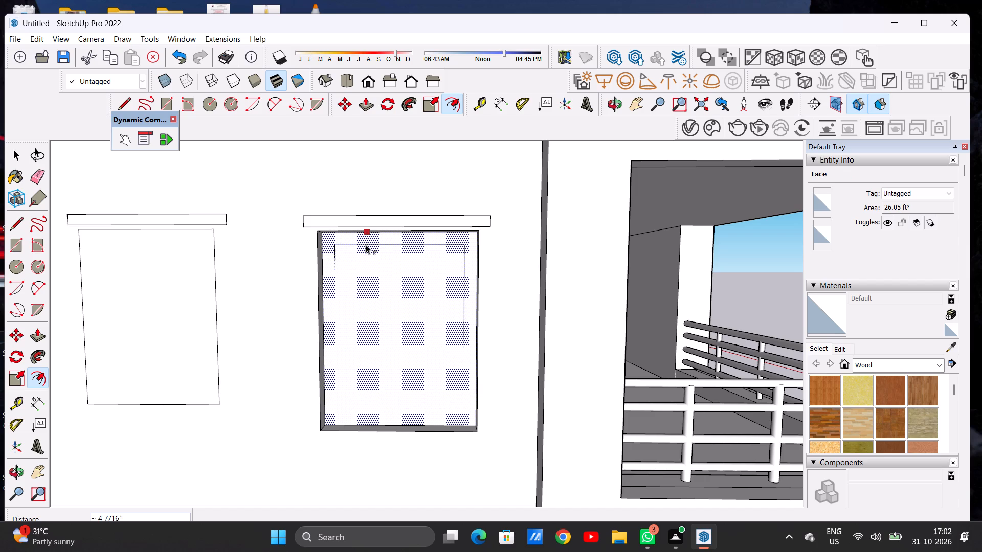
left_click(366, 243)
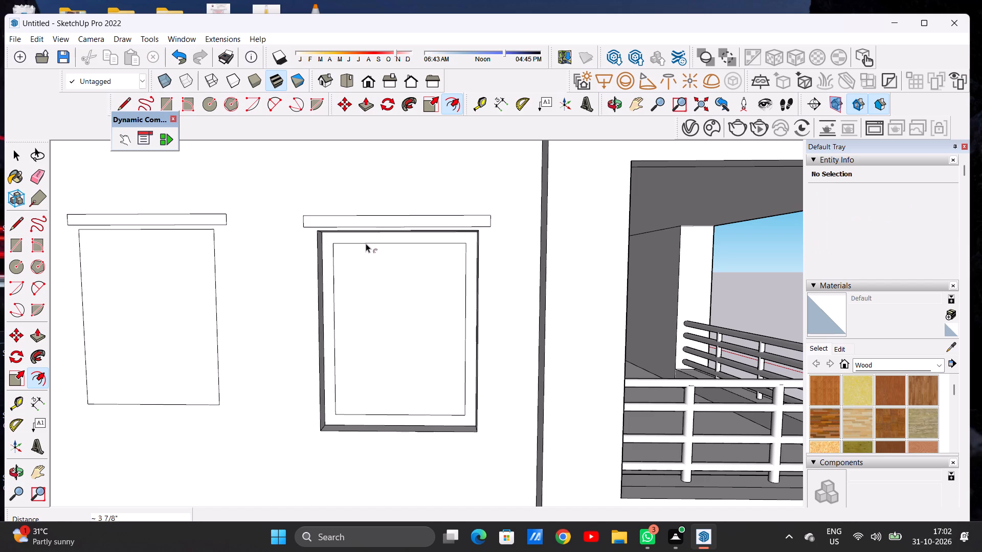
key("space")
Draw two closely spaced vertical lines about 5' 1 3/16" long inside the frame of the window beside the balcony frame, forming a central mullion.
key("l")
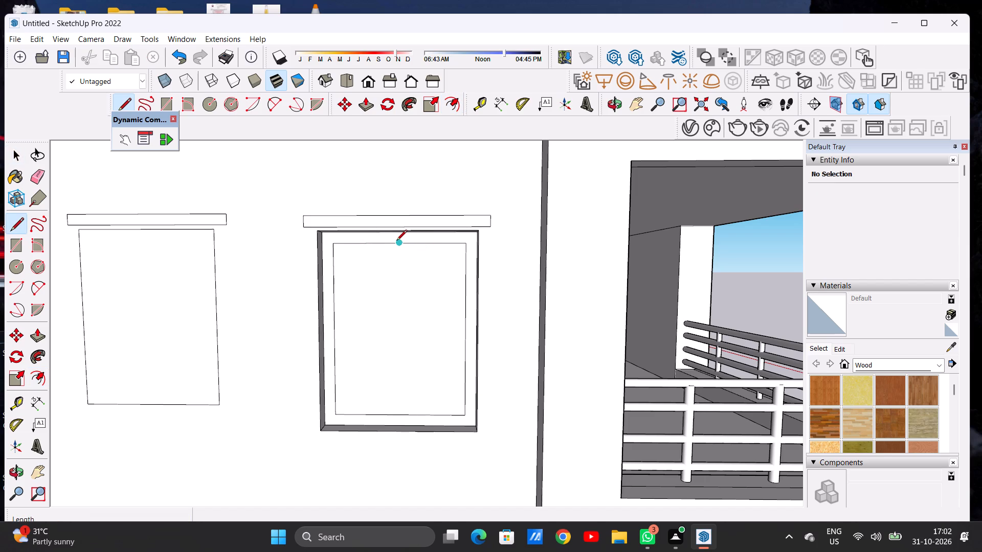
left_click(392, 243)
left_click(387, 415)
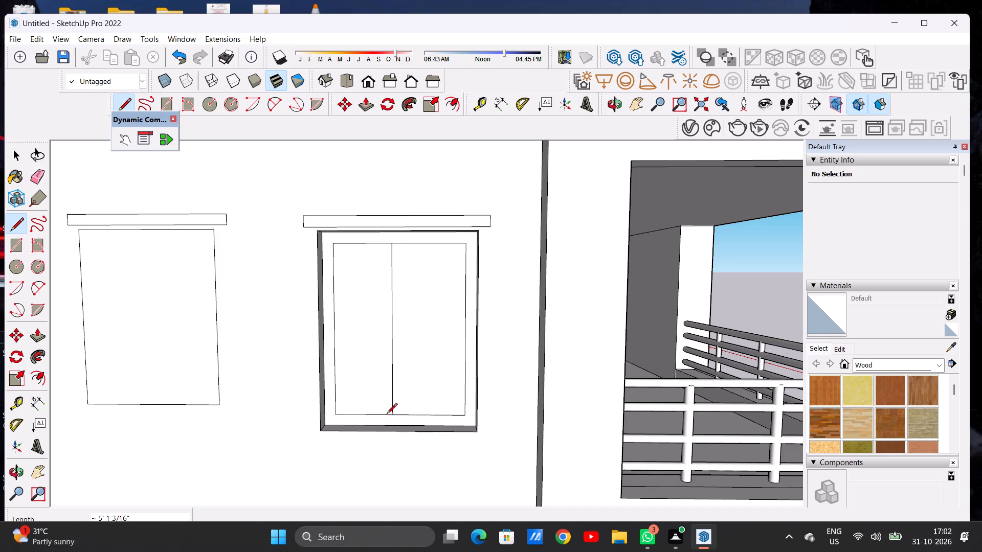
left_click(405, 243)
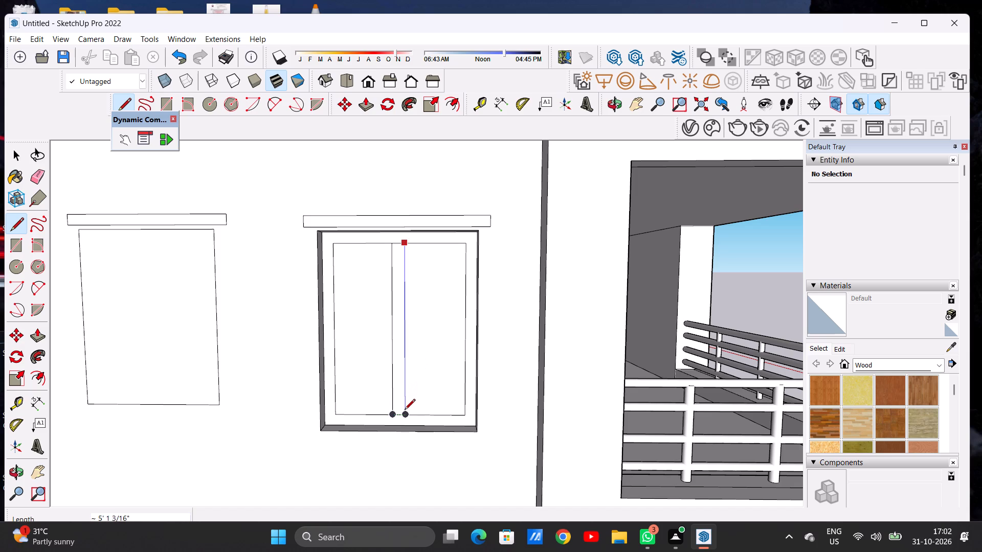
left_click(405, 411)
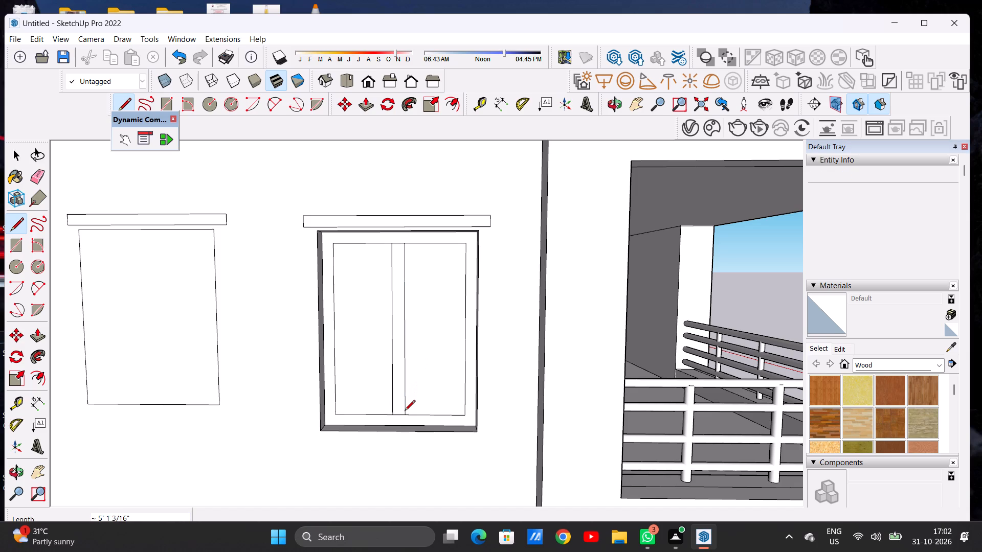
scroll(443, 392, "down", 14)
scroll(395, 371, "up", 8)
scroll(396, 370, "down", 1)
key("space")
Push the face of the window nearer the wall's far edge about 6 5/8" into the wall.
type("OF")
key("space")
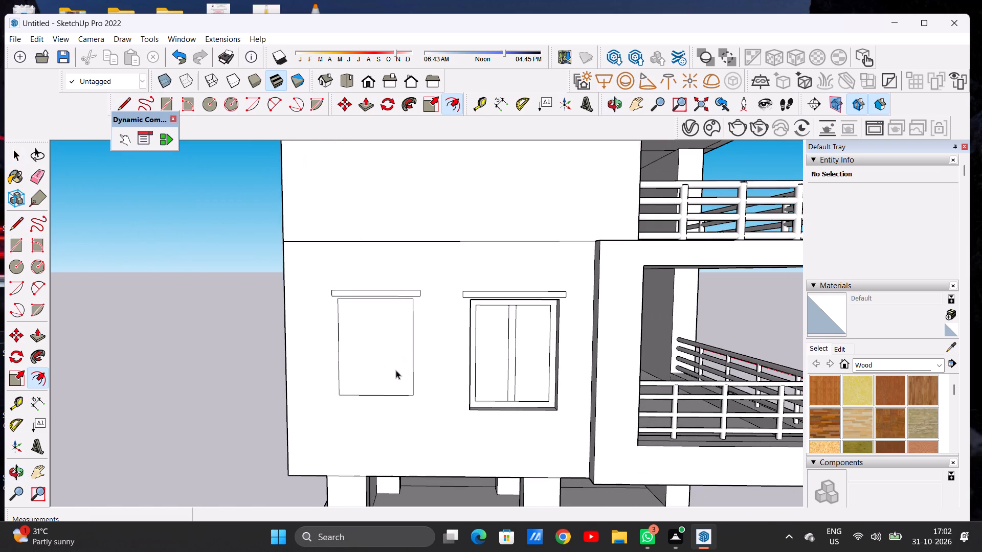
key("p")
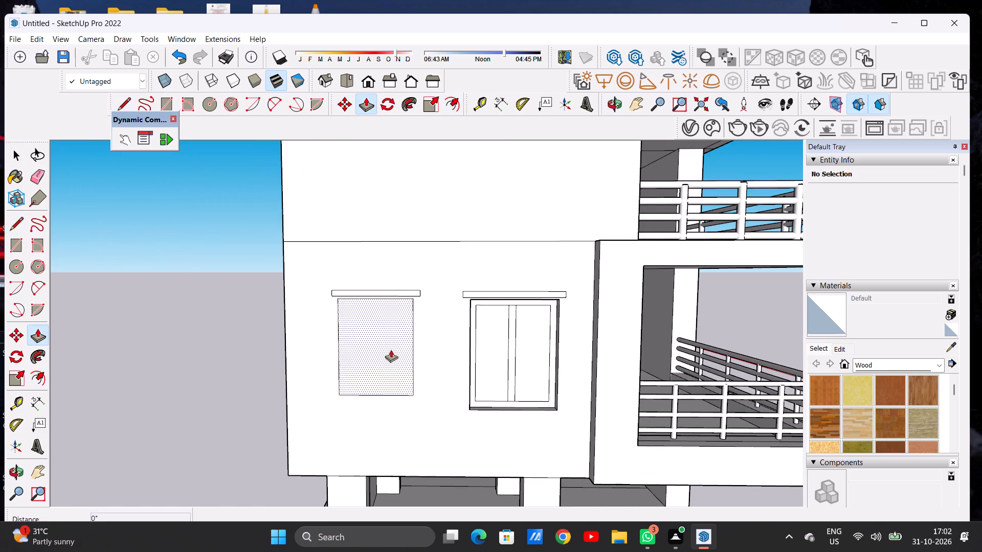
scroll(386, 342, "down", 4)
middle_click_drag(387, 330, 390, 403)
scroll(390, 401, "down", 1)
scroll(386, 369, "up", 13)
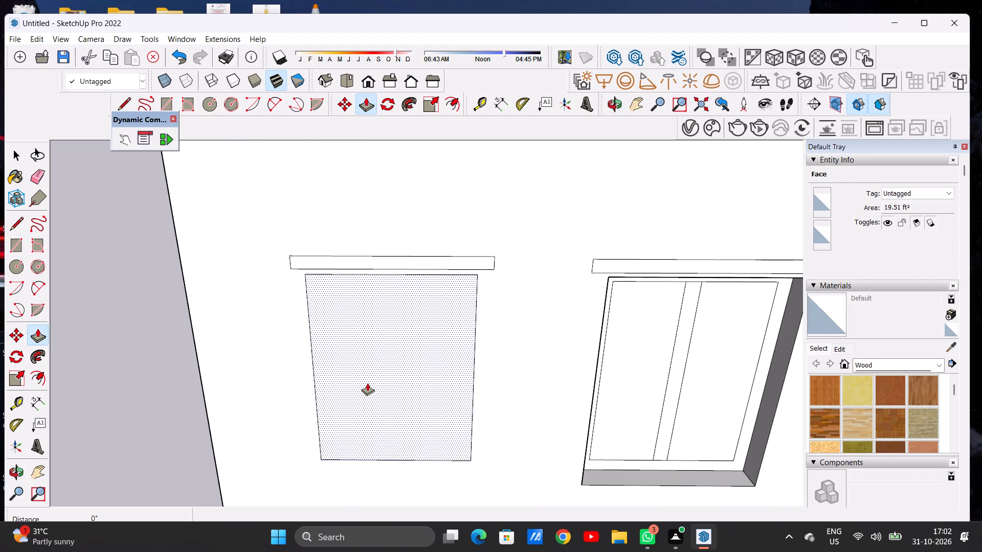
left_click(367, 383)
left_click(372, 372)
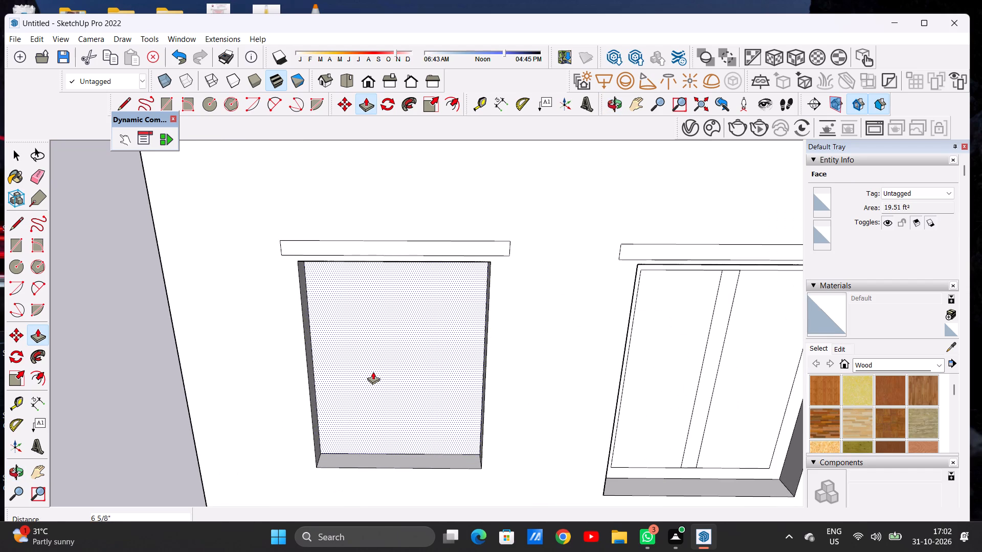
key("space")
Offset the outline of the recessed far-edge window face inward by about 3 1/2" to form a frame border.
scroll(449, 338, "down", 5)
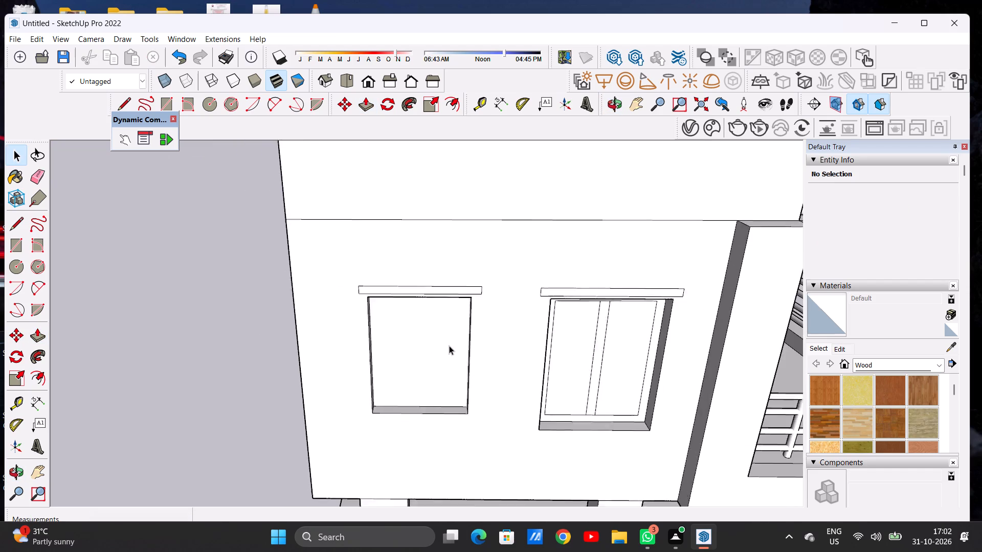
scroll(449, 346, "down", 3)
middle_click_drag(441, 368, 436, 298)
scroll(438, 297, "up", 5)
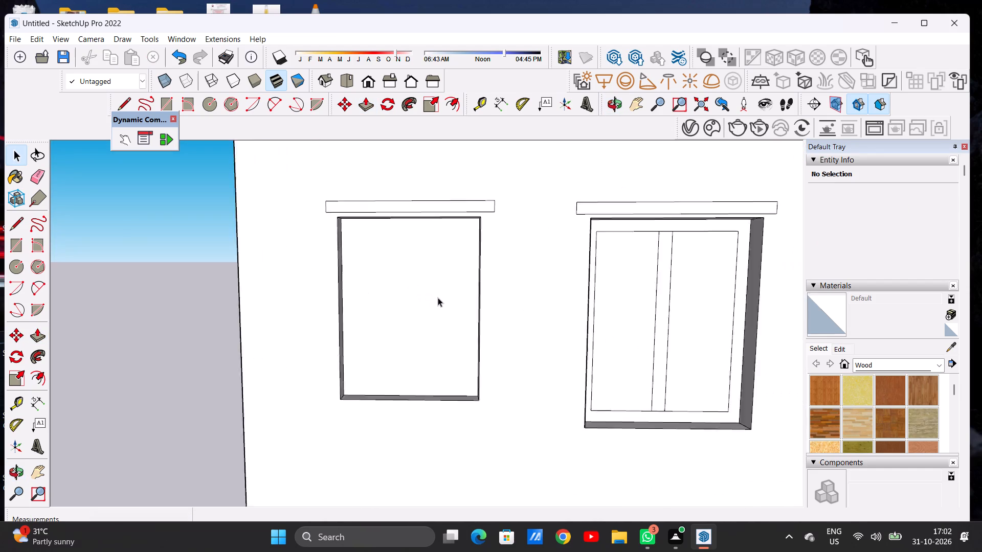
scroll(438, 297, "up", 3)
type("OF")
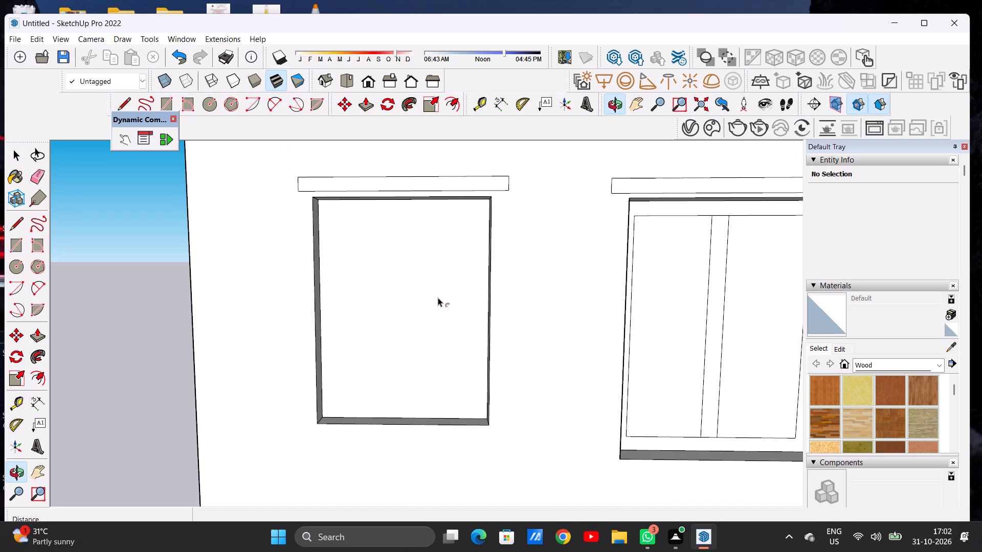
left_click(375, 211)
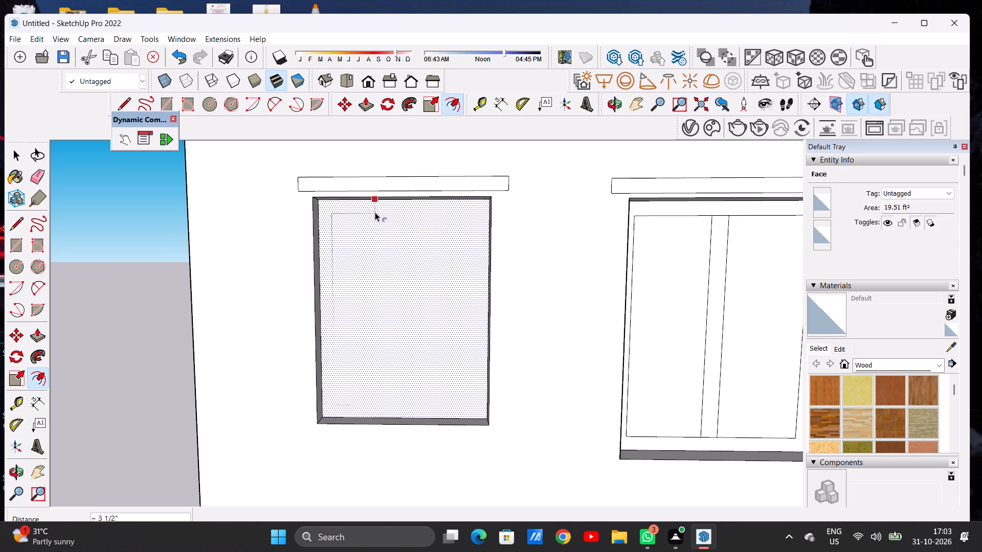
left_click(375, 212)
key("space")
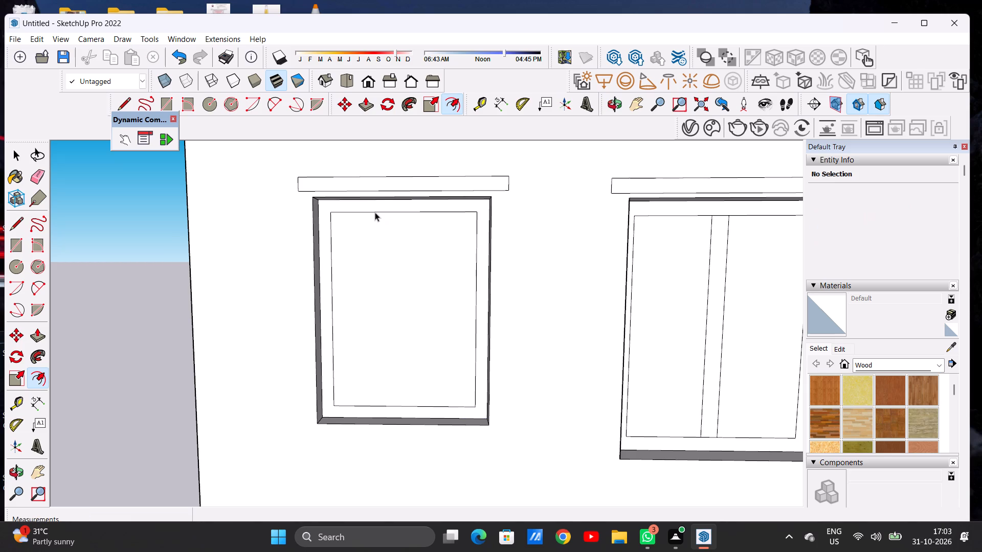
Draw two closely spaced vertical lines about 4' 5 13/16" long inside the far-edge window's frame, forming a central mullion.
type("L")
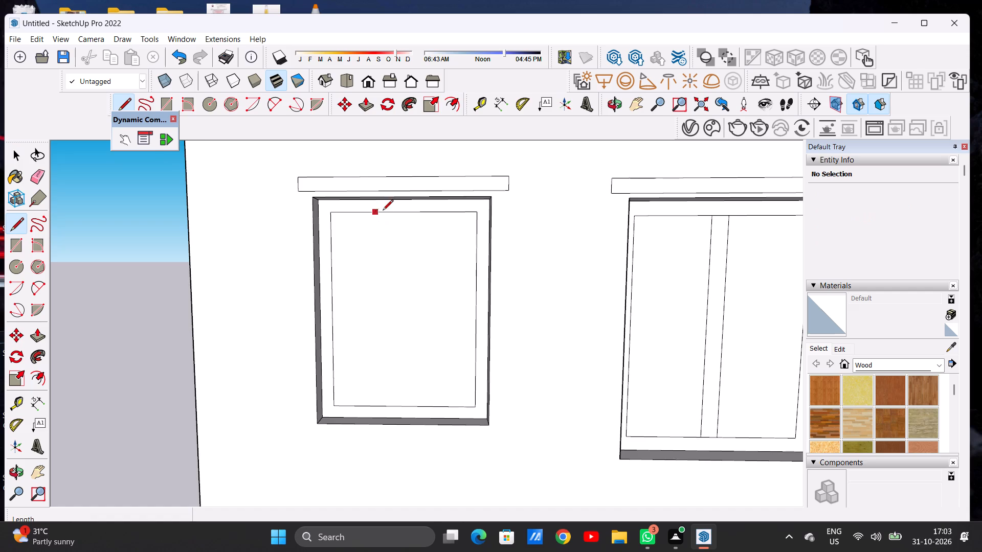
scroll(395, 209, "down", 7)
middle_click_drag(406, 214, 415, 216)
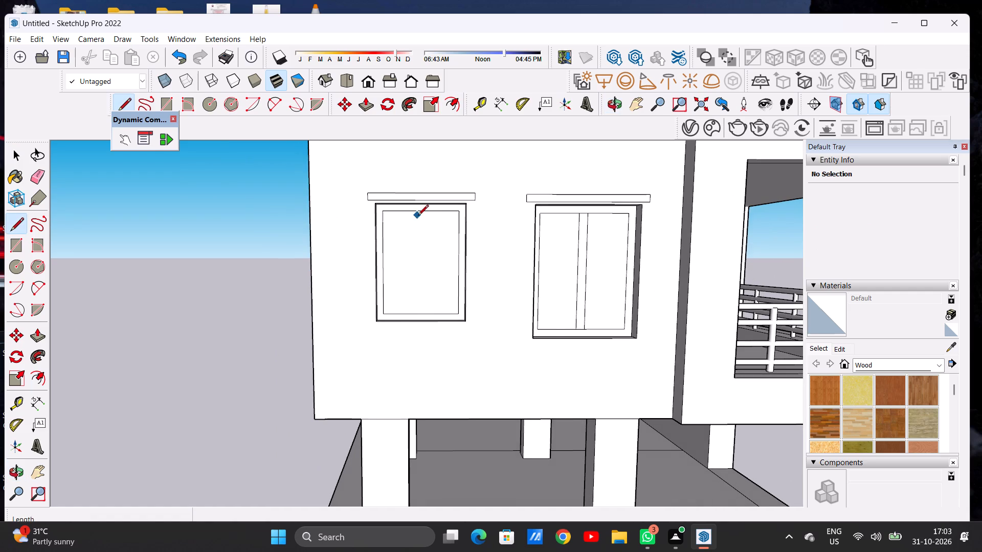
middle_click_drag(418, 217, 405, 217)
scroll(409, 225, "up", 3)
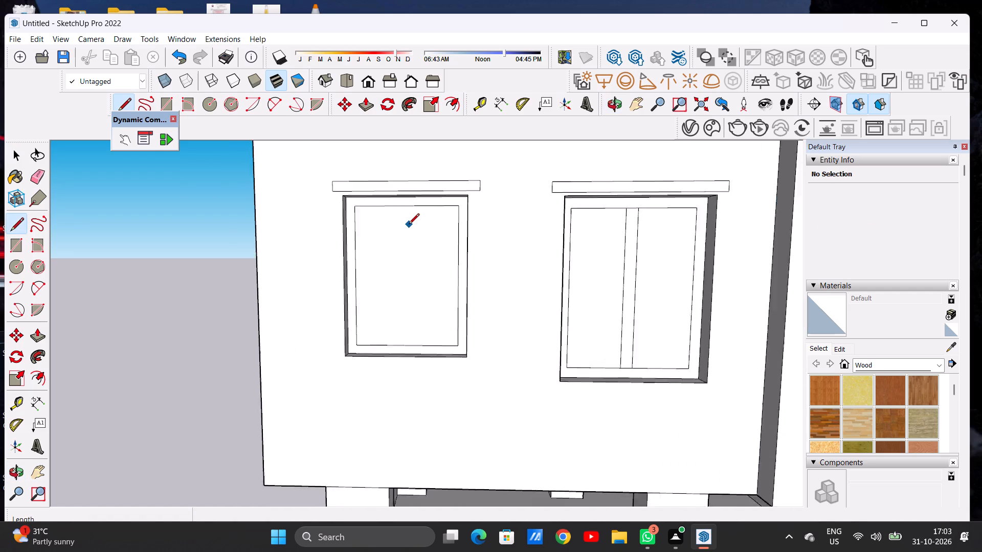
scroll(409, 225, "up", 2)
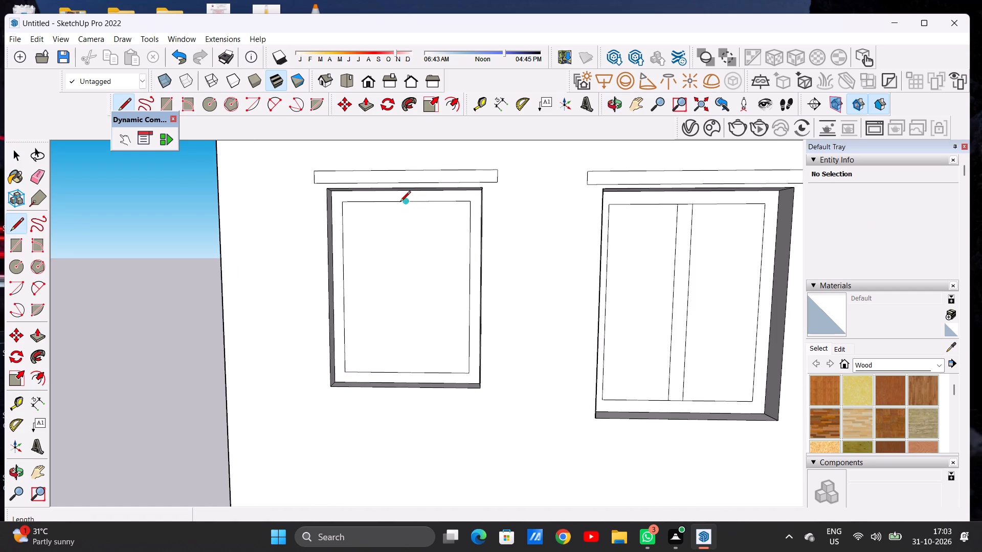
left_click(397, 202)
left_click(397, 371)
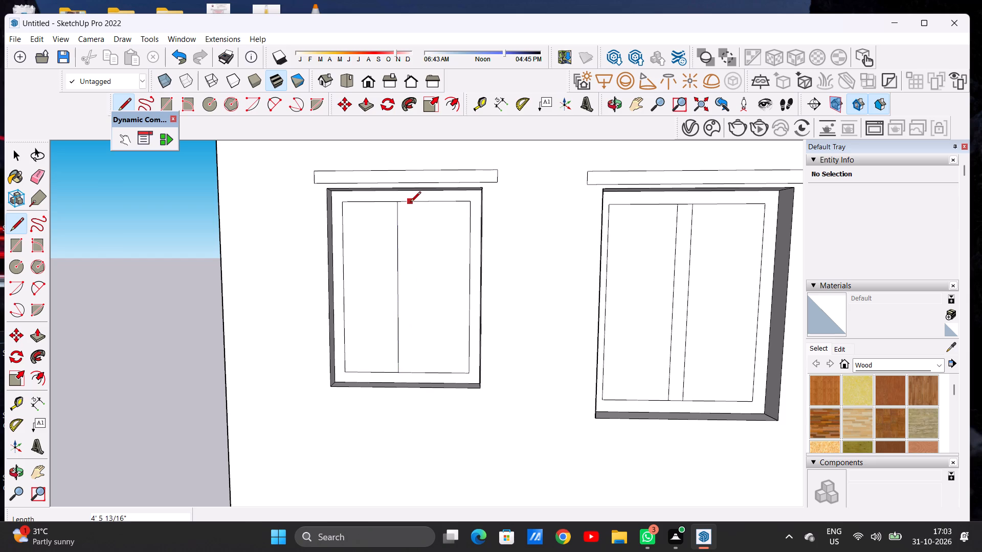
left_click(411, 202)
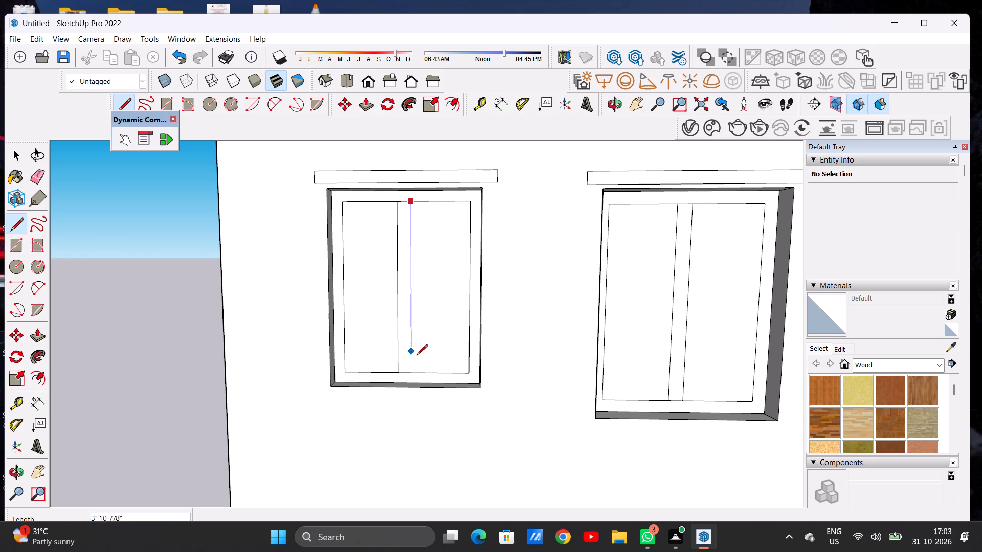
left_click(413, 369)
key("space")
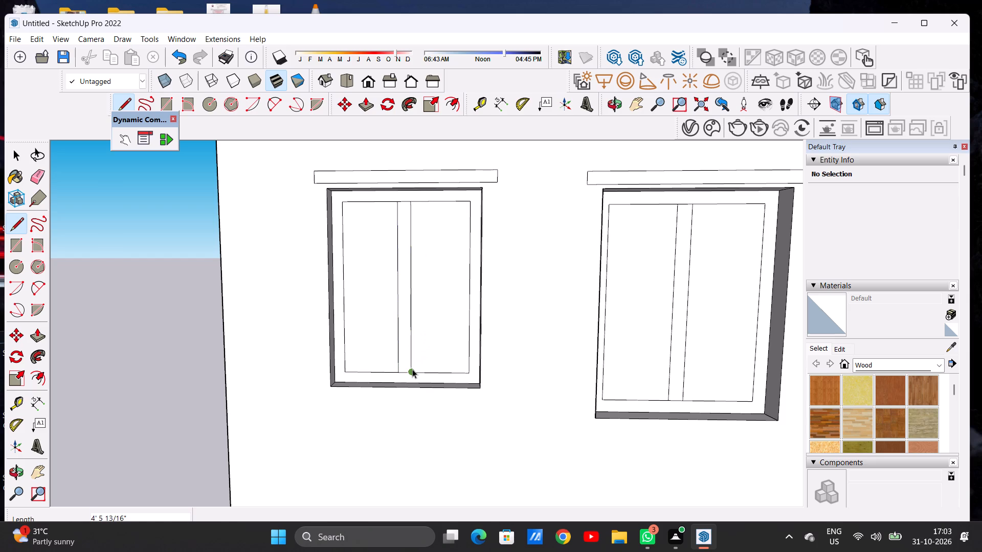
Pull the thin band above the window beside the balcony frame outward about 1' 4 1/4" as a projecting canopy.
scroll(412, 369, "down", 9)
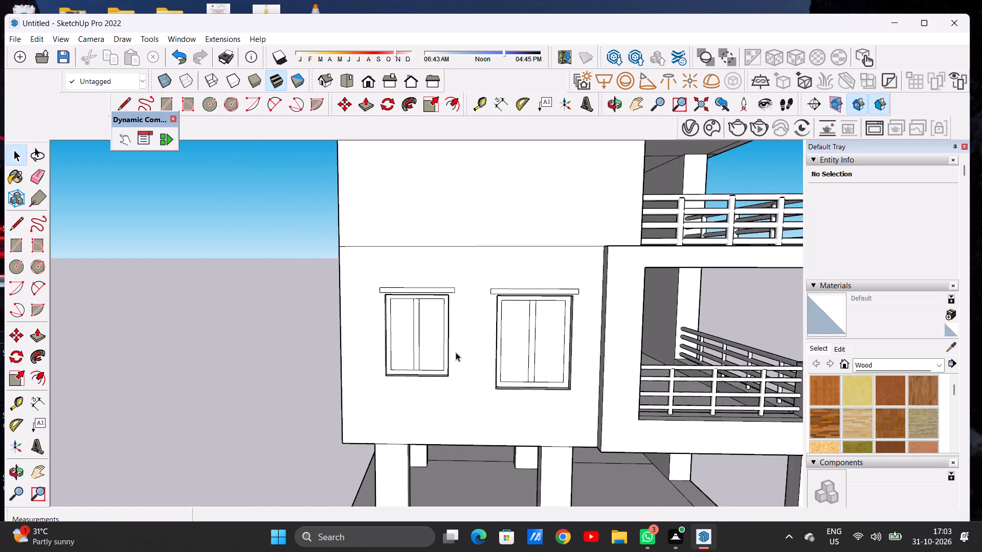
scroll(476, 348, "down", 15)
scroll(486, 335, "up", 10)
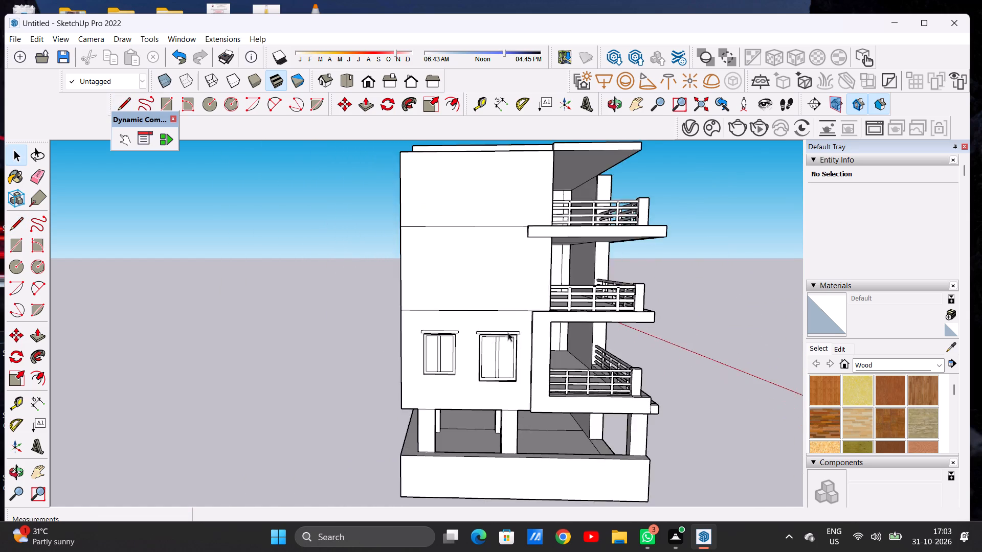
scroll(508, 332, "up", 4)
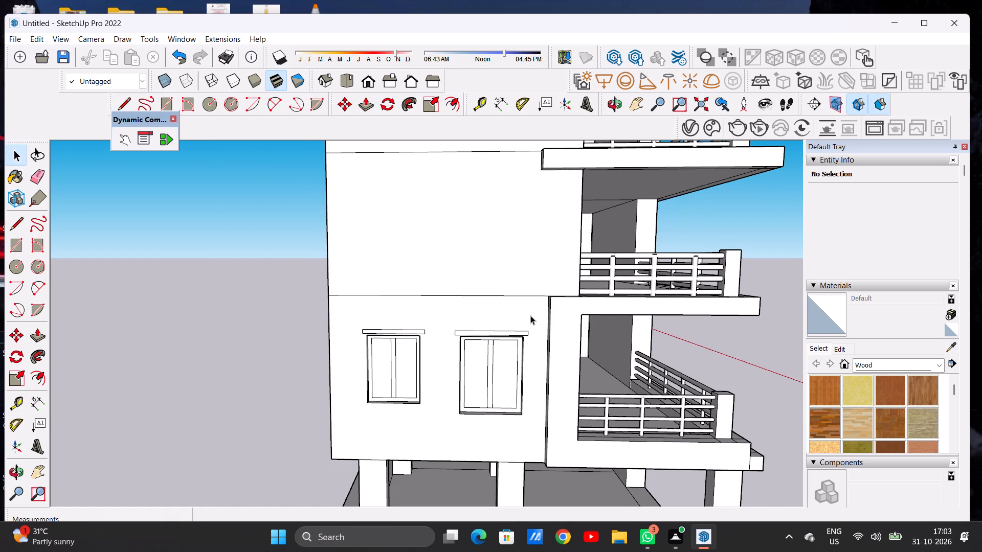
scroll(531, 313, "down", 4)
middle_click_drag(567, 340, 520, 348)
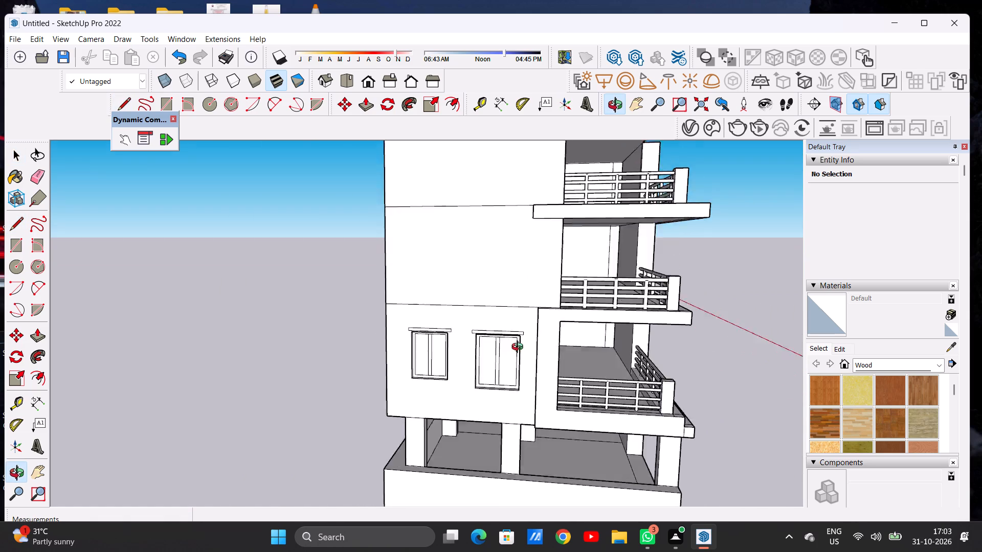
middle_click_drag(520, 348, 405, 393)
scroll(468, 373, "up", 2)
scroll(468, 372, "down", 1)
scroll(468, 370, "up", 12)
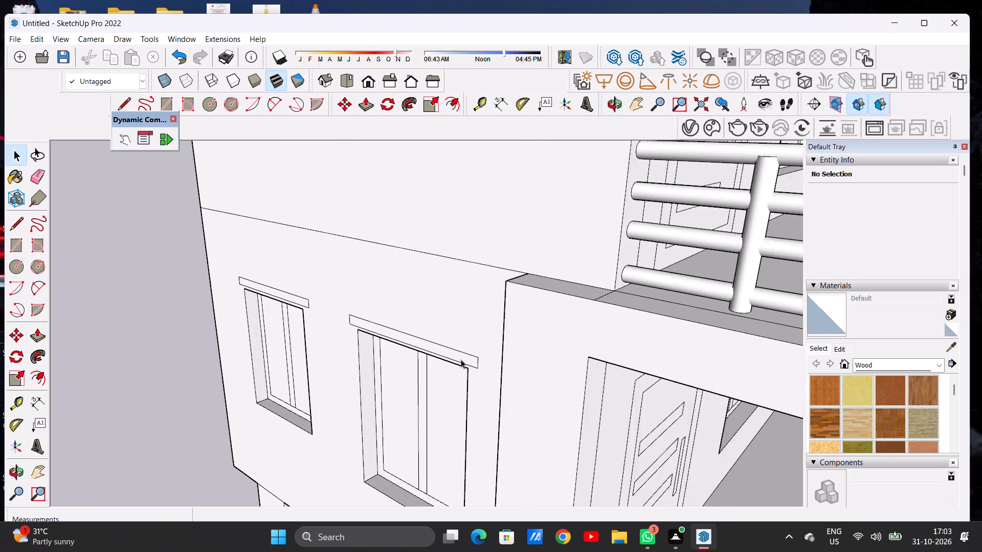
scroll(461, 359, "up", 4)
key("p")
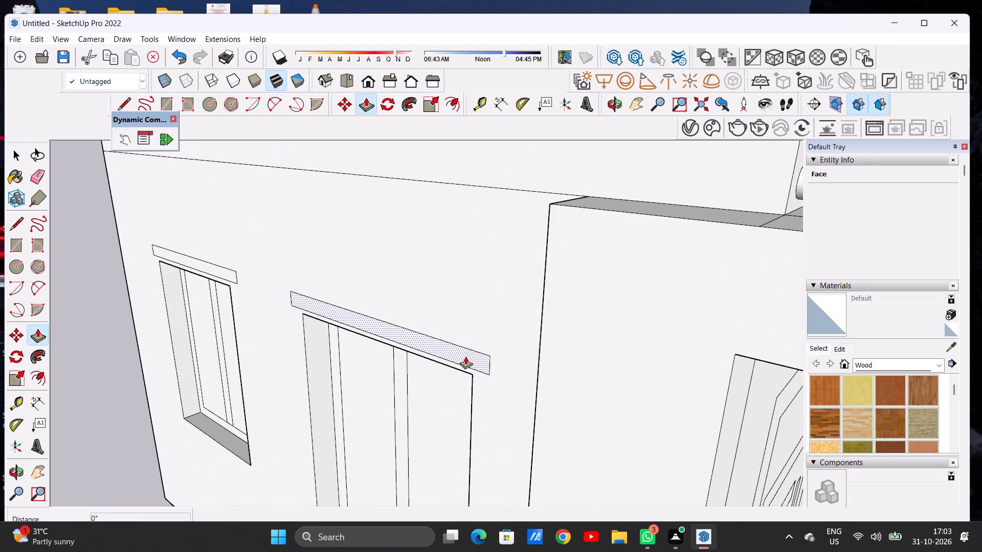
left_click(465, 356)
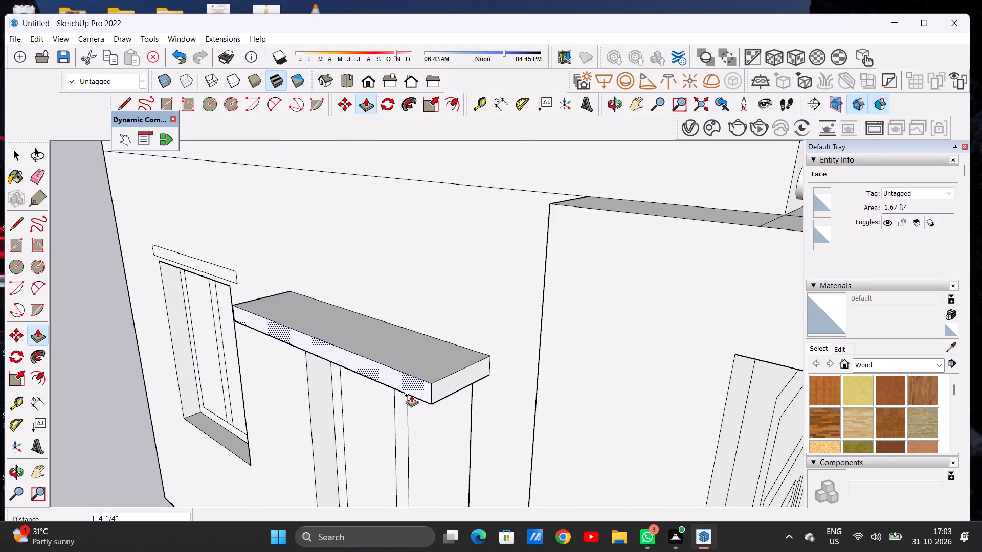
left_click(411, 395)
Pull the thin band above the far-edge window outward 1' 4 1/4", aligning it with the neighbouring canopy's front corner.
scroll(466, 361, "down", 14)
scroll(367, 313, "up", 8)
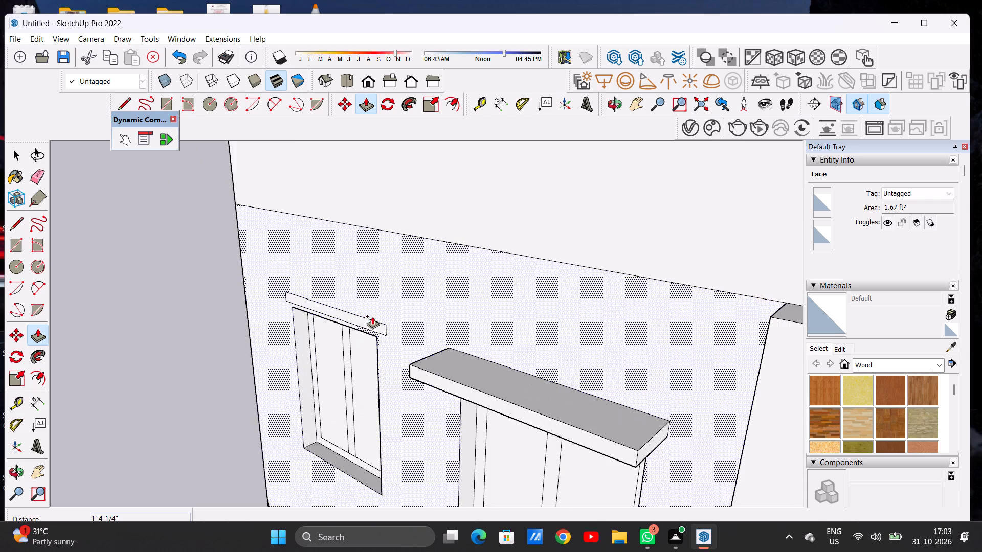
scroll(372, 316, "up", 7)
left_click(377, 329)
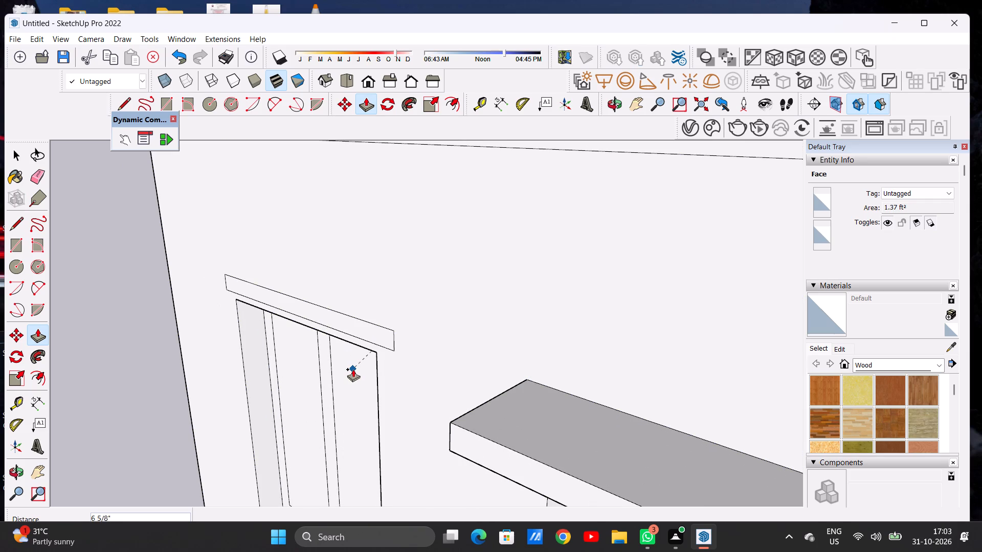
left_click(450, 422)
key("space")
Examine the two side-wall windows with their canopies, up close and within the whole side elevation.
scroll(449, 369, "down", 11)
scroll(447, 363, "up", 1)
scroll(447, 363, "down", 8)
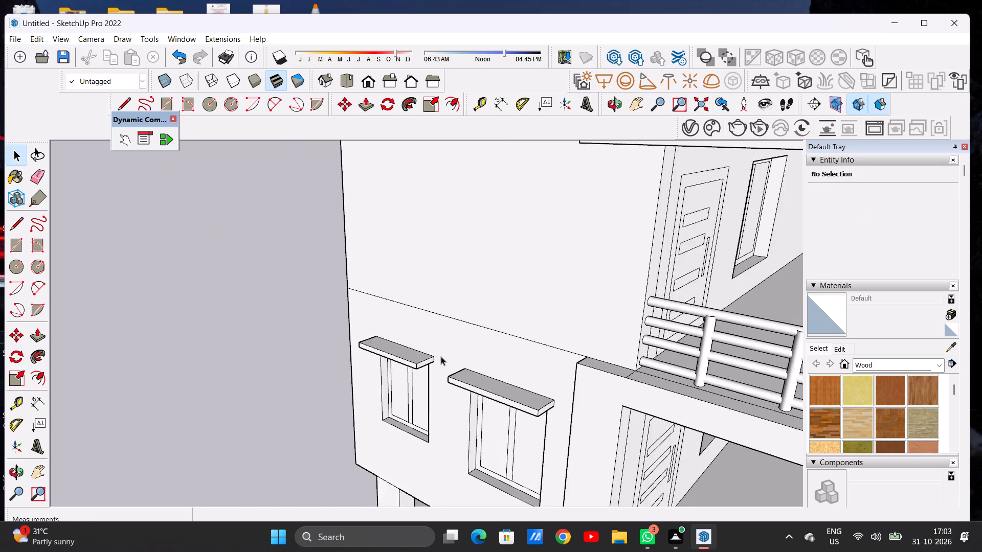
scroll(441, 356, "down", 5)
middle_click_drag(432, 376, 585, 326)
scroll(400, 426, "up", 3)
scroll(392, 421, "down", 1)
scroll(389, 419, "up", 6)
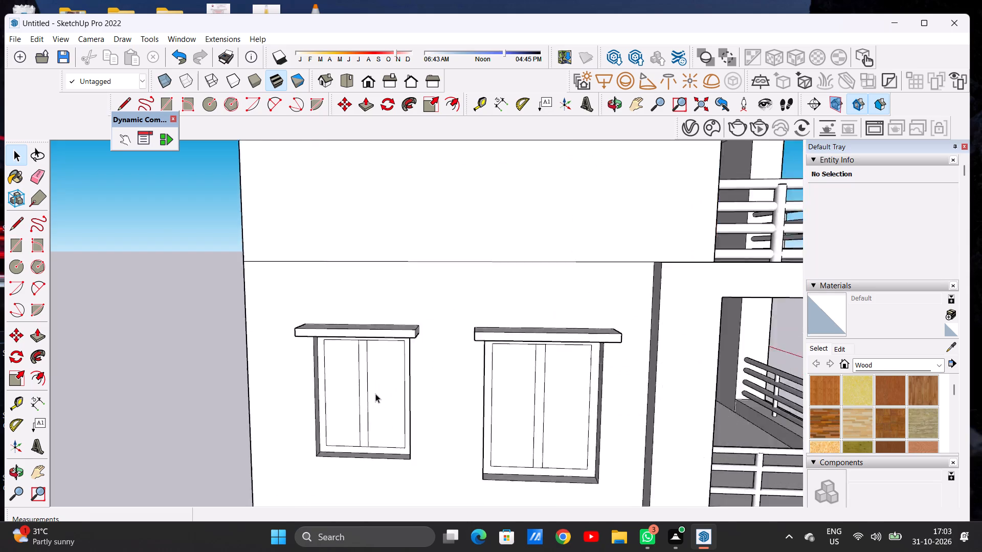
scroll(375, 394, "up", 4)
middle_click_drag(363, 389, 380, 376)
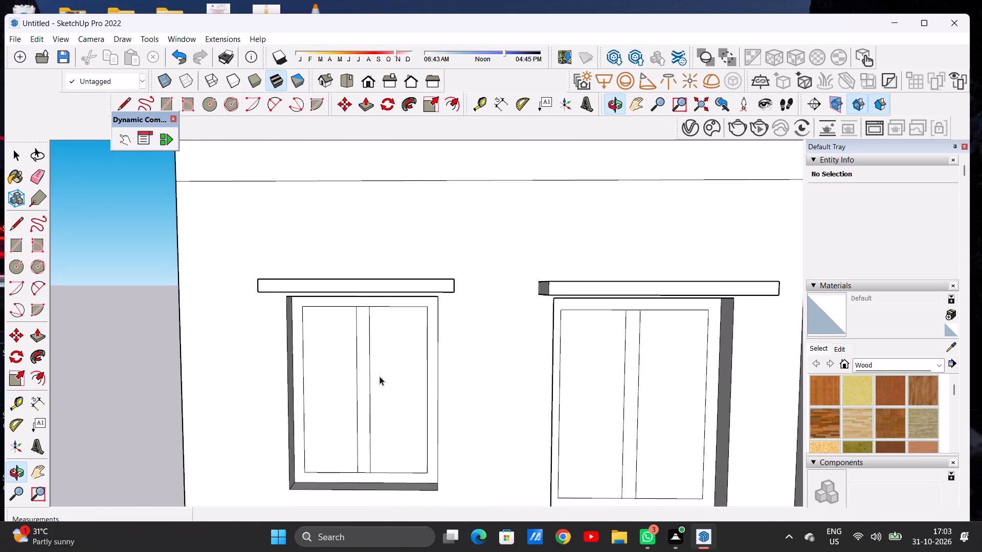
scroll(380, 384, "down", 17)
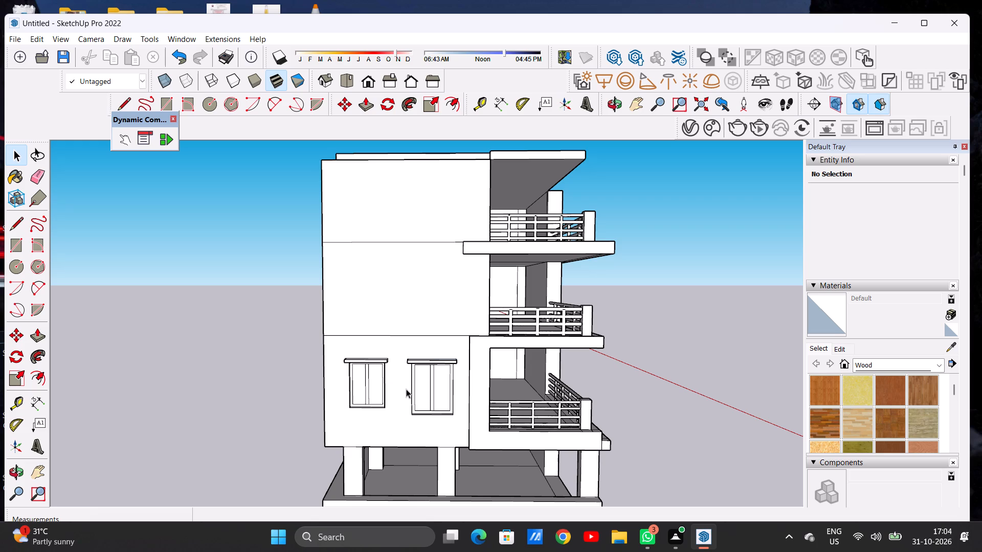
Draw a window rectangle about 5' 3 1/8" wide and 6' 7/16" high on the middle storey's side wall, near the balcony.
scroll(406, 388, "down", 12)
scroll(423, 327, "up", 14)
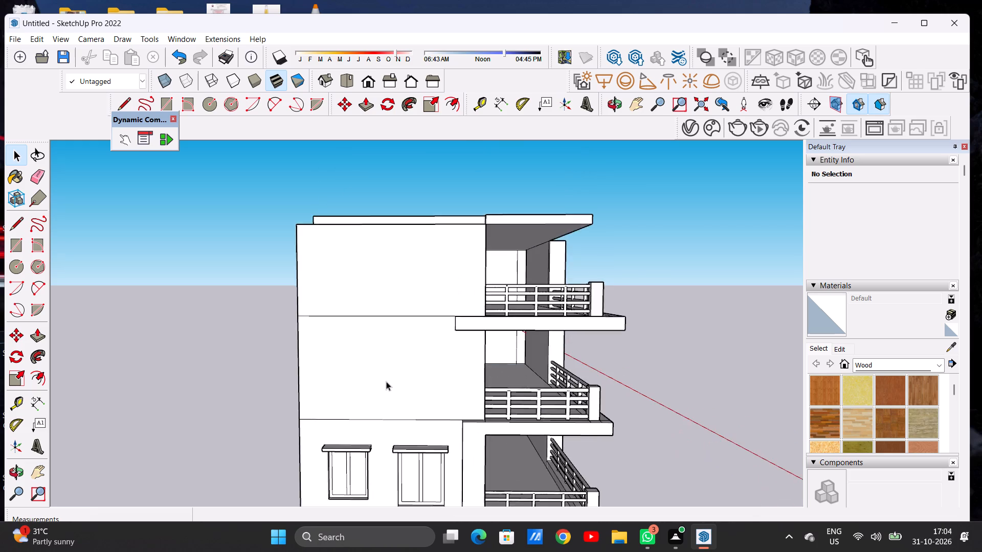
scroll(386, 381, "up", 1)
scroll(471, 367, "down", 6)
middle_click_drag(449, 411, 426, 411)
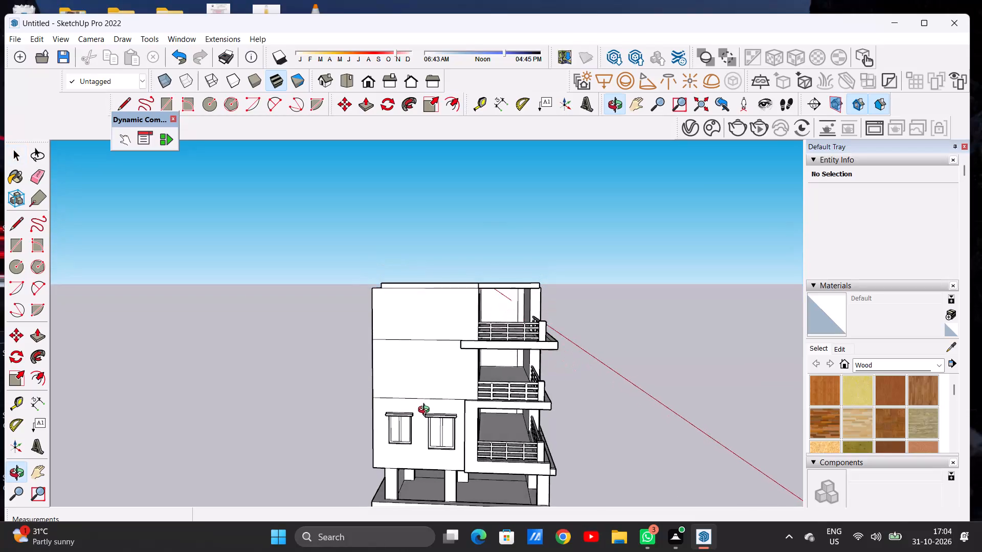
middle_click_drag(426, 411, 426, 407)
scroll(420, 392, "up", 6)
scroll(475, 360, "up", 1)
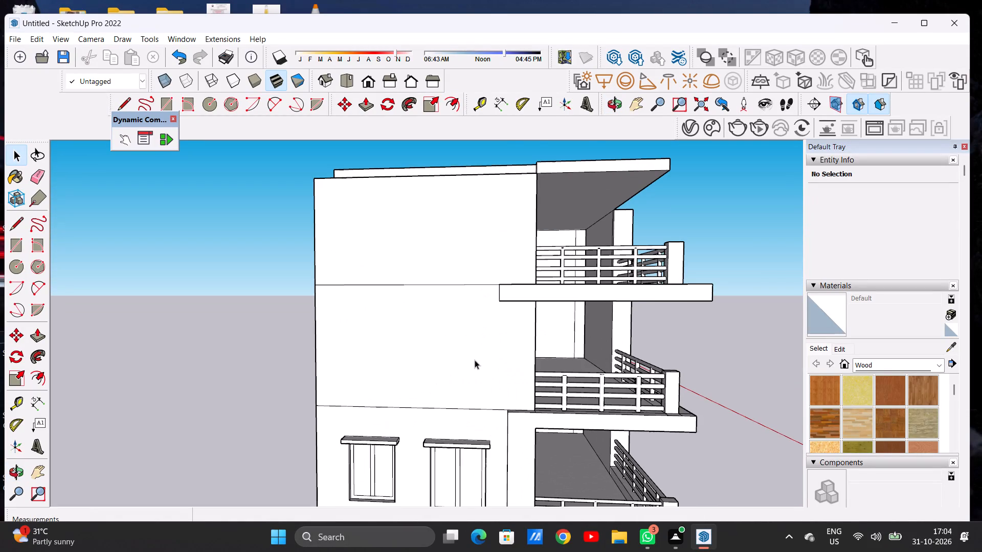
key("r")
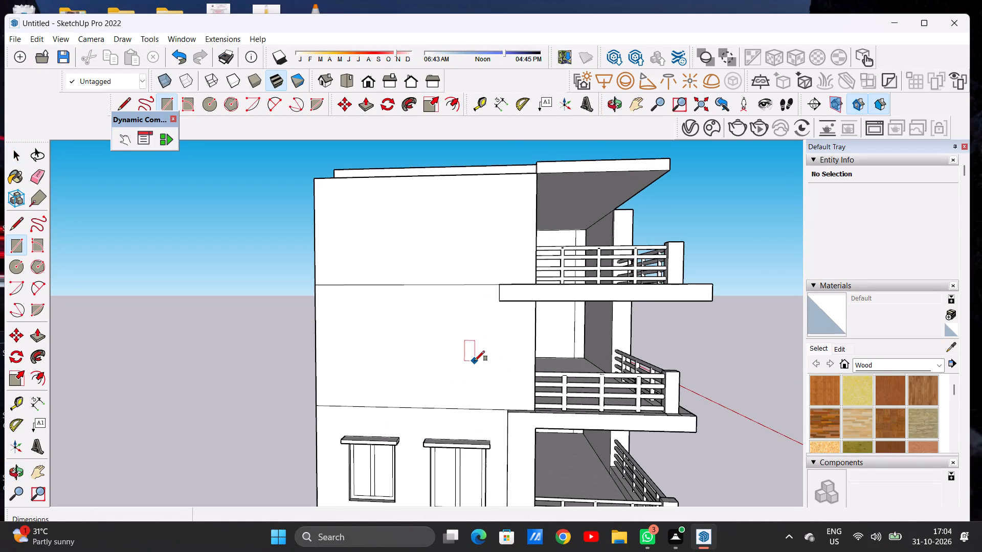
left_click(425, 312)
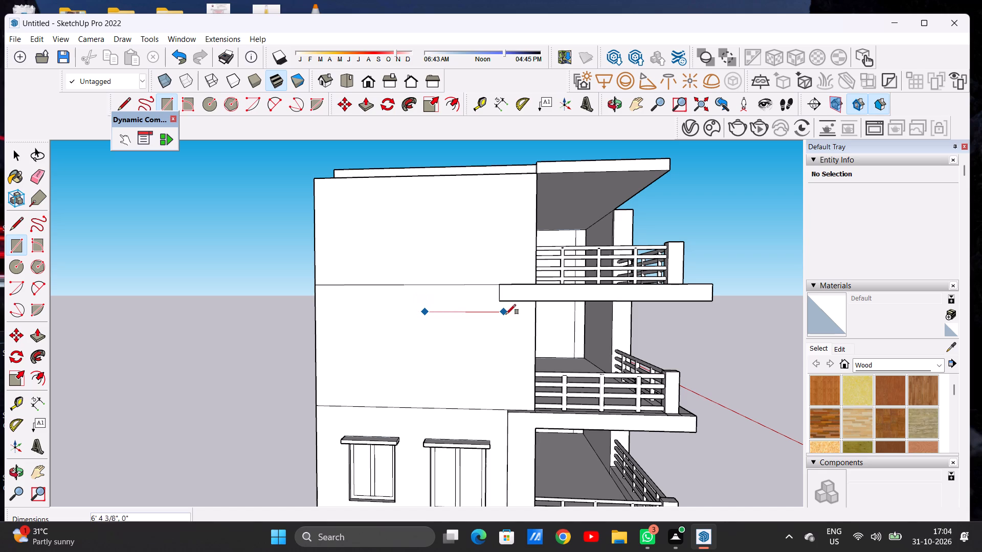
left_click(490, 387)
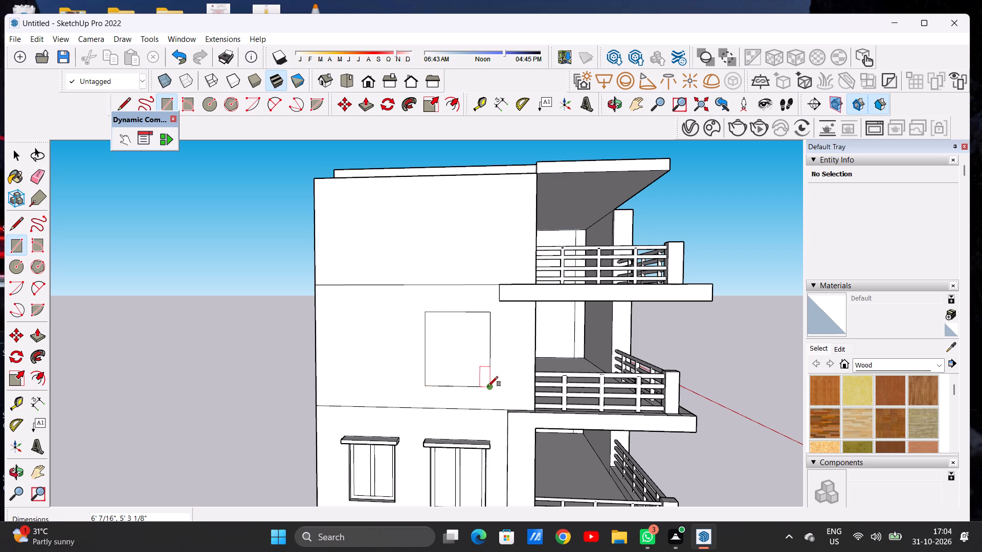
key("space")
Draw a smaller window rectangle about 4' 13/16" wide and 4' 10" high between the new rectangle and the wall's far edge.
scroll(488, 387, "down", 5)
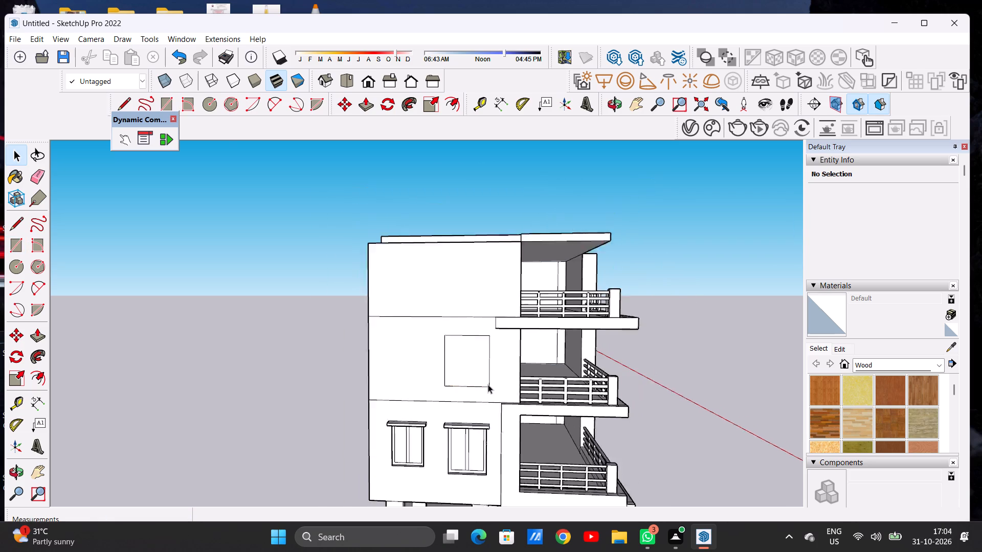
scroll(488, 384, "down", 2)
middle_click_drag(442, 376, 449, 374)
scroll(443, 372, "down", 1)
scroll(435, 365, "up", 5)
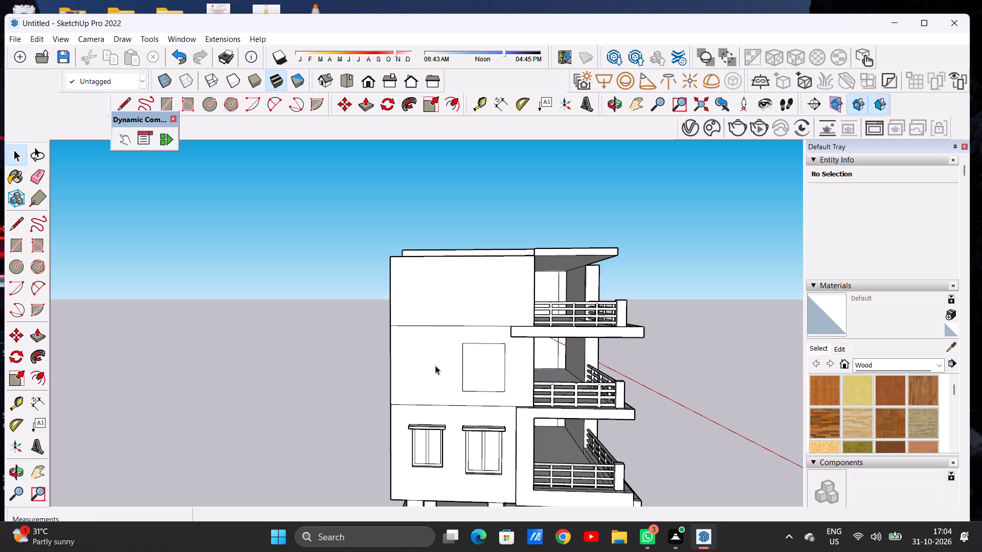
key("r")
scroll(435, 365, "up", 3)
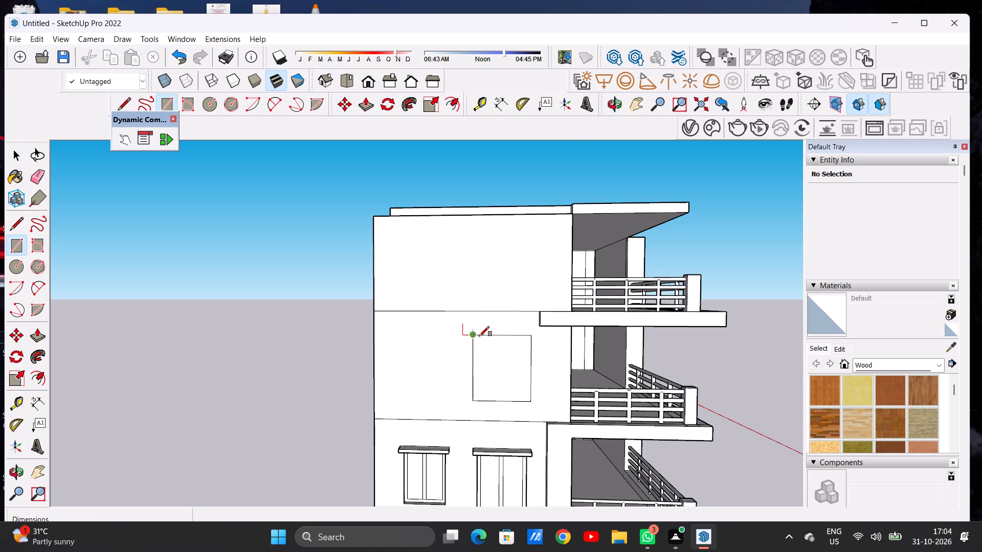
left_click(400, 336)
left_click(448, 337)
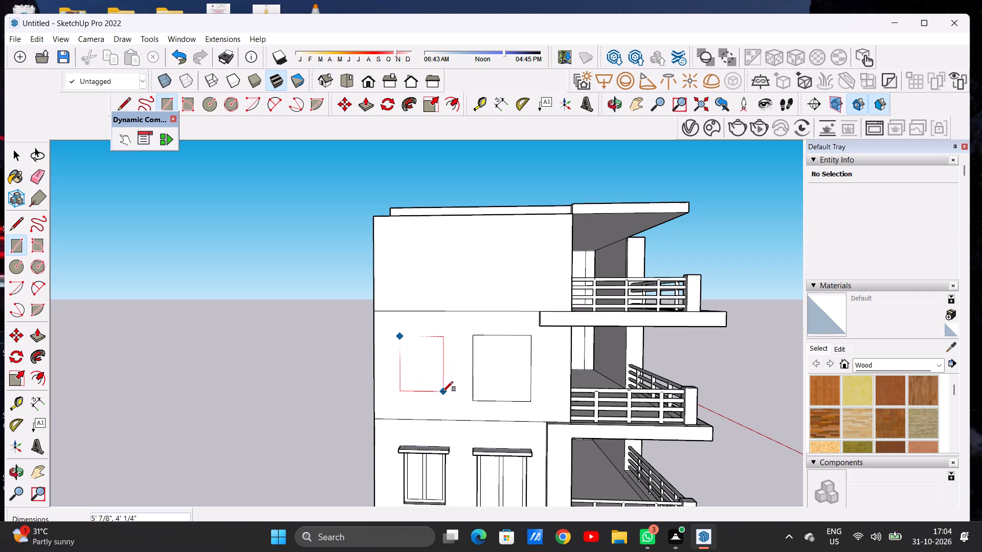
left_click(444, 389)
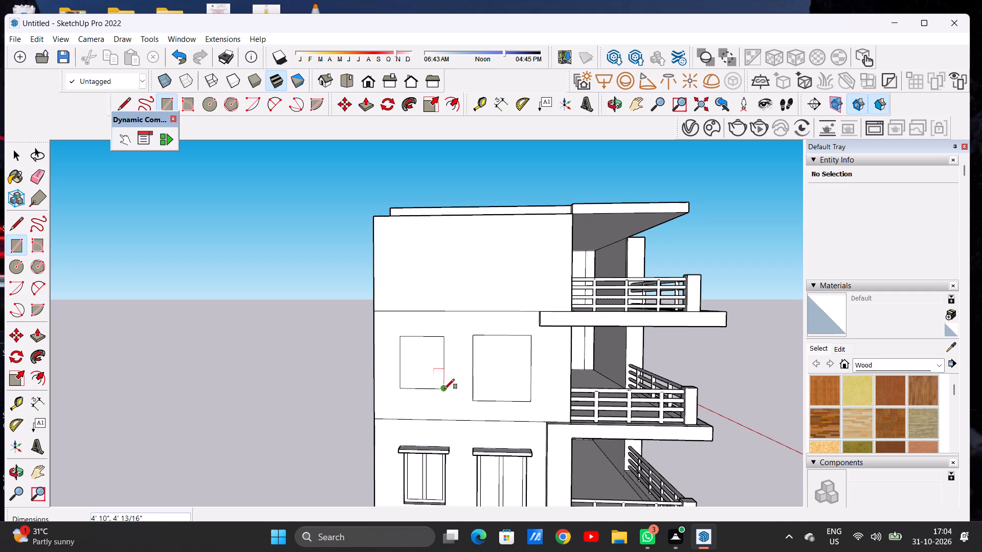
key("space")
Draw a thin horizontal rectangle about 6' 1 11/16" long just above the larger middle-storey window as its canopy band.
scroll(444, 389, "down", 6)
scroll(472, 370, "up", 12)
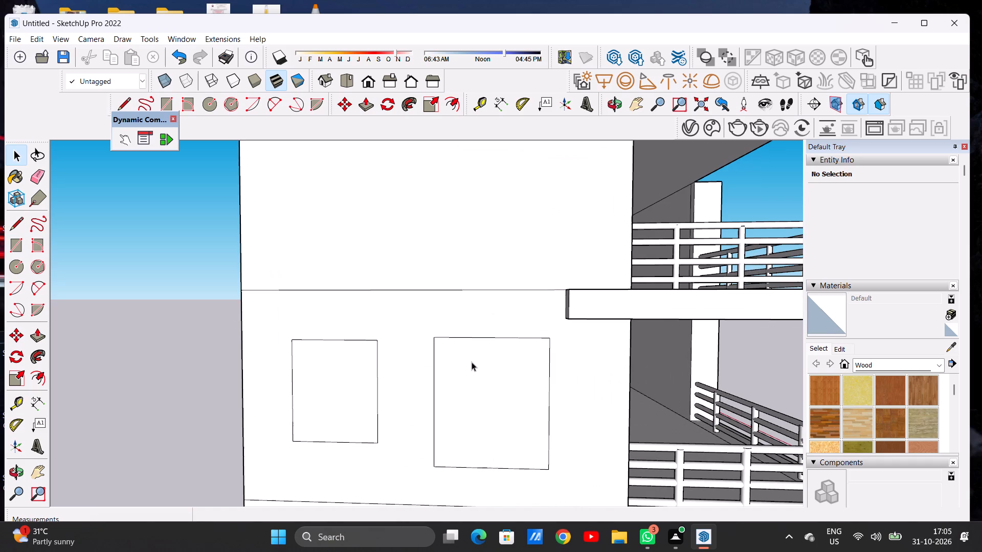
key("r")
scroll(462, 359, "down", 3)
middle_click_drag(467, 343, 465, 368)
scroll(459, 354, "up", 11)
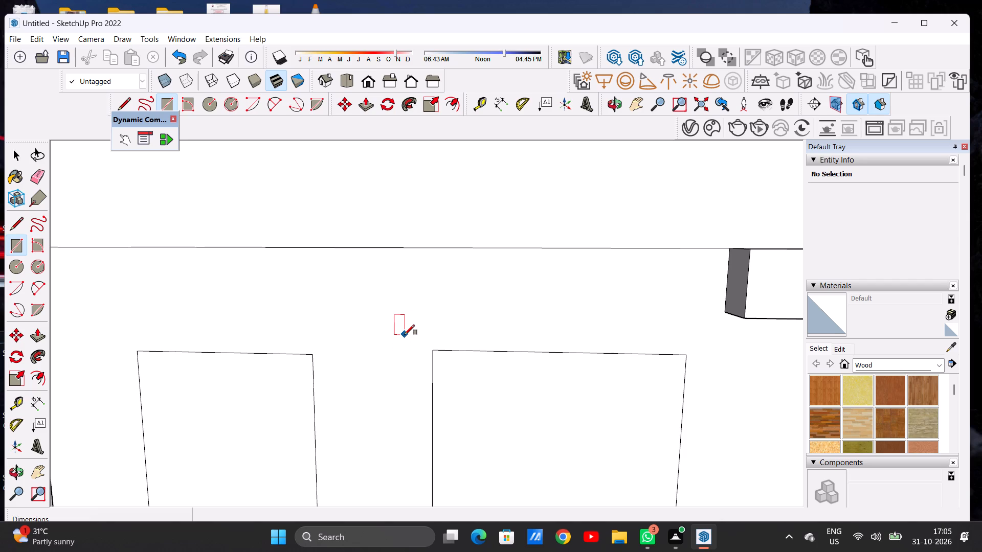
left_click(405, 335)
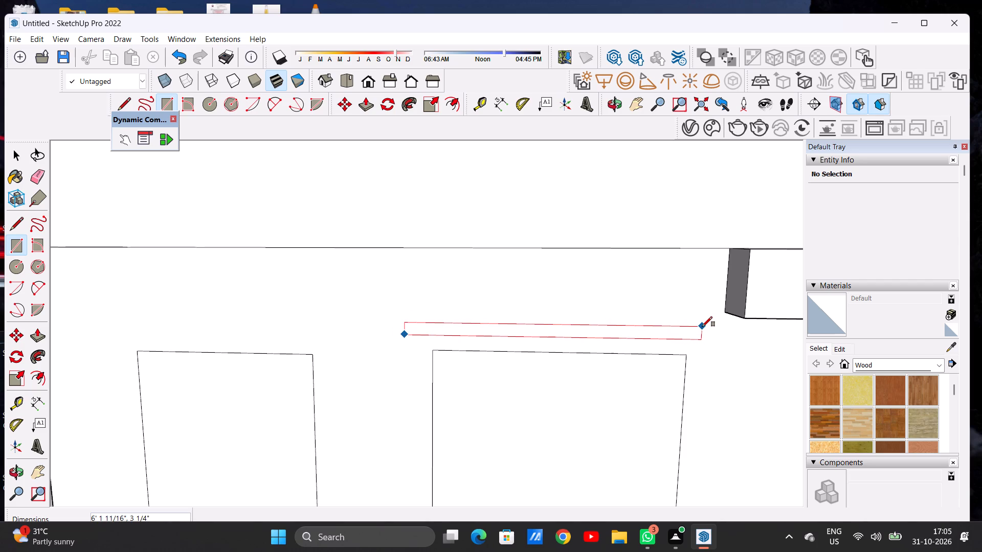
left_click(701, 324)
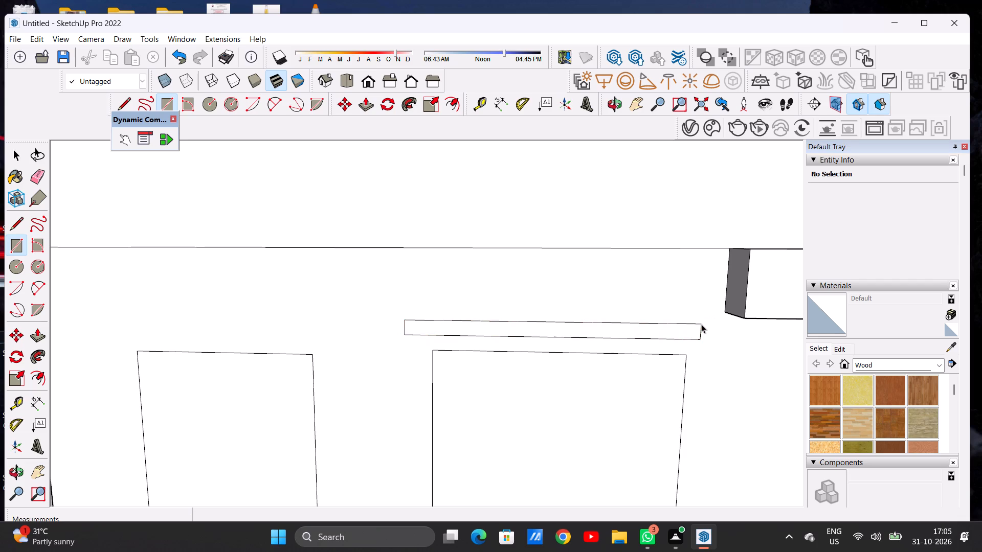
key("space")
Shorten the canopy band by drawing a vertical line across it near its far-edge end and erasing the surplus piece.
key("e")
key("space")
key("l")
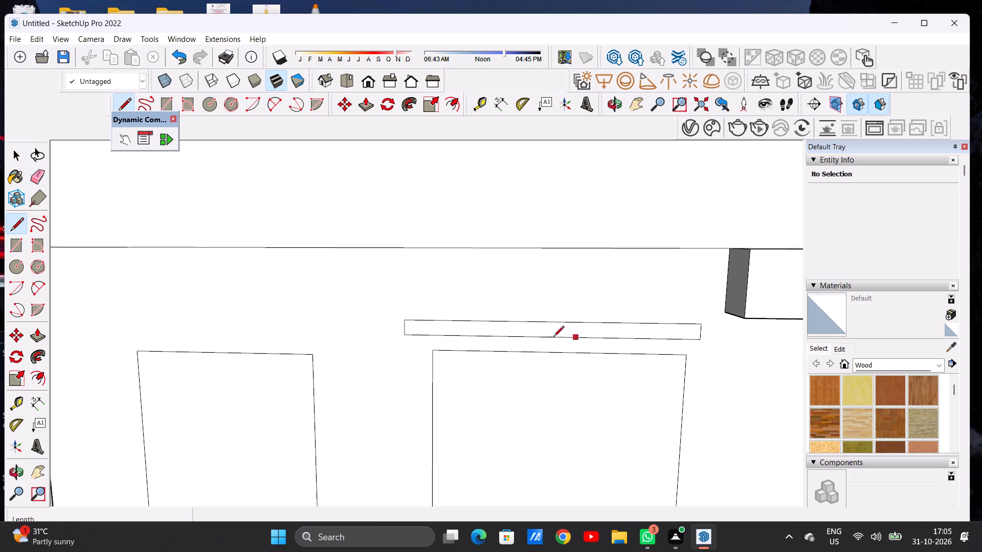
scroll(424, 345, "up", 7)
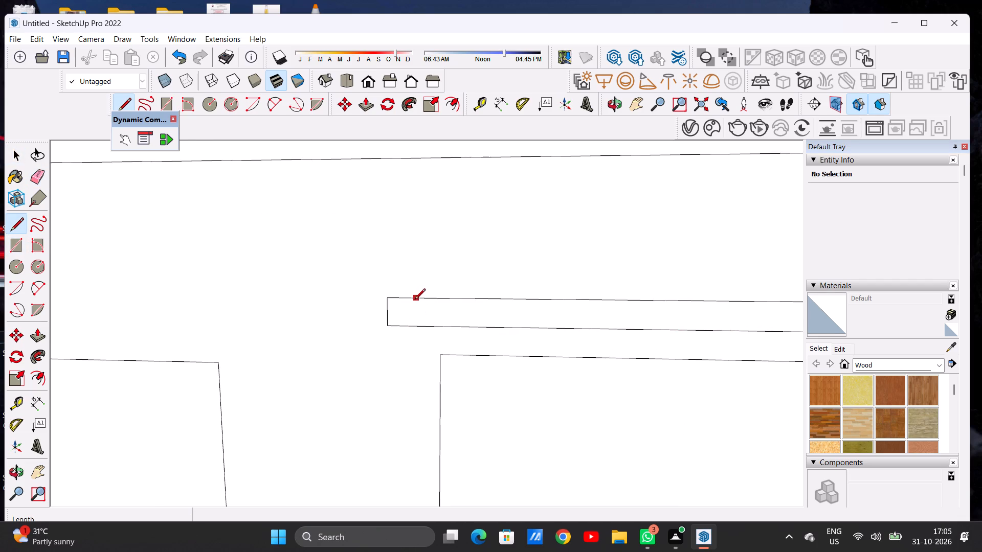
left_click(415, 300)
left_click(414, 325)
scroll(412, 329, "down", 6)
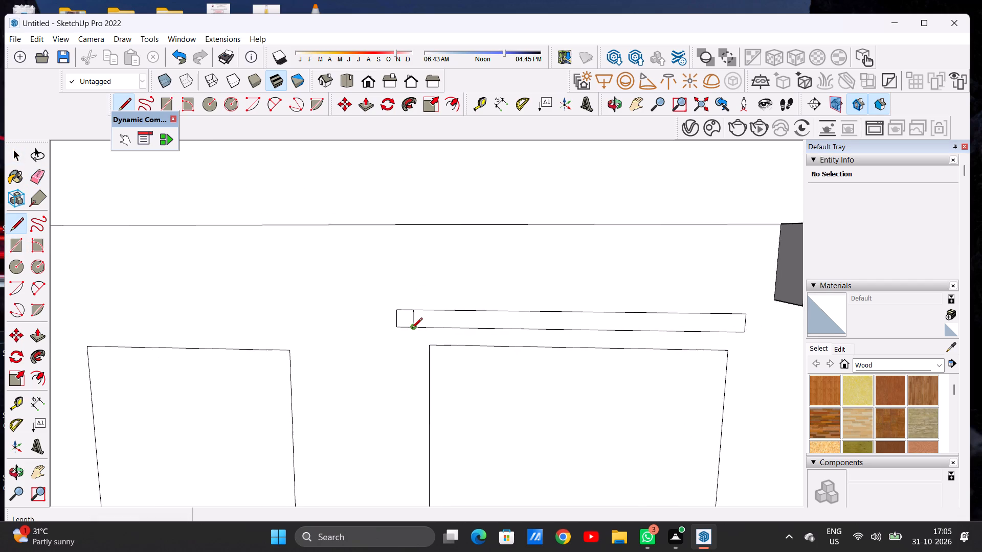
scroll(412, 329, "down", 3)
key("space")
scroll(393, 328, "up", 6)
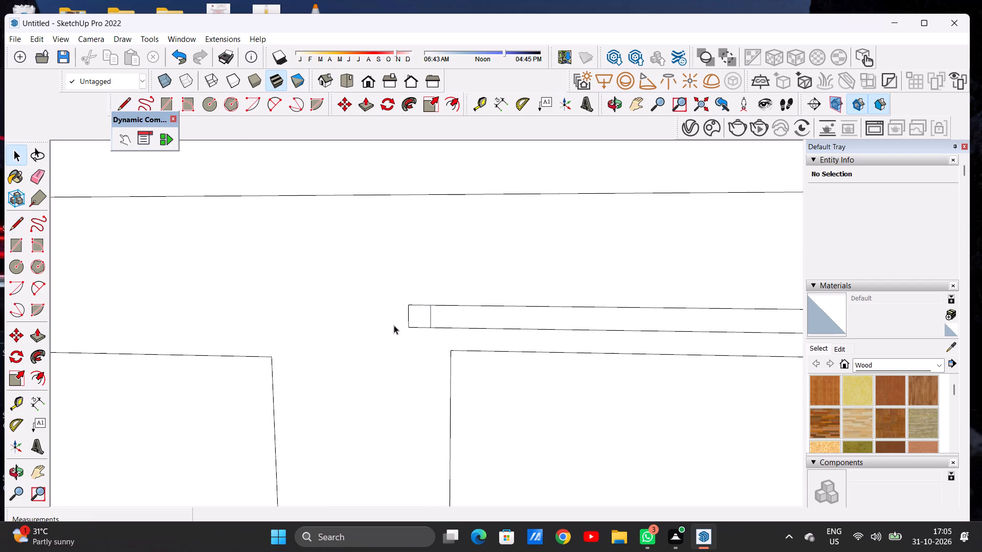
key("e")
left_click_drag(418, 298, 415, 329)
left_click(408, 315)
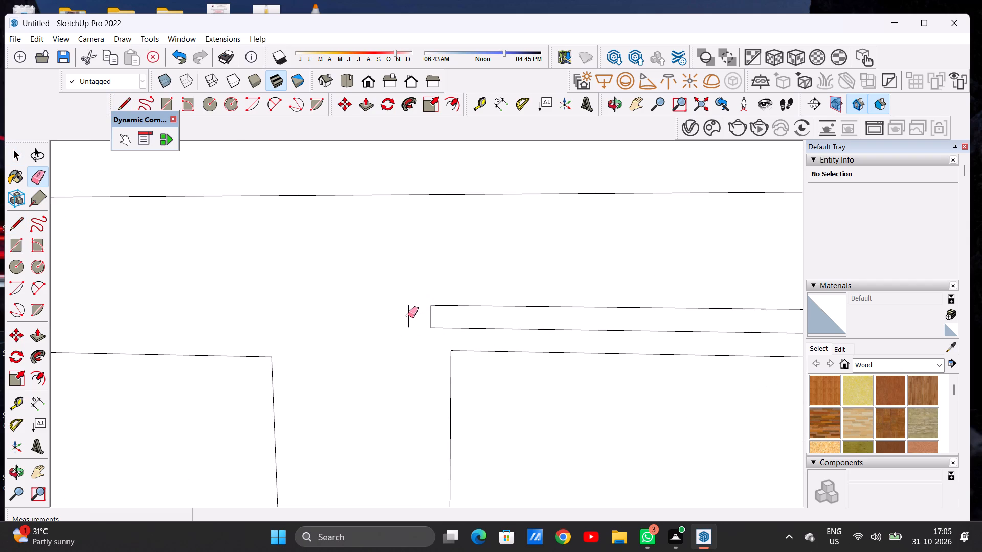
key("space")
Move the canopy band down about 2 5/16", closer to the top of the larger middle-storey window.
scroll(361, 351, "down", 2)
scroll(363, 357, "up", 1)
scroll(365, 358, "down", 10)
scroll(567, 341, "up", 5)
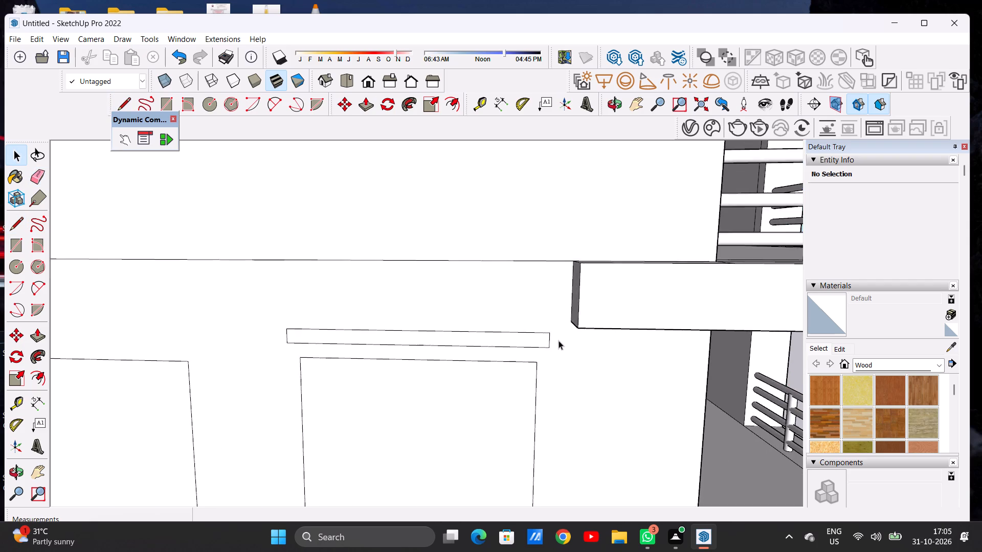
scroll(536, 340, "down", 1)
scroll(536, 340, "up", 4)
double_click(536, 340)
key("m")
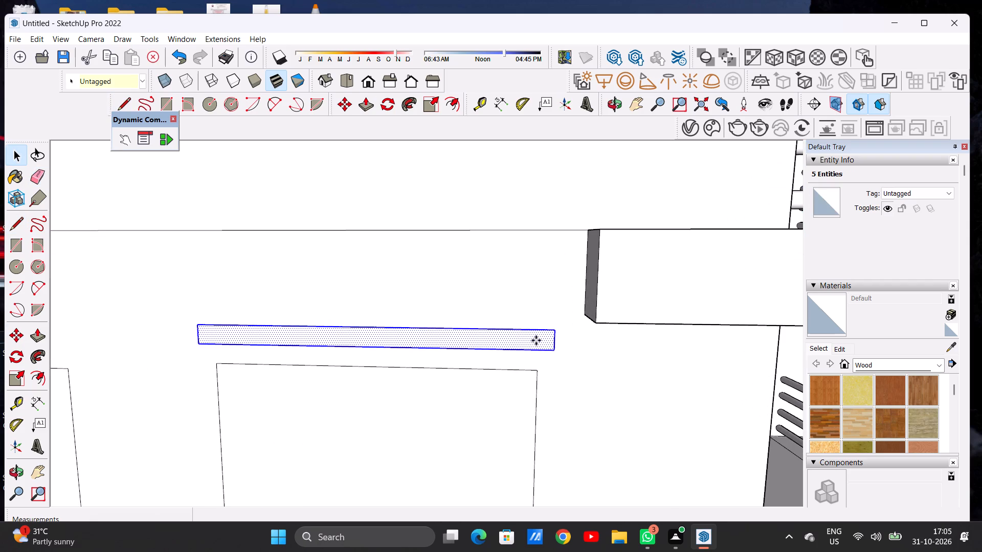
left_click(553, 351)
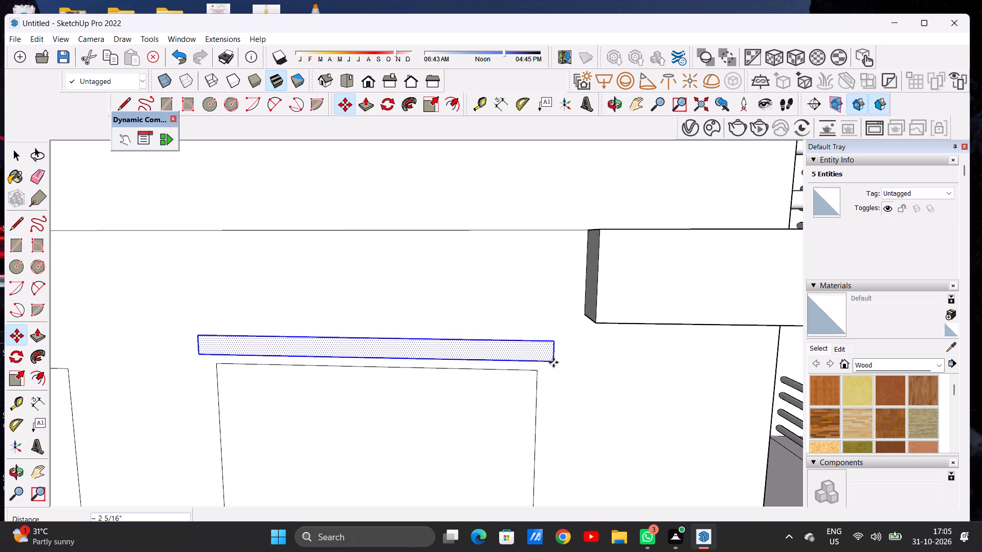
left_click(553, 364)
key("space")
Copy the canopy band horizontally about 7' 2 13/16" so it sits above the smaller middle-storey window.
scroll(541, 328, "down", 7)
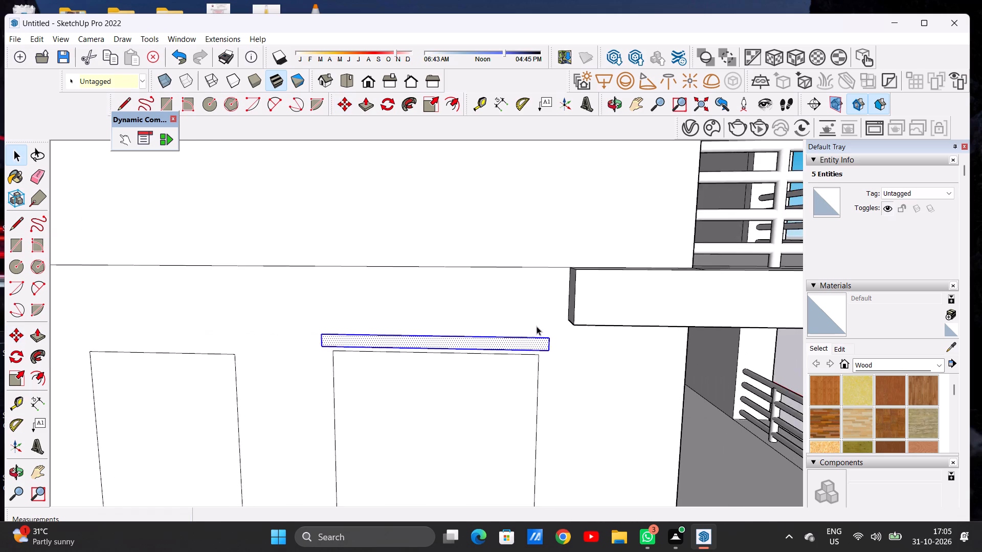
scroll(537, 326, "down", 12)
scroll(452, 336, "up", 6)
middle_click_drag(462, 334, 479, 319)
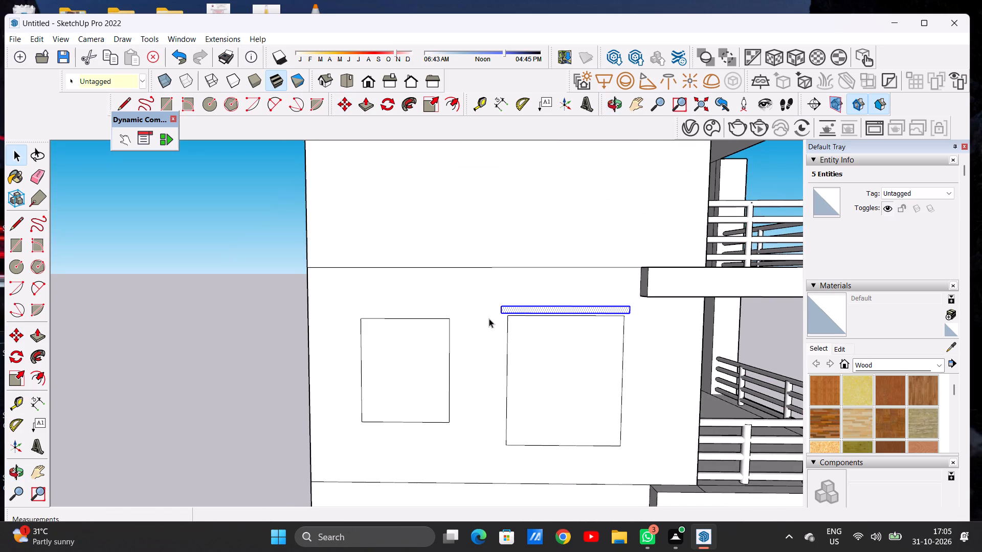
key("m")
scroll(521, 312, "up", 6)
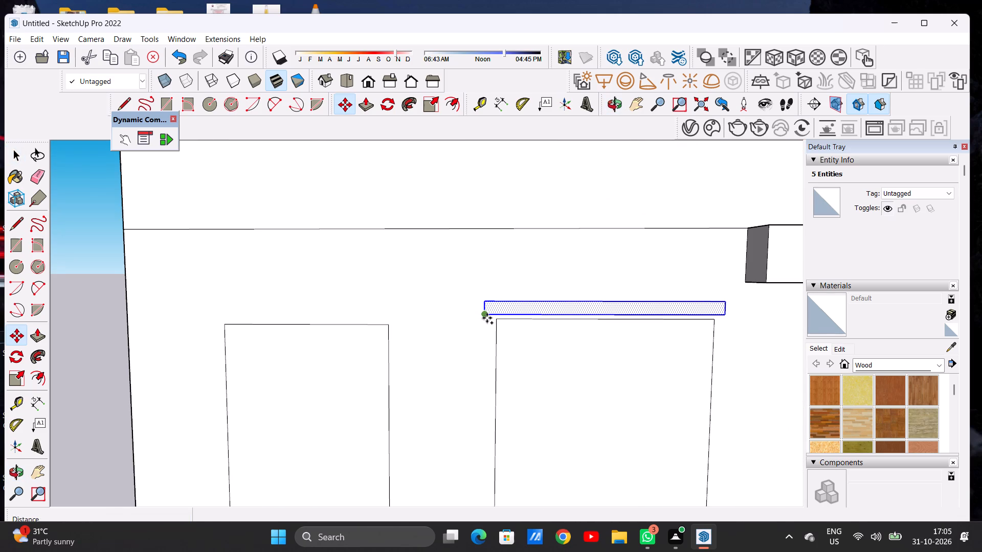
left_click(487, 318)
scroll(434, 315, "down", 10)
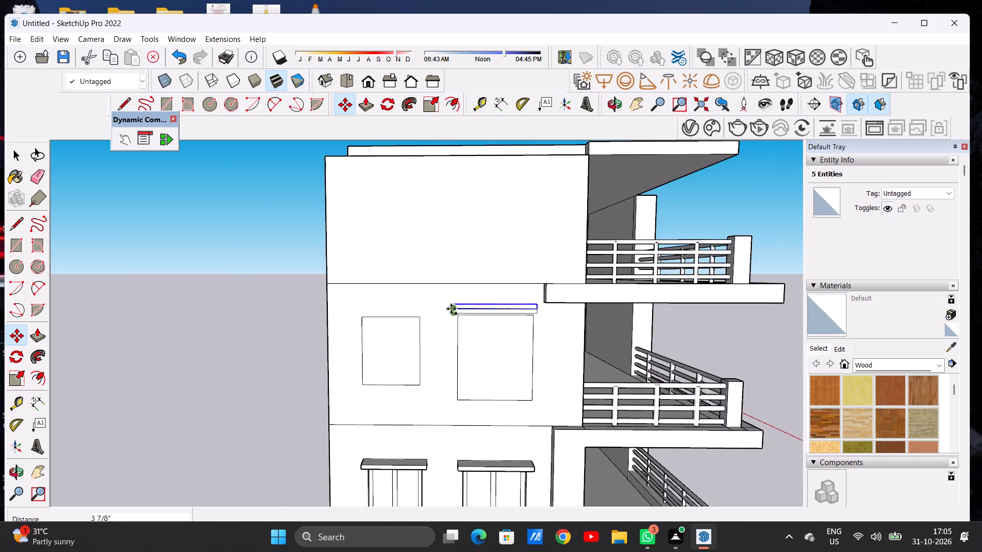
scroll(451, 309, "down", 3)
scroll(360, 308, "up", 7)
scroll(367, 310, "down", 1)
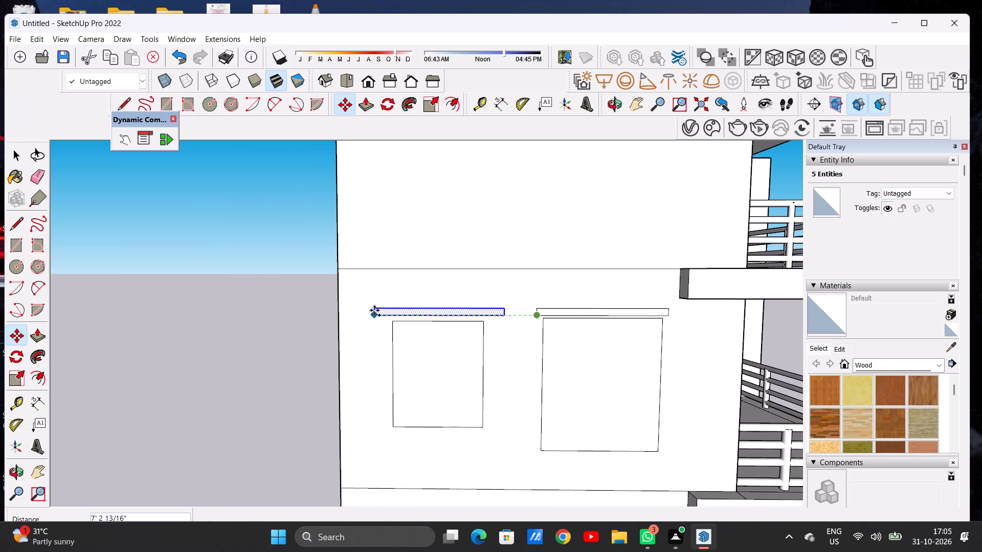
left_click(374, 310)
key("space")
left_click(296, 317)
Draw two vertical lines about 3 7/8" long across the copied canopy band, one near each end, above the smaller middle-storey window.
scroll(388, 316, "up", 5)
key("l")
scroll(382, 323, "up", 1)
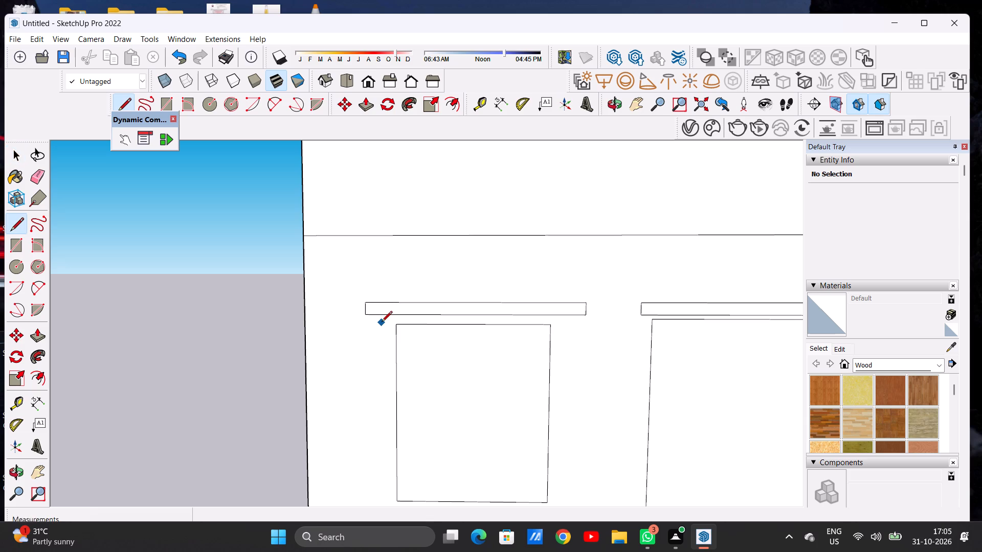
scroll(382, 323, "up", 3)
left_click(385, 294)
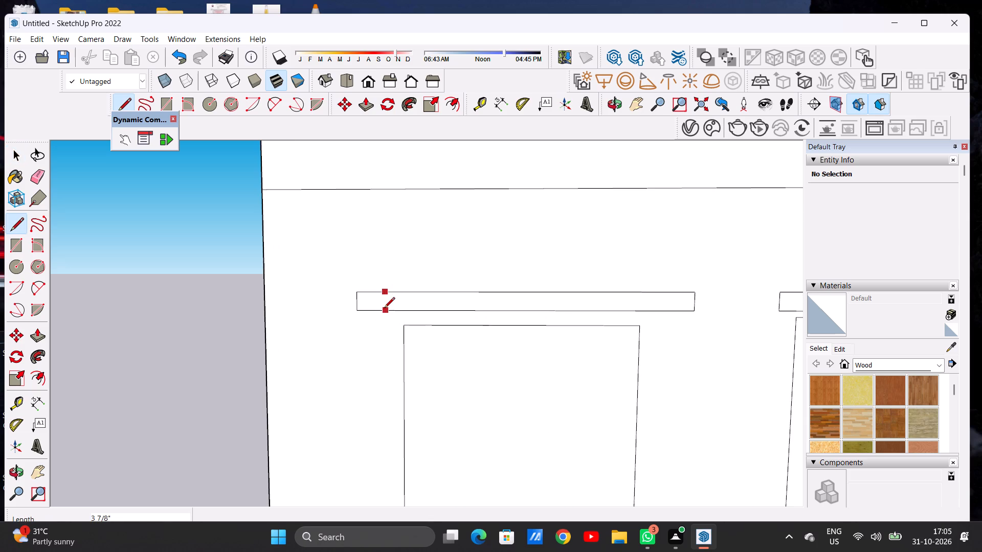
left_click(384, 309)
scroll(376, 302, "down", 4)
scroll(571, 306, "up", 2)
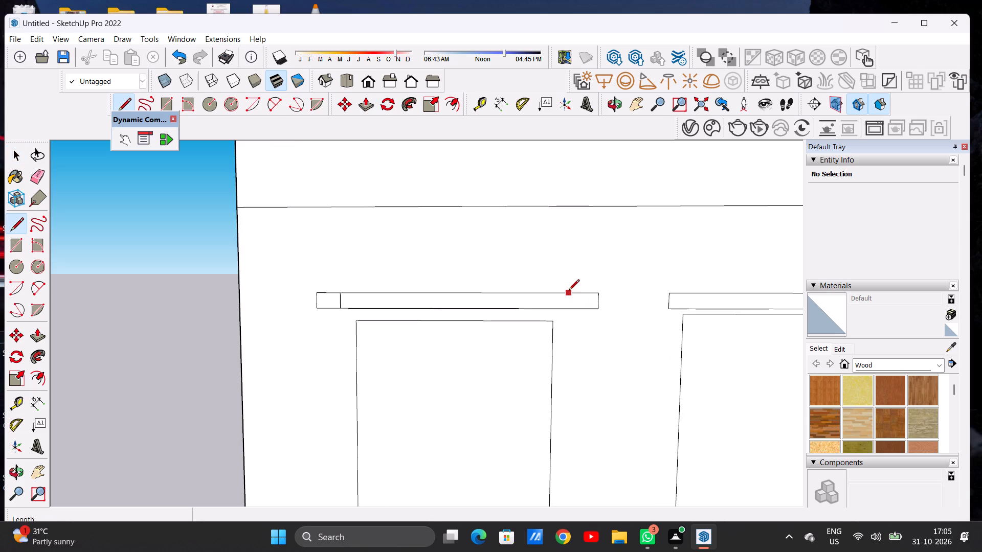
left_click(569, 294)
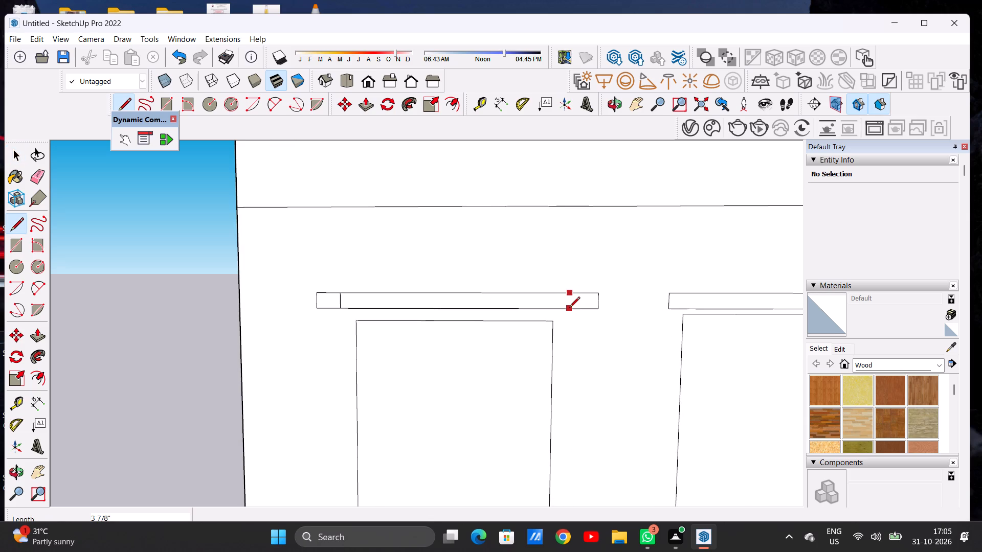
left_click(569, 308)
Erase the surplus end pieces of the smaller window's canopy band beyond the two dividing lines.
key("e")
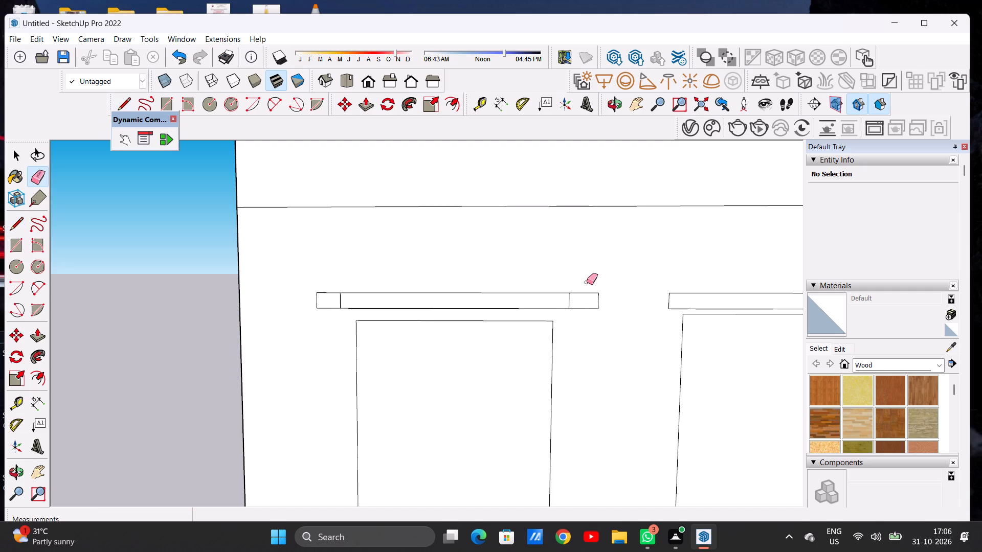
left_click_drag(587, 282, 590, 314)
left_click_drag(593, 297, 598, 305)
scroll(323, 301, "up", 5)
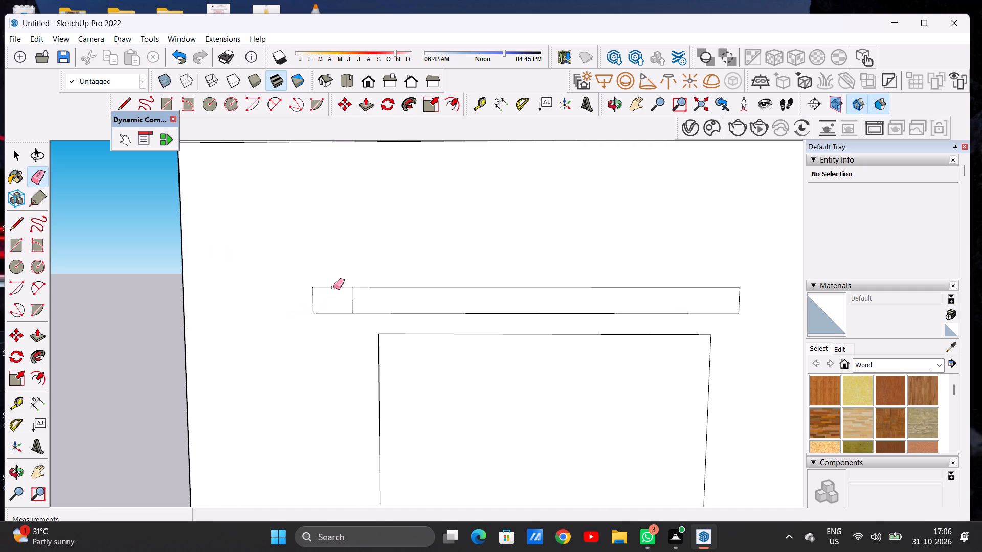
left_click_drag(331, 283, 333, 313)
left_click_drag(329, 299, 309, 307)
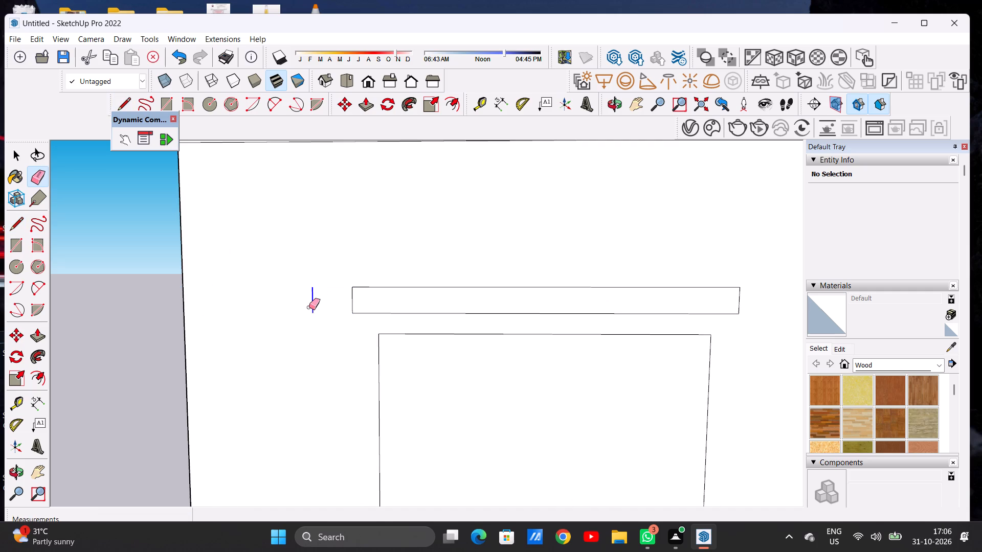
key("space")
Move the shortened canopy band straight down so it sits just above the smaller middle-storey window.
scroll(392, 294, "down", 5)
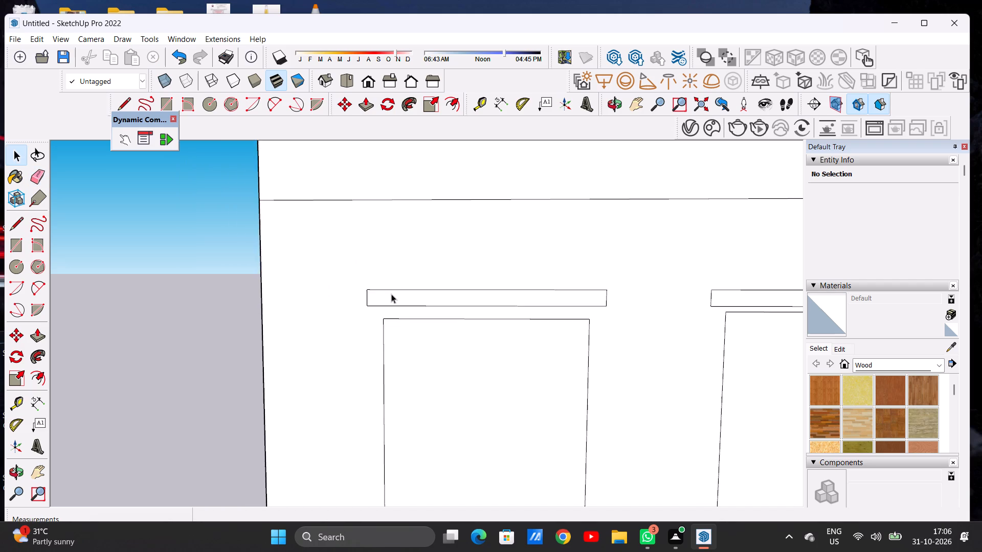
scroll(391, 294, "down", 6)
scroll(480, 295, "up", 1)
scroll(480, 295, "down", 1)
scroll(480, 295, "up", 5)
double_click(488, 287)
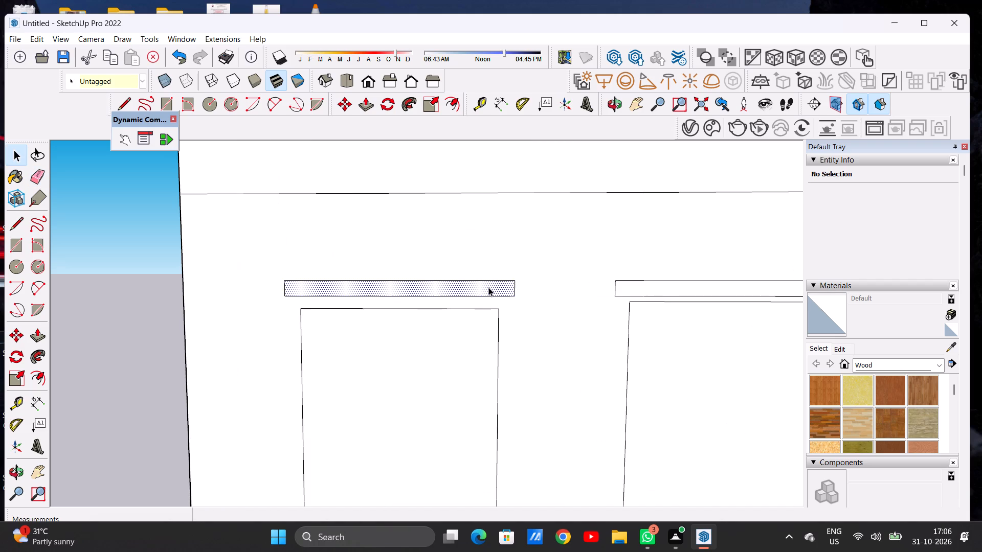
key("m")
left_click(514, 298)
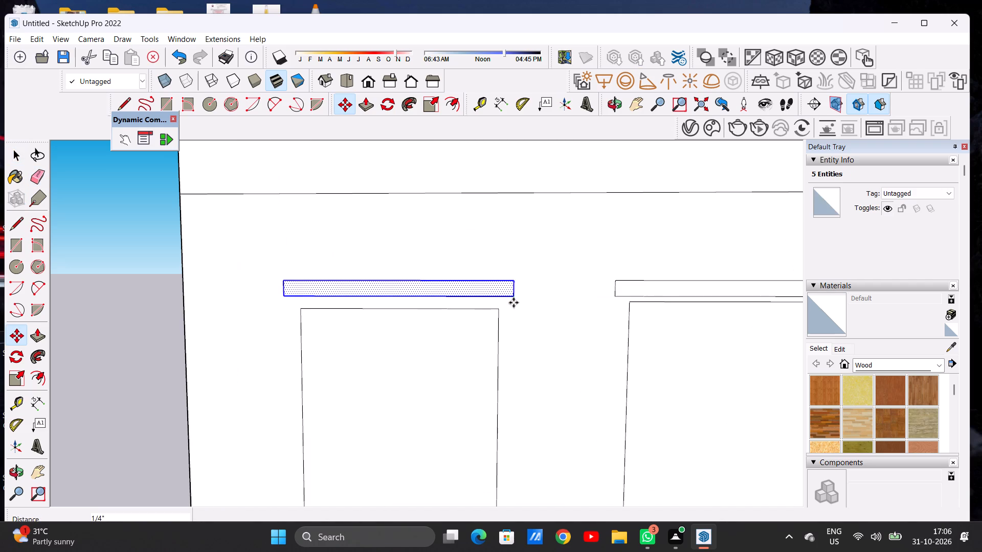
left_click(514, 304)
key("space")
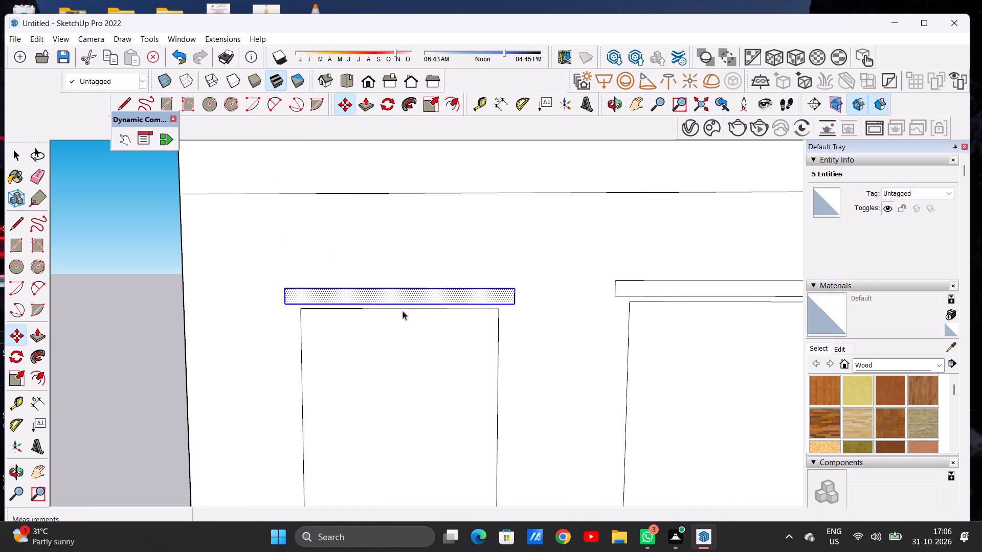
left_click(127, 351)
Push the larger middle-storey window's face about 10 3/16" into the side wall to form a recess.
scroll(423, 318, "down", 8)
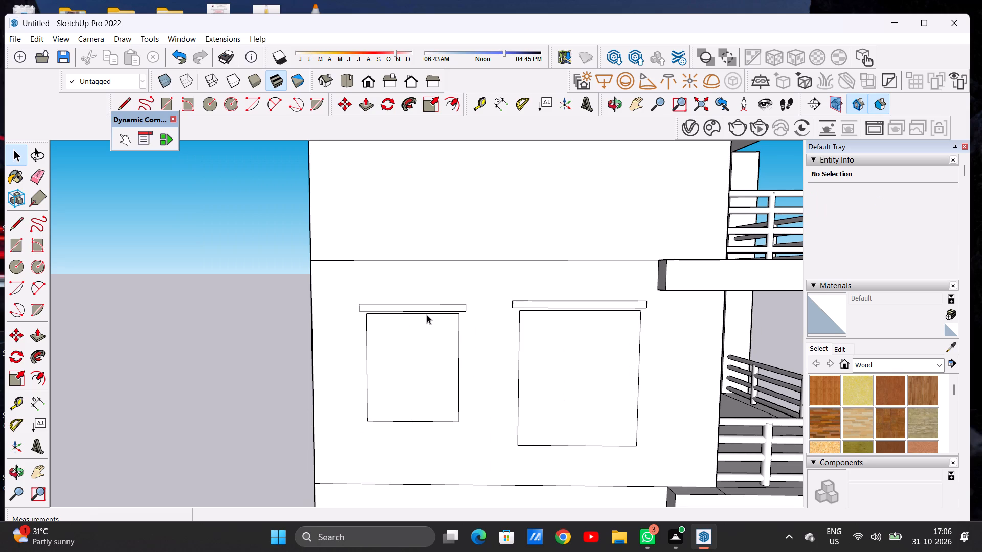
scroll(373, 343, "down", 6)
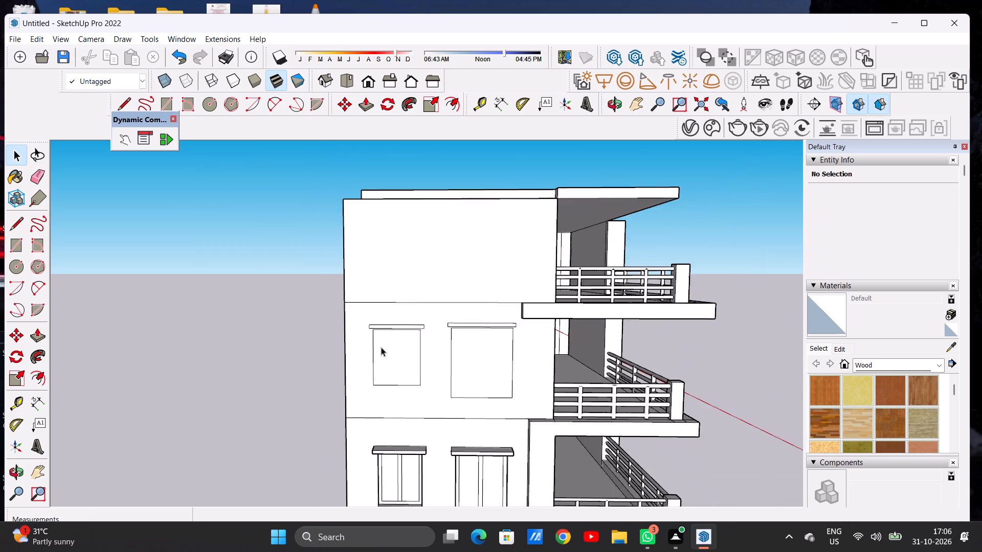
scroll(381, 347, "down", 11)
scroll(478, 353, "up", 17)
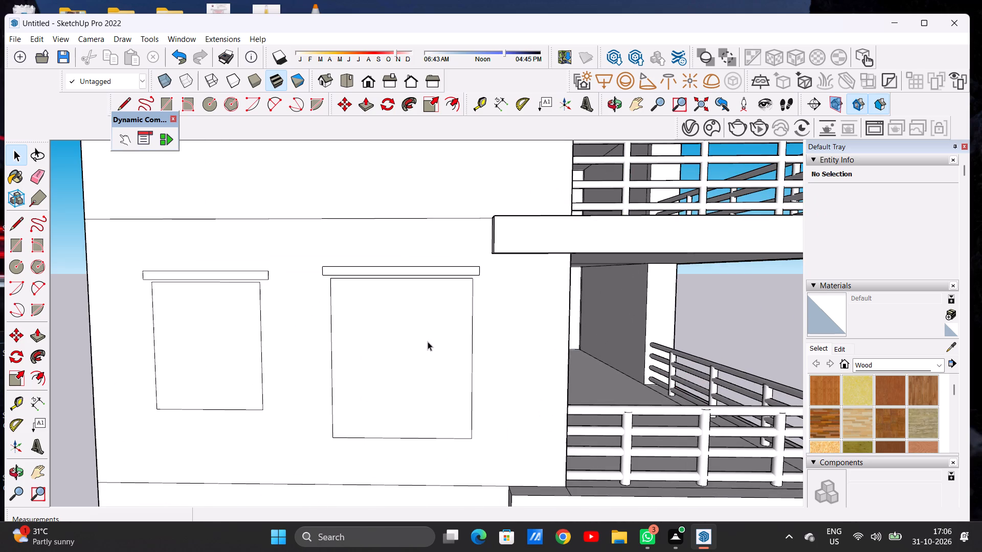
key("p")
scroll(428, 338, "down", 2)
middle_click_drag(410, 330, 410, 366)
scroll(410, 366, "up", 5)
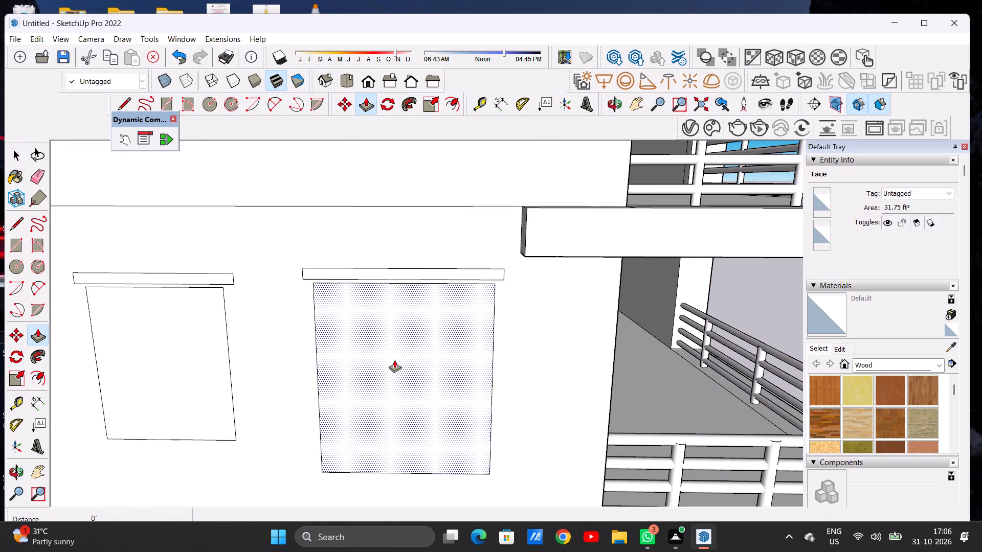
left_click(394, 360)
left_click(398, 351)
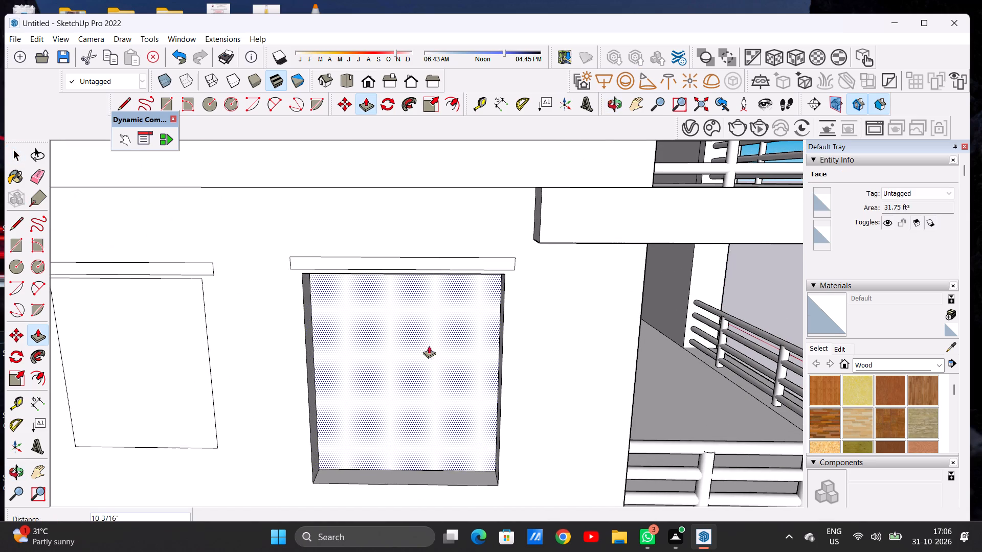
Push the smaller middle-storey window's face about 5 9/16" into the side wall to form a recess.
scroll(454, 345, "down", 6)
scroll(303, 352, "up", 10)
left_click(298, 354)
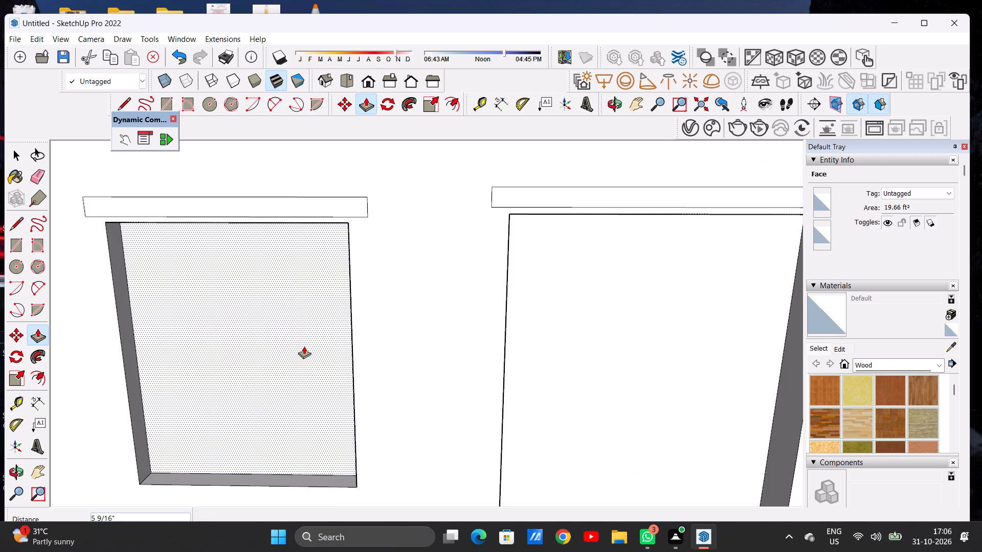
left_click(304, 345)
key("space")
Offset the larger middle-storey window's recessed face inward about 5 1/2" to outline its frame.
scroll(348, 350, "down", 10)
scroll(345, 348, "up", 1)
scroll(345, 348, "down", 4)
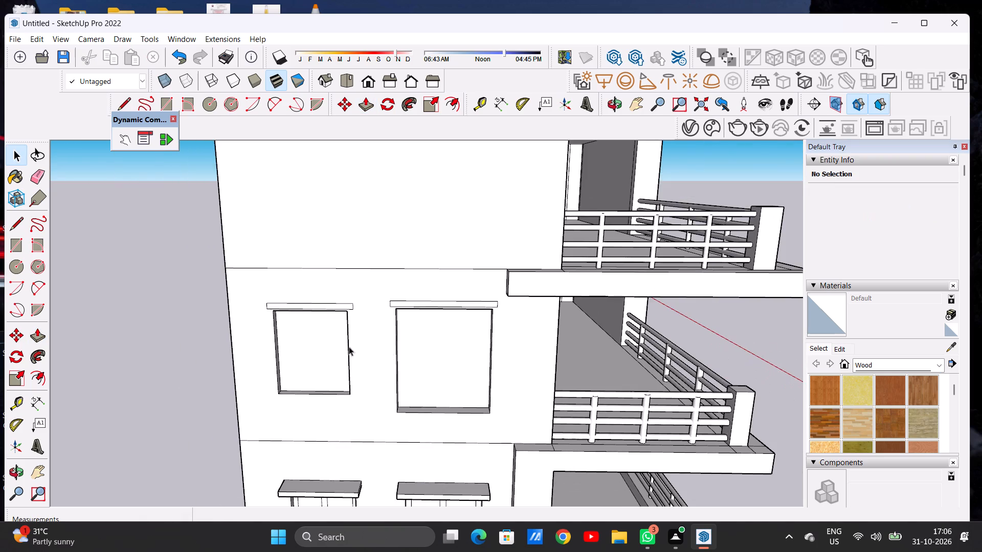
middle_click_drag(434, 356, 423, 338)
scroll(413, 337, "down", 6)
middle_click_drag(428, 359, 439, 351)
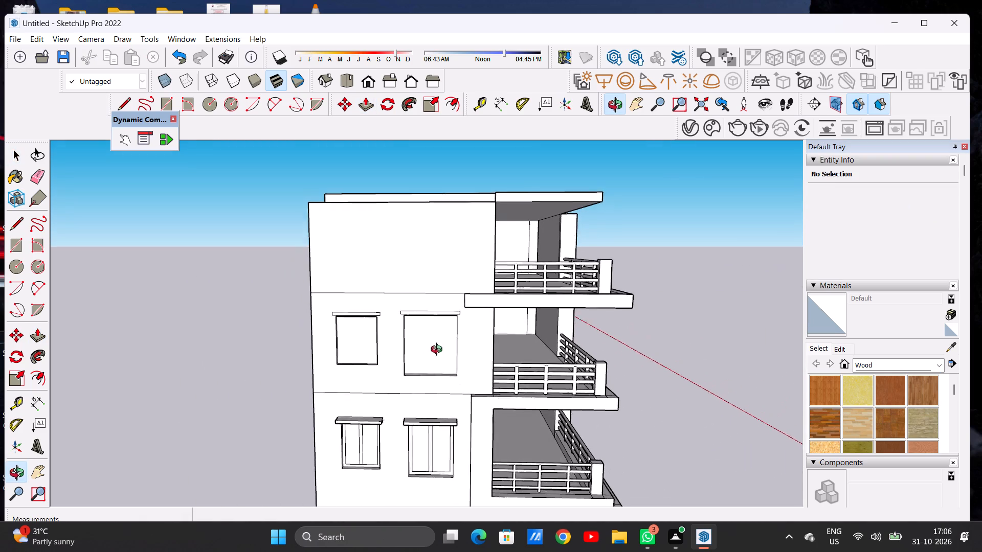
middle_click_drag(439, 351, 440, 350)
scroll(443, 338, "up", 7)
scroll(443, 338, "down", 1)
scroll(443, 338, "up", 1)
type("OF")
scroll(444, 336, "up", 2)
scroll(444, 336, "down", 2)
left_click(384, 294)
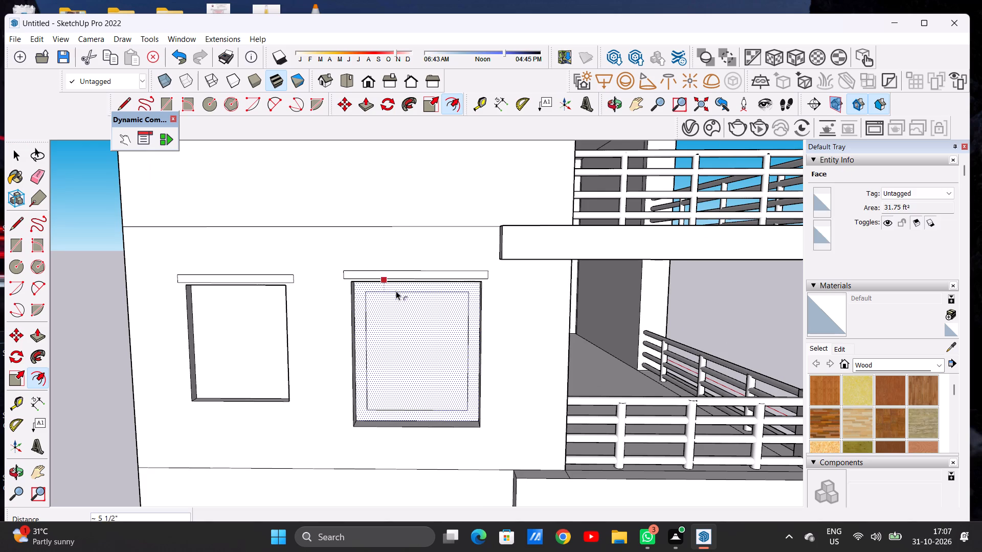
left_click(396, 291)
Offset the smaller middle-storey window's recessed face inward about 4 7/16" to outline its frame.
scroll(436, 295, "down", 7)
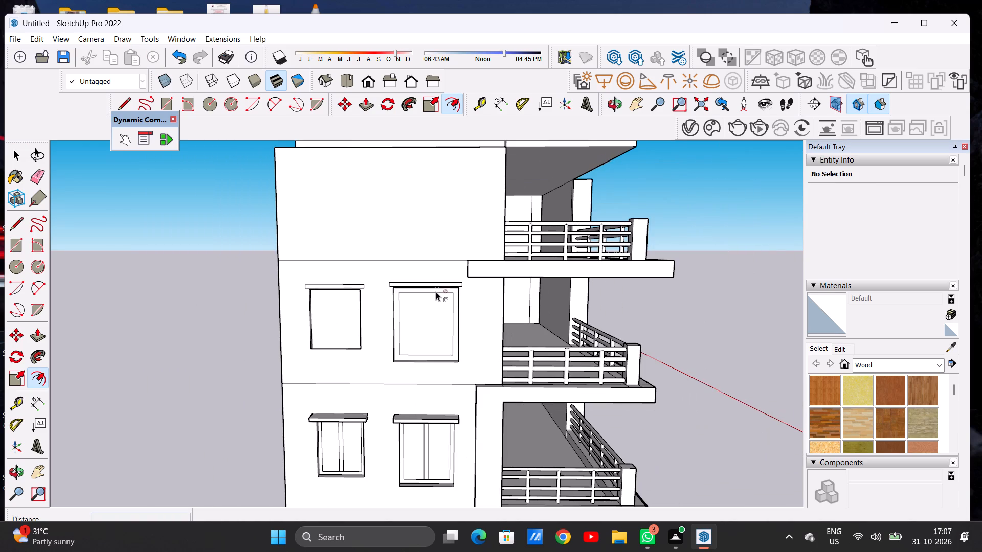
scroll(326, 305, "up", 6)
left_click(331, 288)
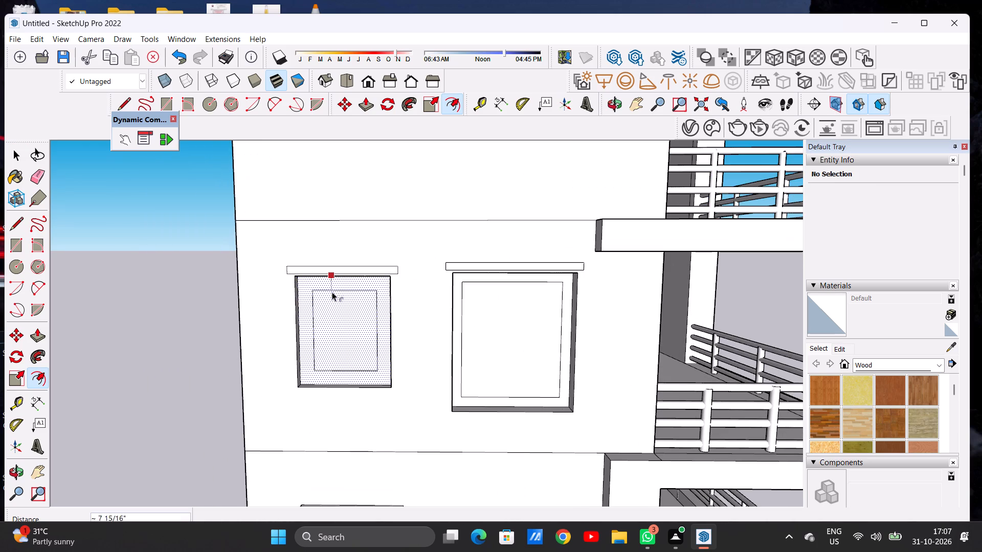
left_click(332, 284)
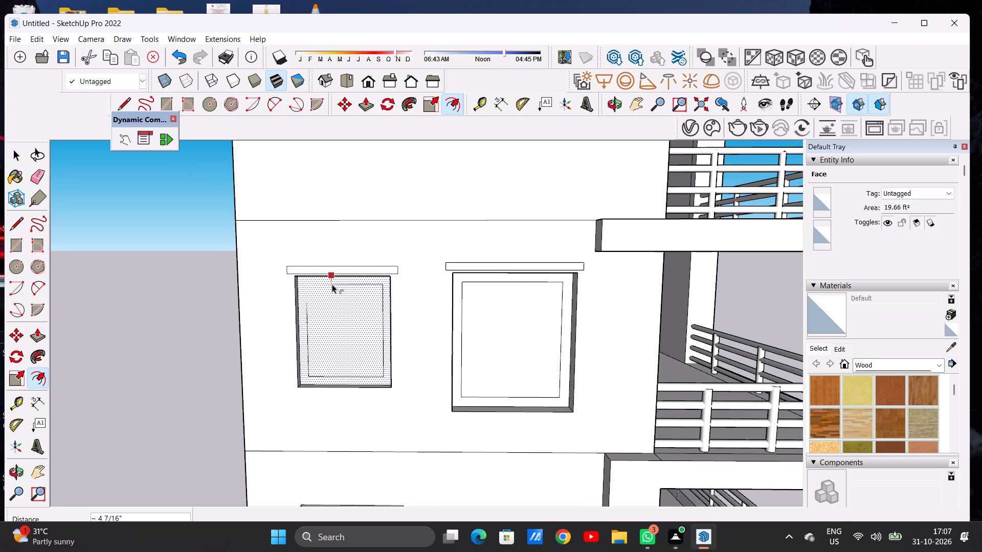
key("space")
Draw two closely spaced vertical lines about 5' 2" long down the middle of the larger window's inner frame as its mullion.
scroll(347, 310, "down", 8)
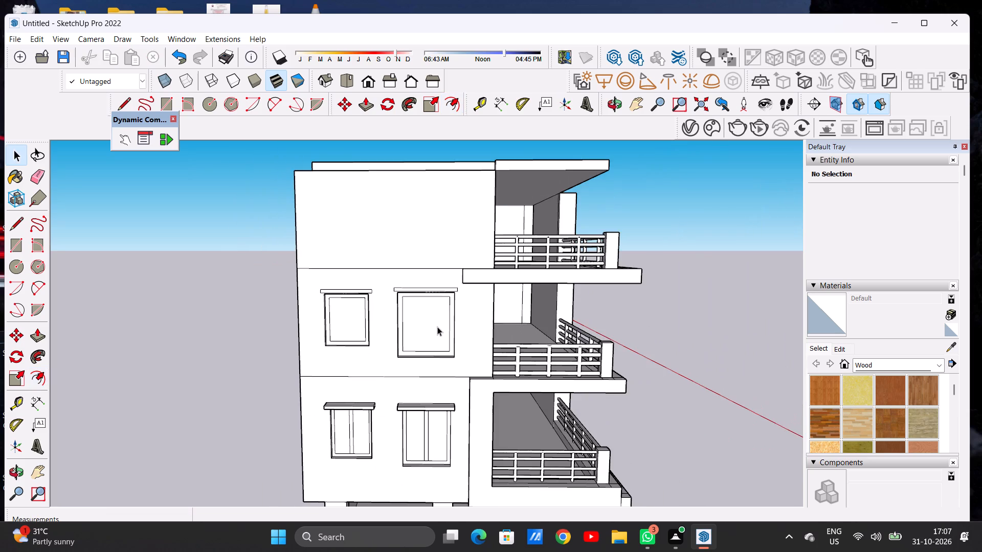
scroll(437, 327, "up", 8)
key("l")
scroll(430, 323, "up", 5)
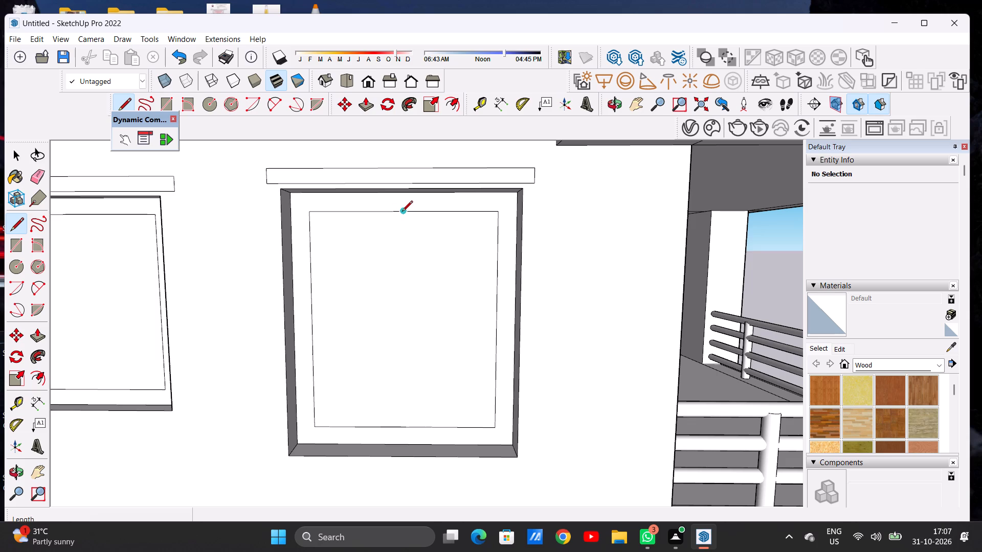
left_click(396, 210)
left_click(393, 428)
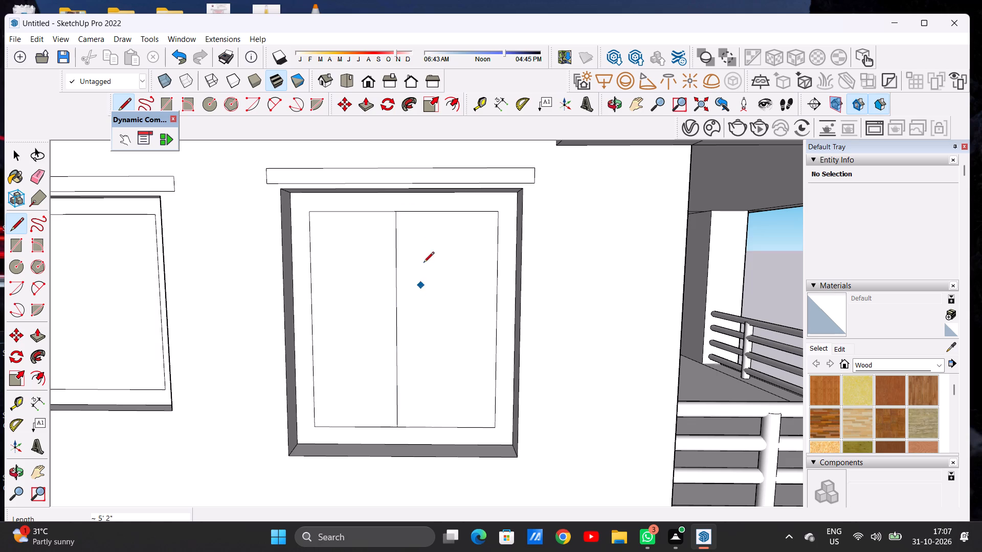
left_click(412, 213)
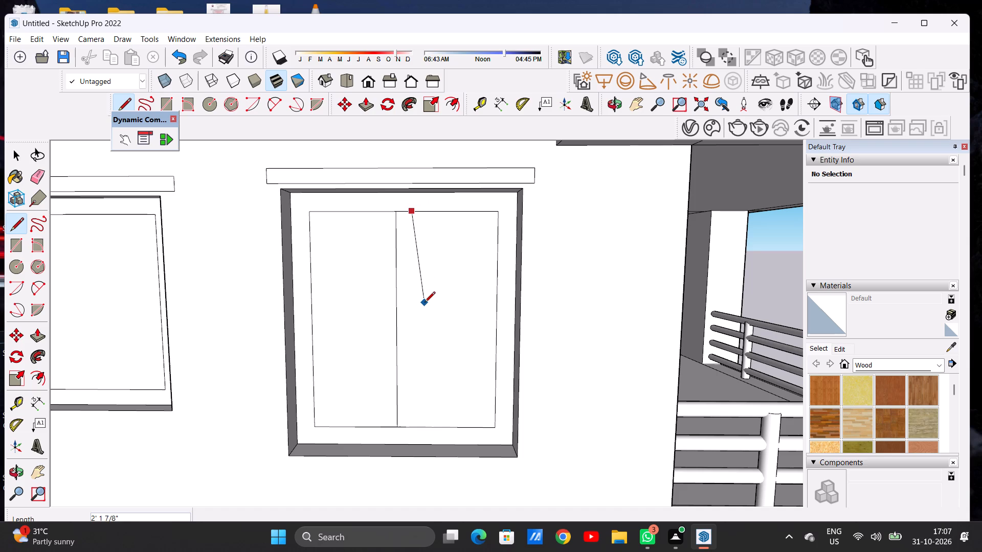
left_click(411, 424)
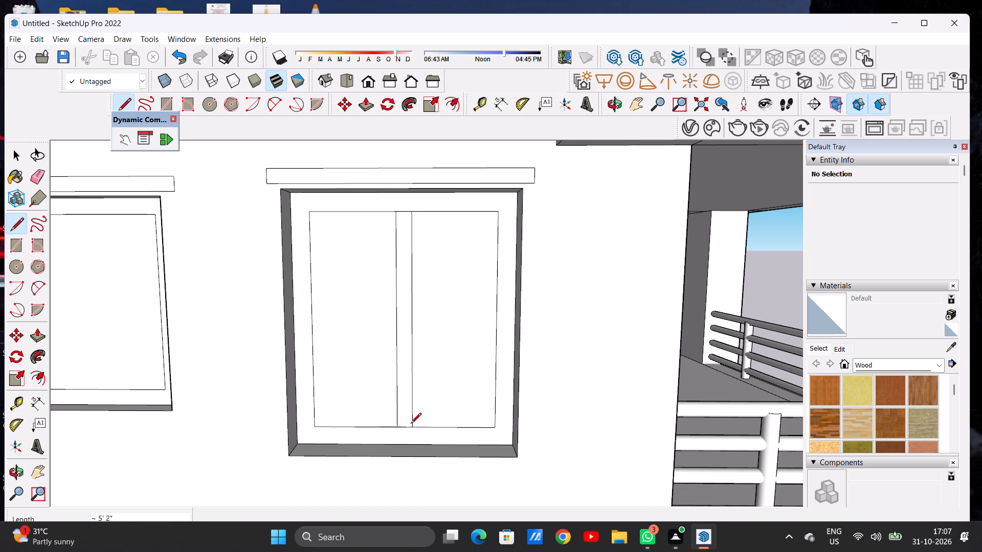
Draw two closely spaced vertical lines about 4' 1" long down the middle of the smaller middle-storey window's inner frame as its mullion.
scroll(468, 376, "down", 10)
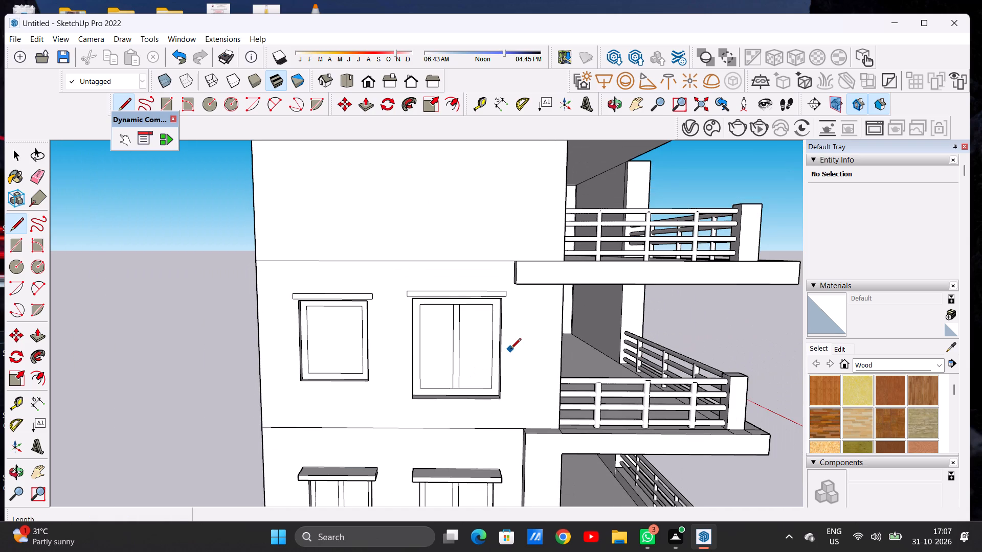
scroll(463, 316, "down", 7)
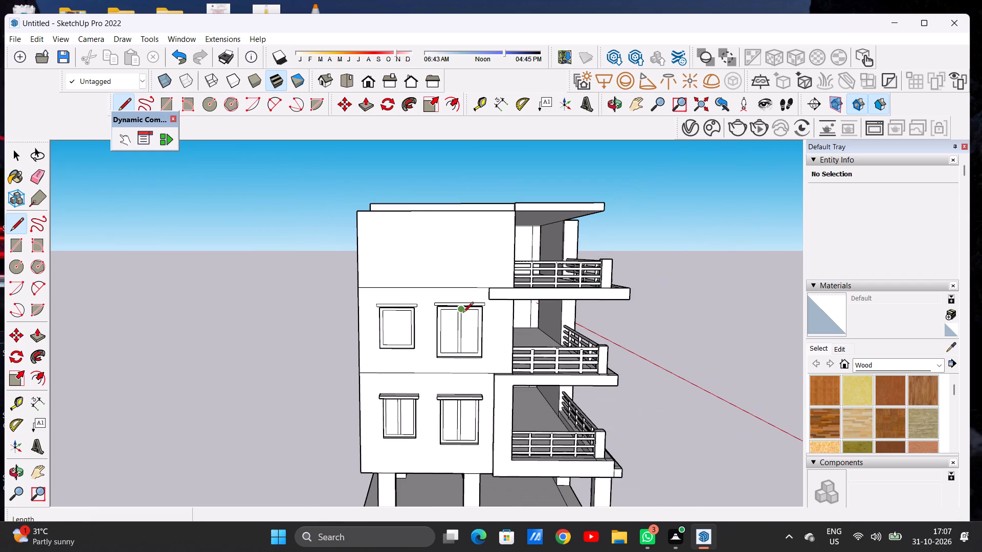
scroll(410, 318, "up", 17)
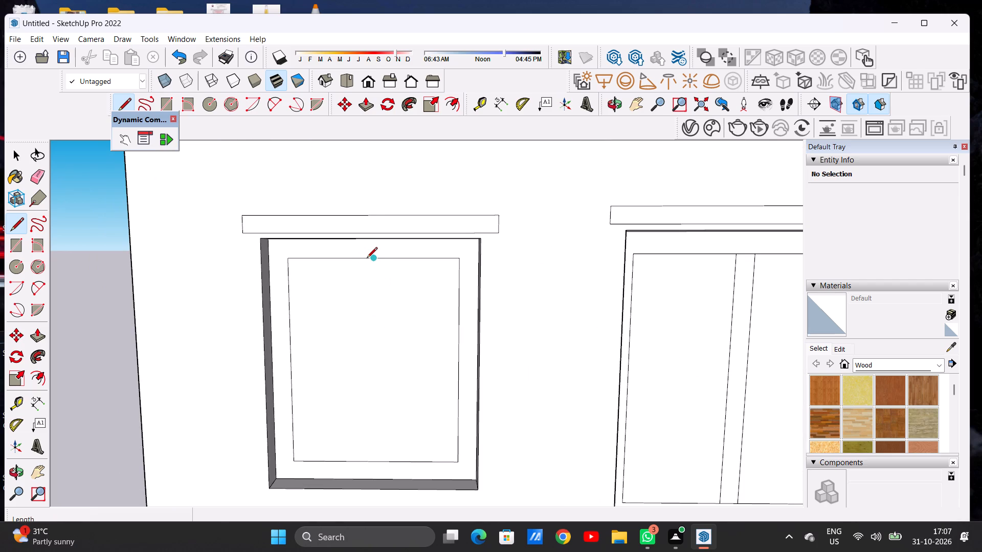
left_click(366, 259)
left_click(365, 462)
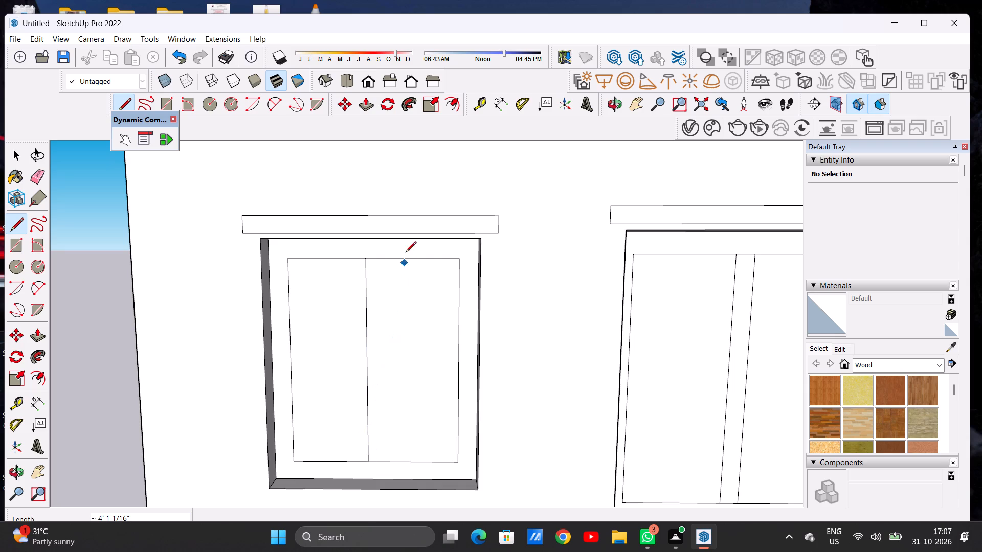
left_click(382, 257)
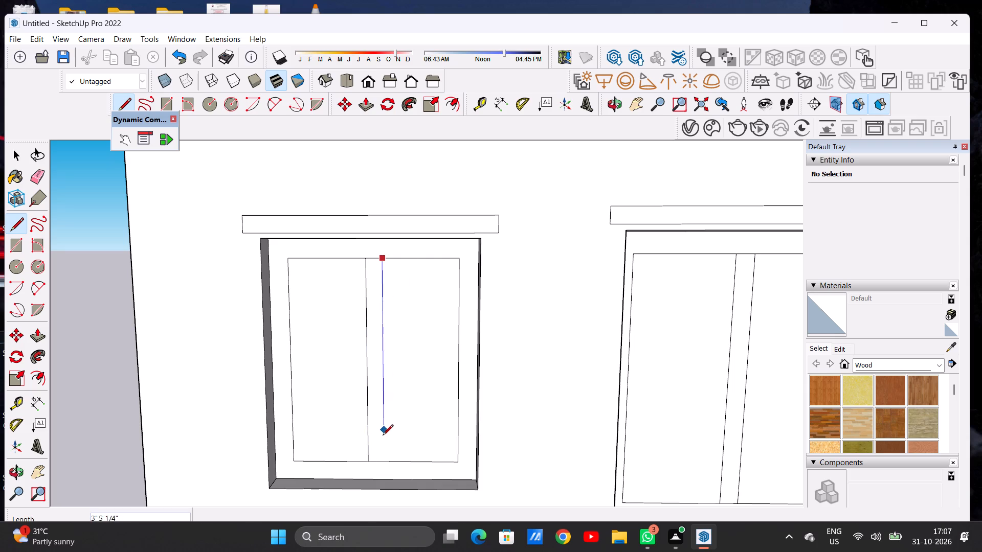
left_click(382, 457)
key("space")
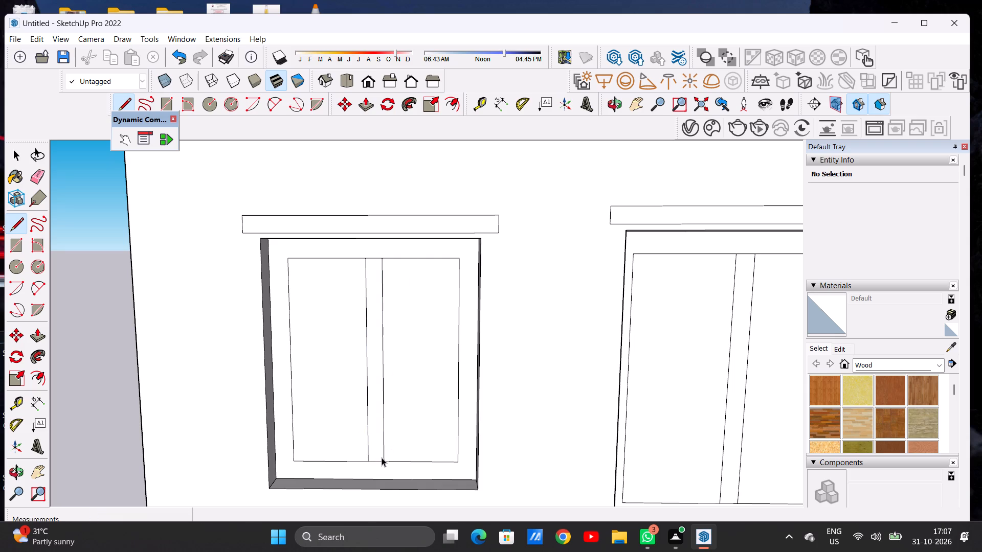
Push/Pull the strip above the larger middle-storey window outward 1' 4 1/4", matching the canopy on the storey below.
scroll(400, 416, "down", 5)
scroll(401, 362, "down", 12)
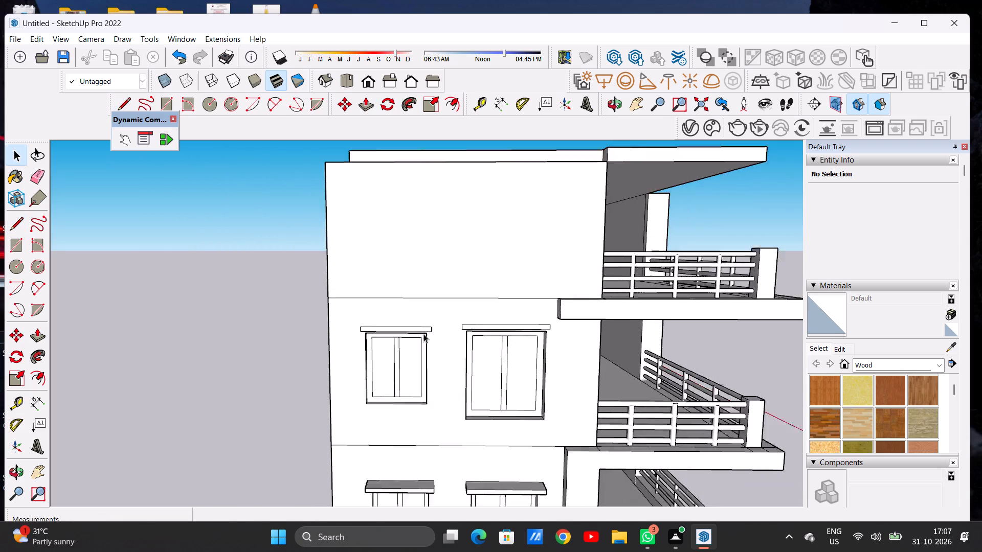
scroll(423, 334, "down", 5)
middle_click_drag(541, 345, 301, 368)
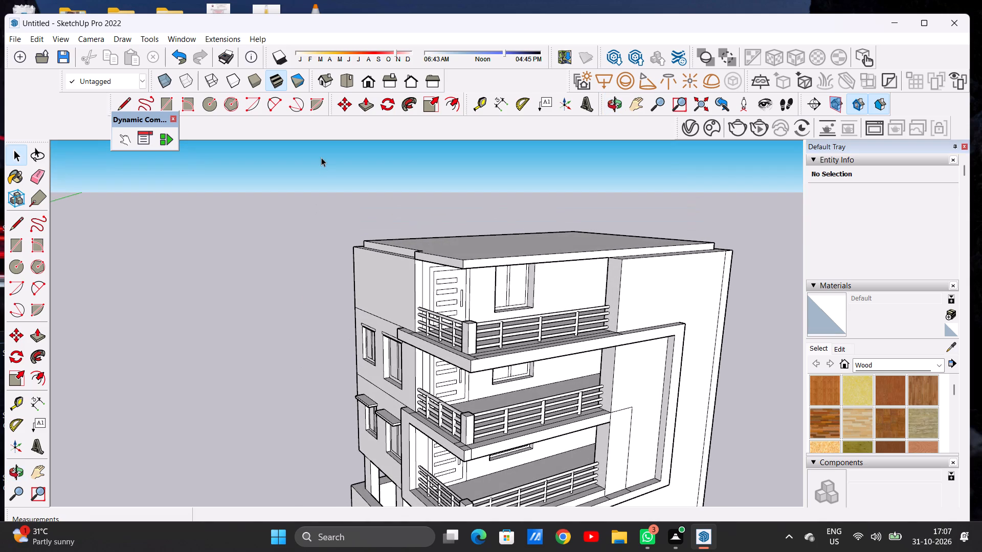
key("p")
scroll(394, 321, "up", 3)
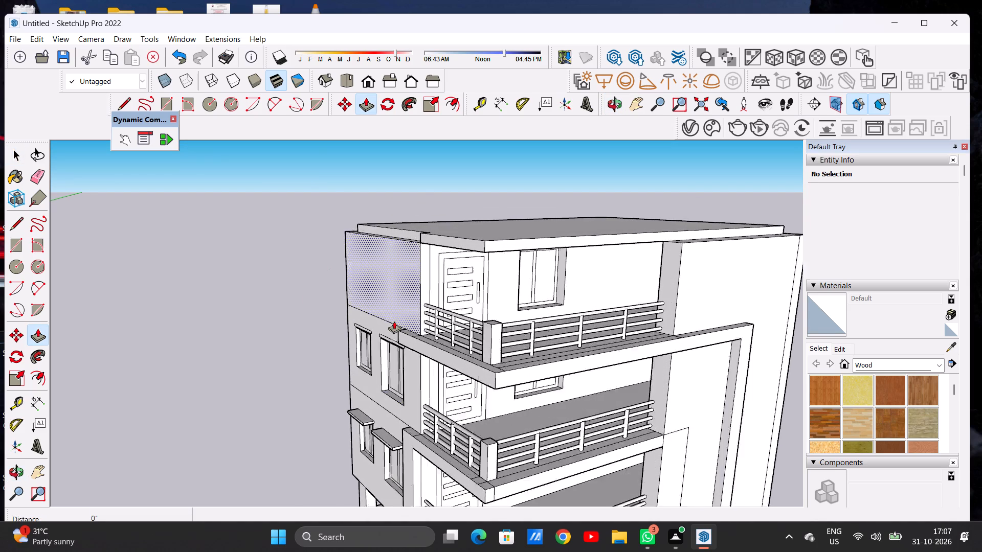
scroll(394, 321, "up", 5)
scroll(383, 384, "up", 10)
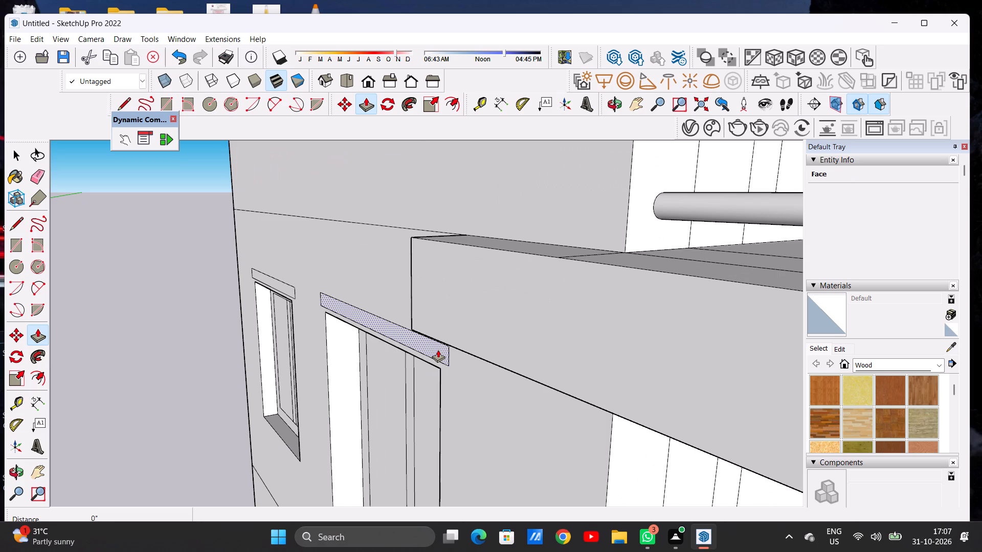
left_click(438, 350)
scroll(410, 343, "down", 12)
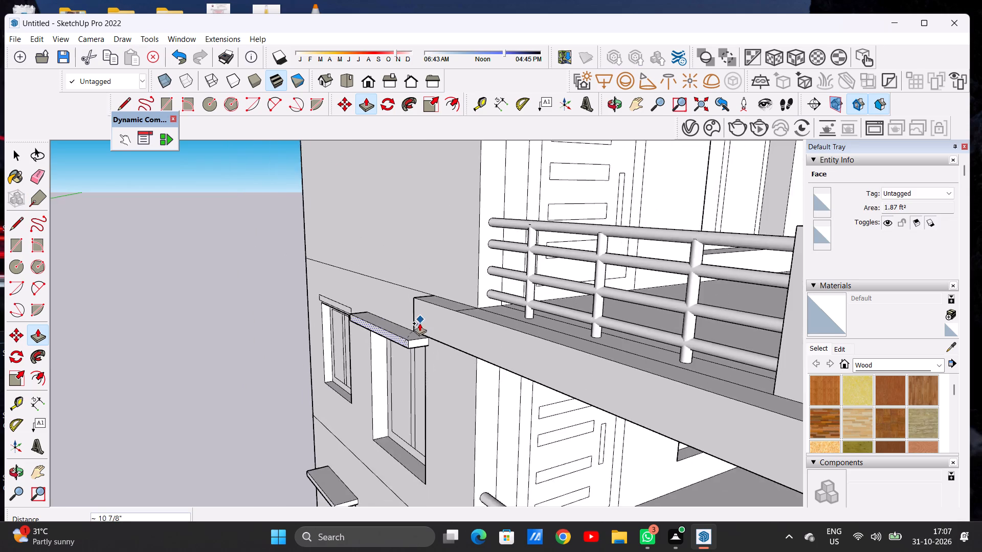
scroll(419, 323, "down", 4)
scroll(408, 388, "down", 8)
scroll(401, 436, "up", 2)
scroll(401, 436, "down", 1)
scroll(401, 436, "up", 2)
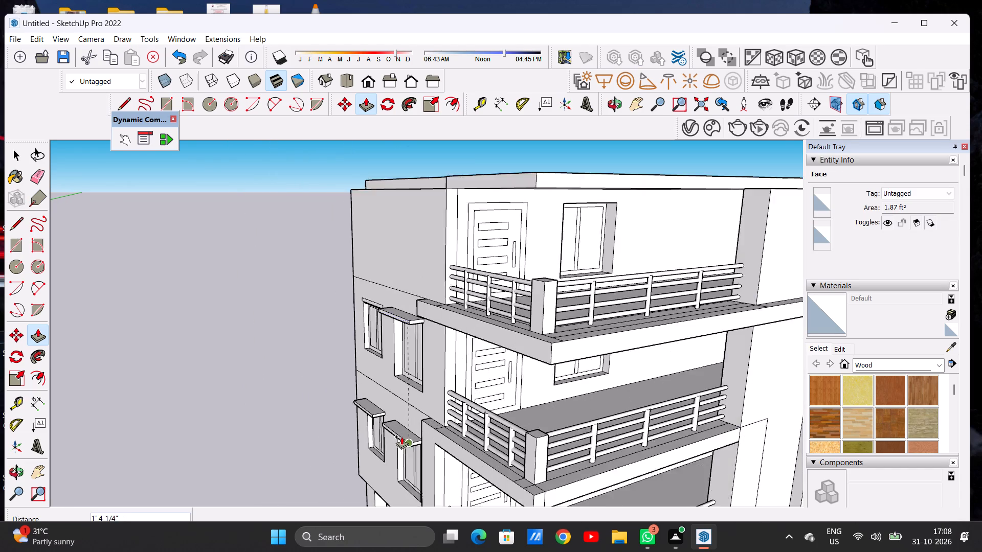
scroll(401, 436, "up", 5)
scroll(410, 453, "down", 1)
scroll(410, 453, "up", 6)
left_click(409, 438)
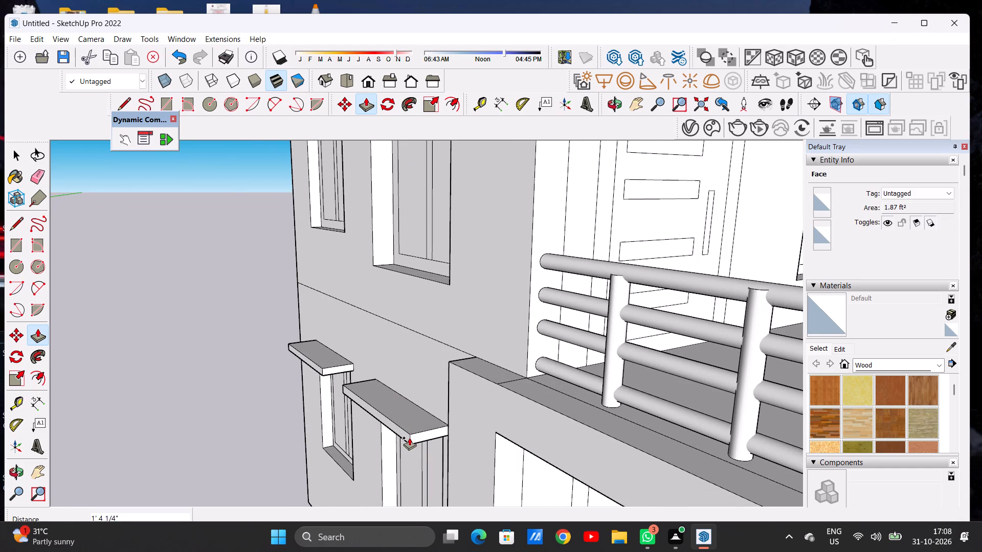
Push/Pull the strip above the smaller middle-storey window outward to the same projection as the neighbouring larger window's canopy.
scroll(409, 438, "down", 13)
middle_click_drag(337, 311, 564, 312)
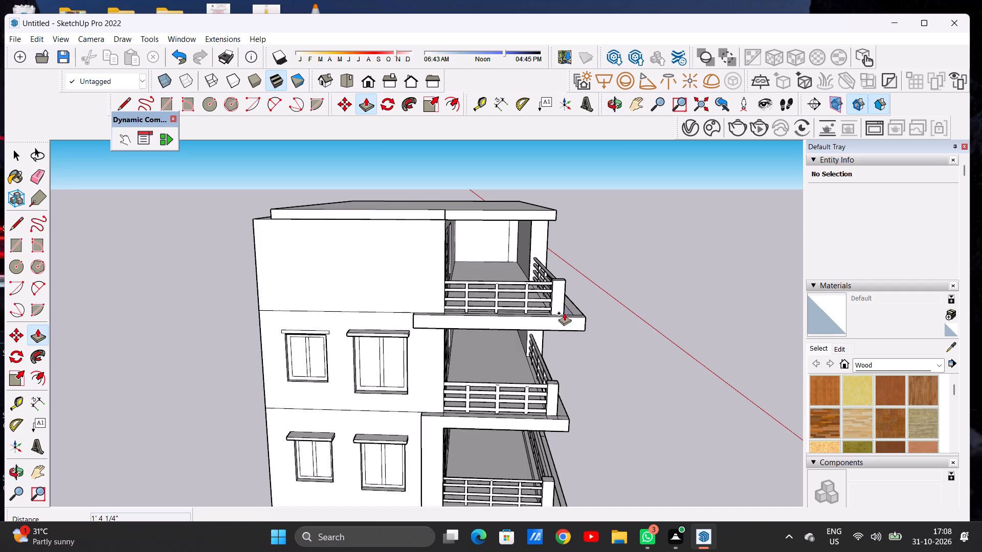
scroll(565, 306, "down", 6)
middle_click_drag(385, 328, 575, 360)
scroll(457, 319, "up", 5)
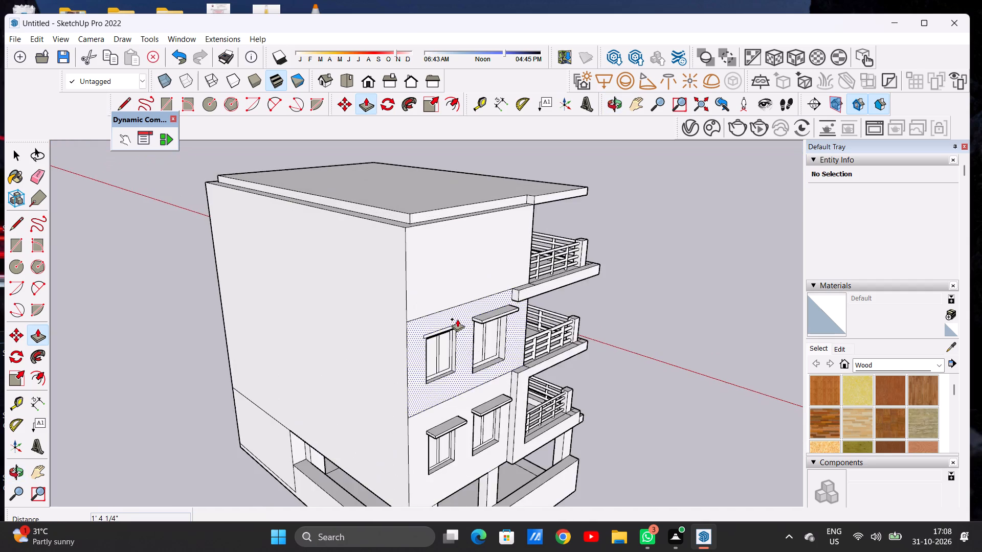
scroll(457, 319, "up", 20)
scroll(457, 319, "up", 2)
left_click(459, 344)
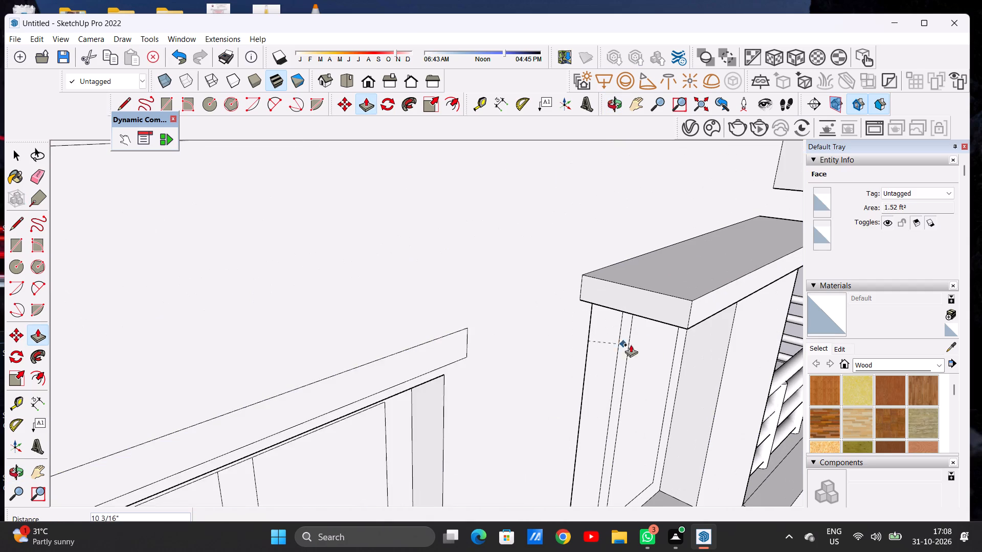
left_click(692, 301)
key("space")
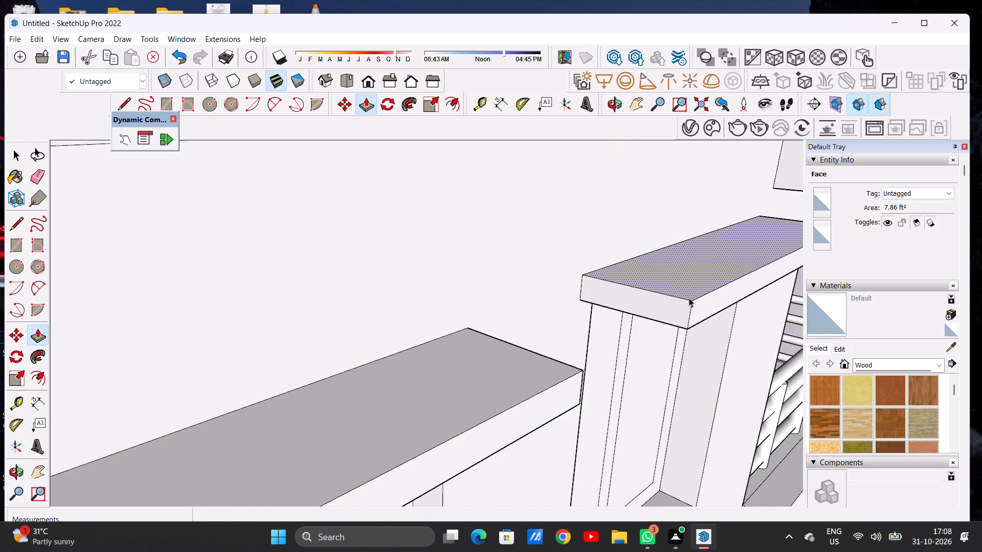
Inspect the side elevation, including the middle-storey windows with their canopies and the blank top-storey wall.
scroll(671, 297, "down", 12)
scroll(604, 328, "up", 1)
scroll(604, 328, "down", 11)
middle_click_drag(608, 331, 547, 313)
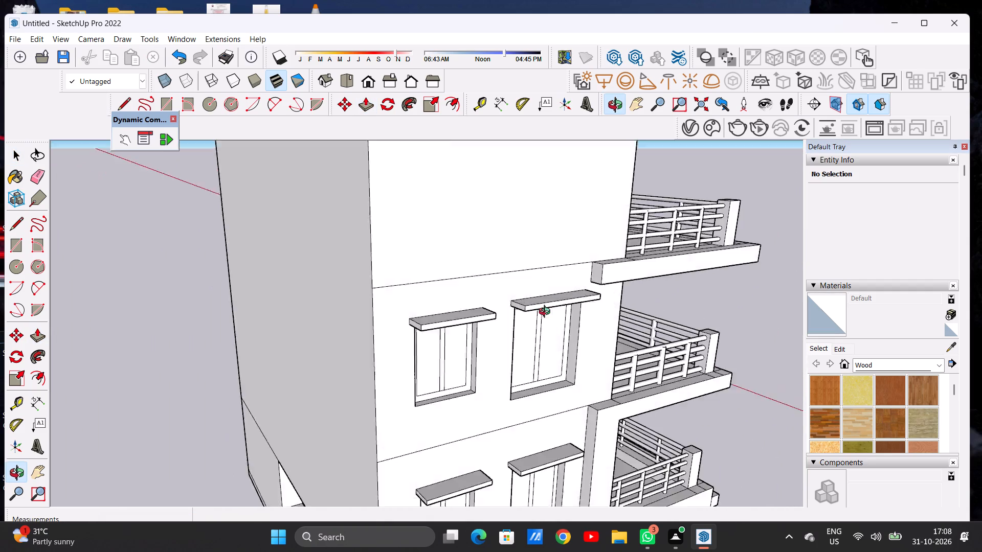
middle_click_drag(547, 313, 427, 278)
scroll(488, 333, "down", 12)
middle_click_drag(553, 353, 524, 342)
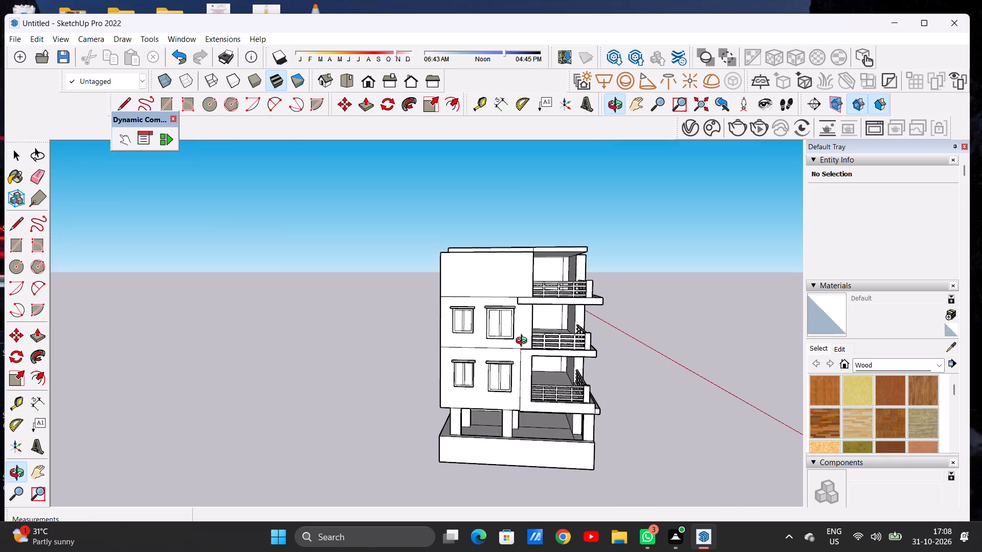
middle_click_drag(524, 342, 527, 352)
scroll(514, 350, "down", 5)
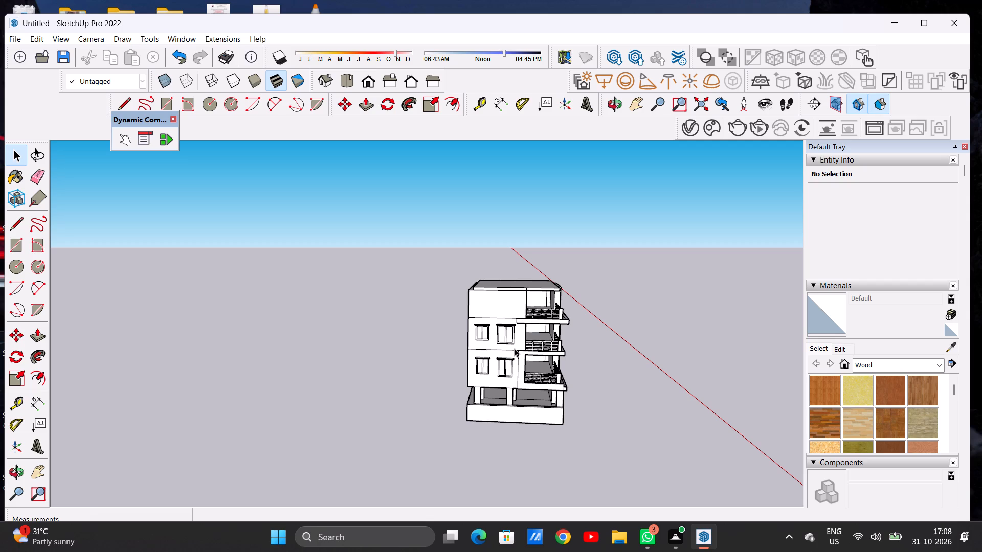
scroll(506, 357, "down", 6)
middle_click_drag(530, 341, 517, 334)
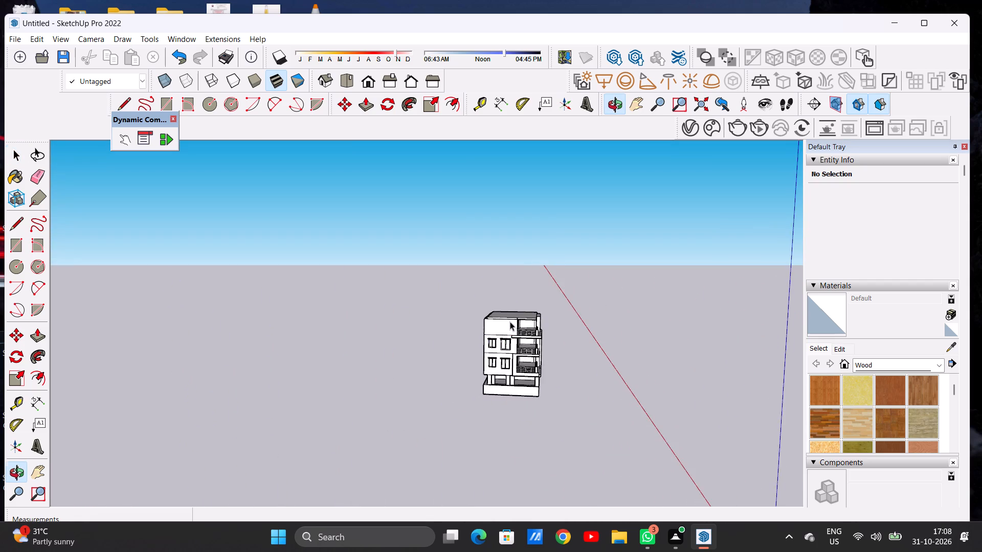
scroll(510, 321, "up", 5)
scroll(510, 321, "down", 1)
scroll(510, 321, "up", 6)
scroll(480, 337, "down", 4)
middle_click_drag(481, 336, 506, 327)
scroll(495, 338, "up", 12)
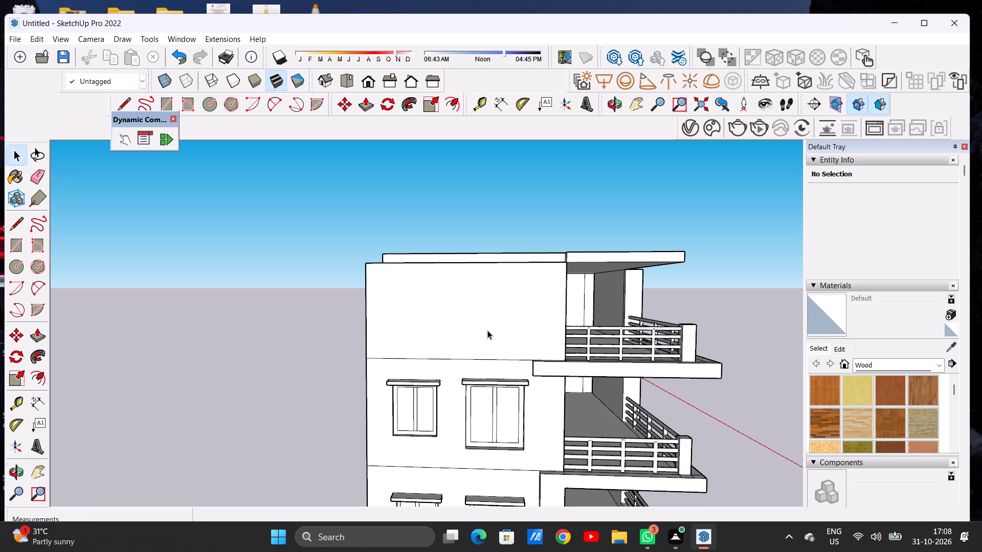
middle_click(487, 330)
scroll(491, 334, "up", 1)
scroll(430, 332, "down", 7)
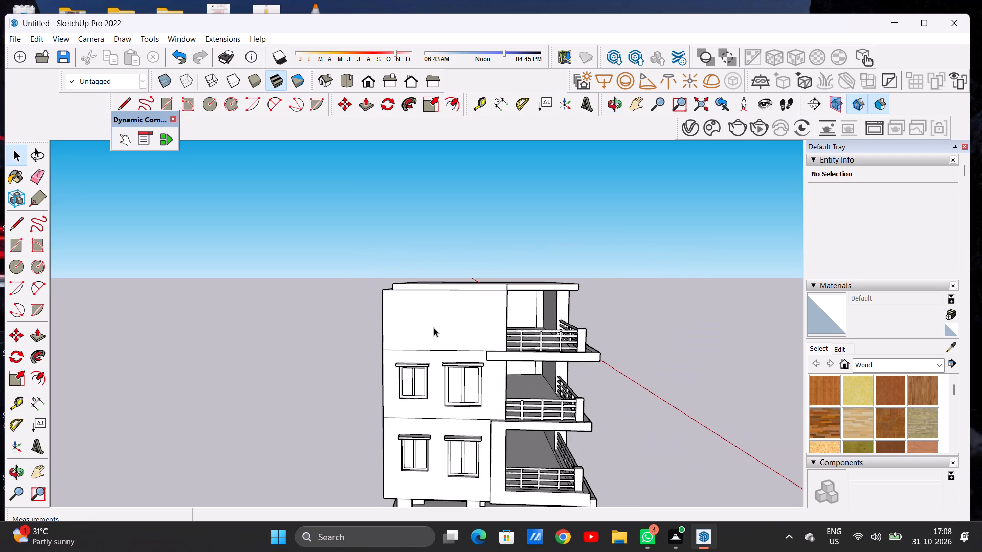
scroll(435, 326, "up", 1)
scroll(435, 326, "down", 1)
scroll(435, 326, "up", 6)
middle_click_drag(502, 326, 512, 326)
middle_click(512, 326)
scroll(512, 326, "down", 1)
middle_click(512, 326)
scroll(512, 326, "up", 5)
middle_click(512, 326)
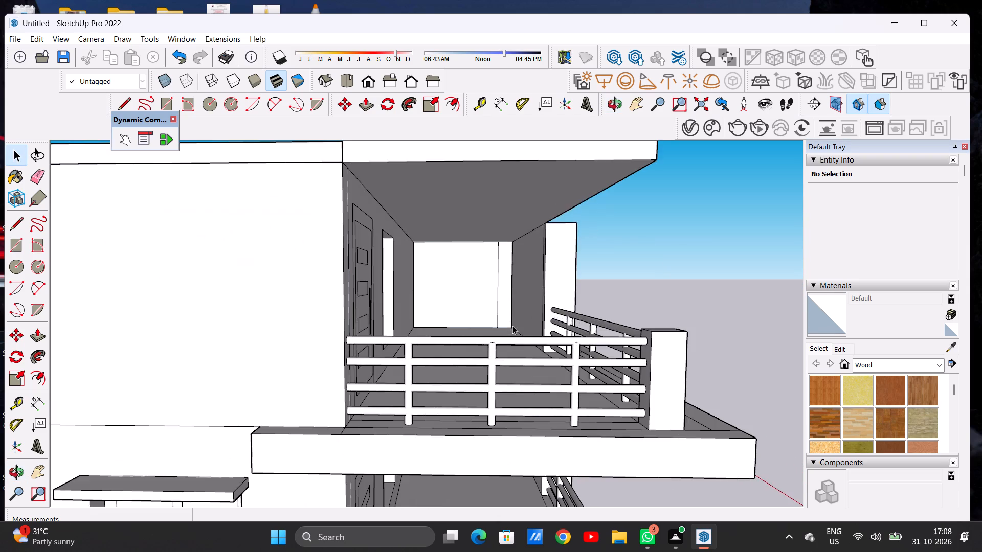
scroll(513, 326, "down", 11)
scroll(453, 327, "up", 9)
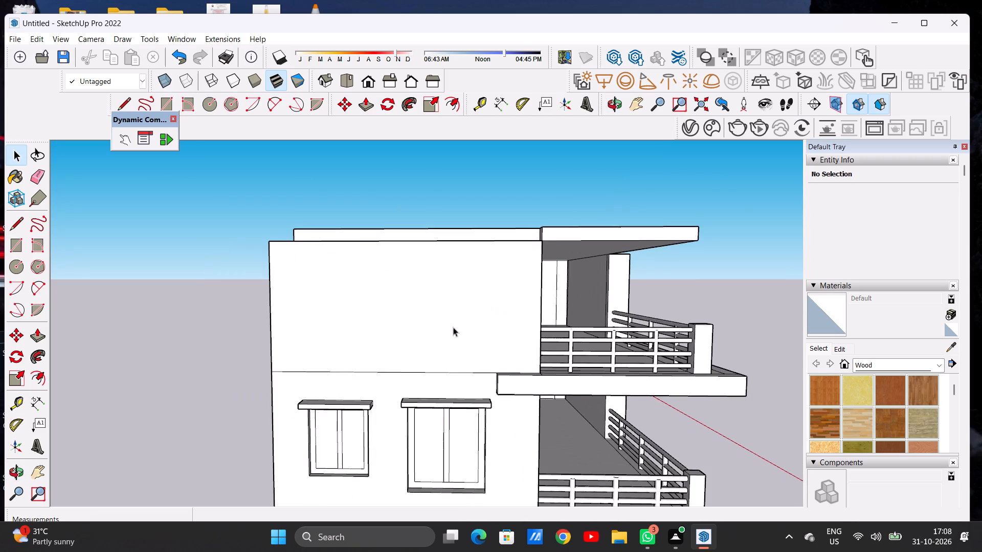
Draw a square window outline about 5' 2" on each side on the top-storey side wall, above the larger middle-storey window.
scroll(453, 327, "up", 2)
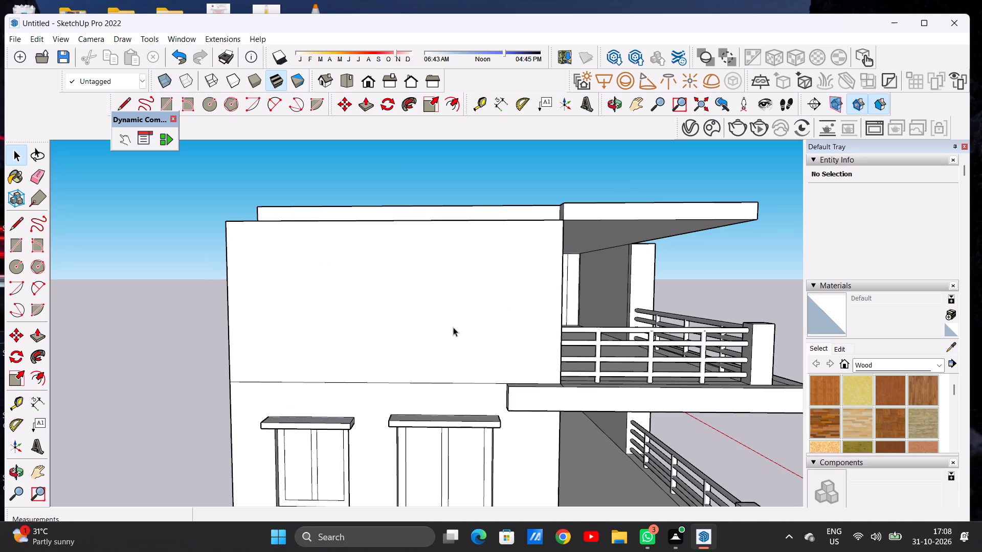
key("r")
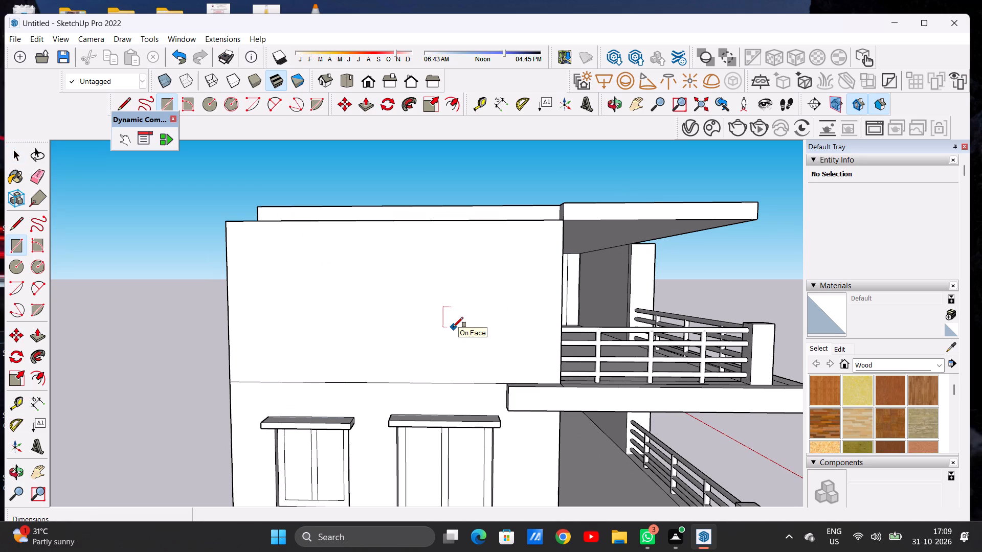
left_click(392, 249)
left_click(487, 347)
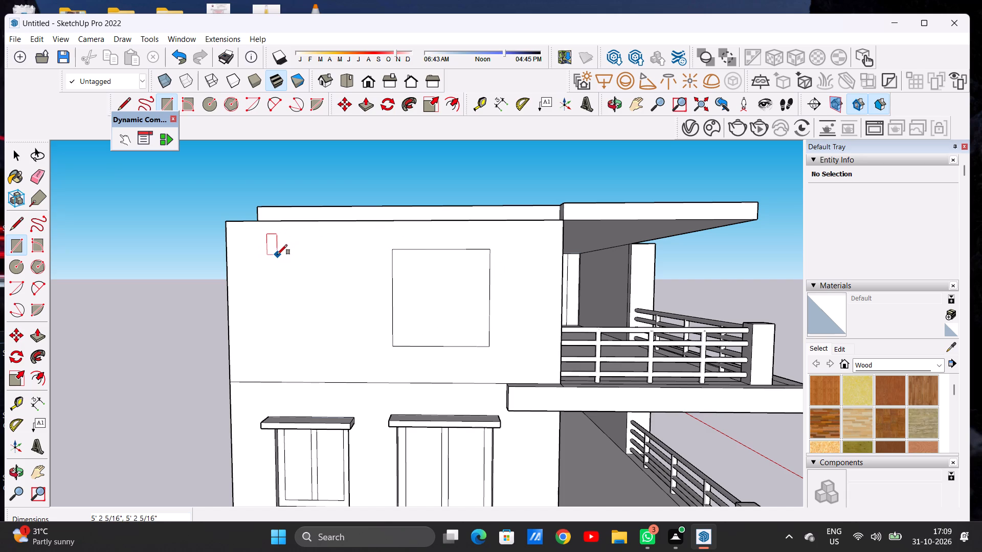
Draw a window rectangle about 3' 9" wide and 4' 2 1/2" high on the top-storey side wall, above the smaller middle-storey window.
left_click(276, 255)
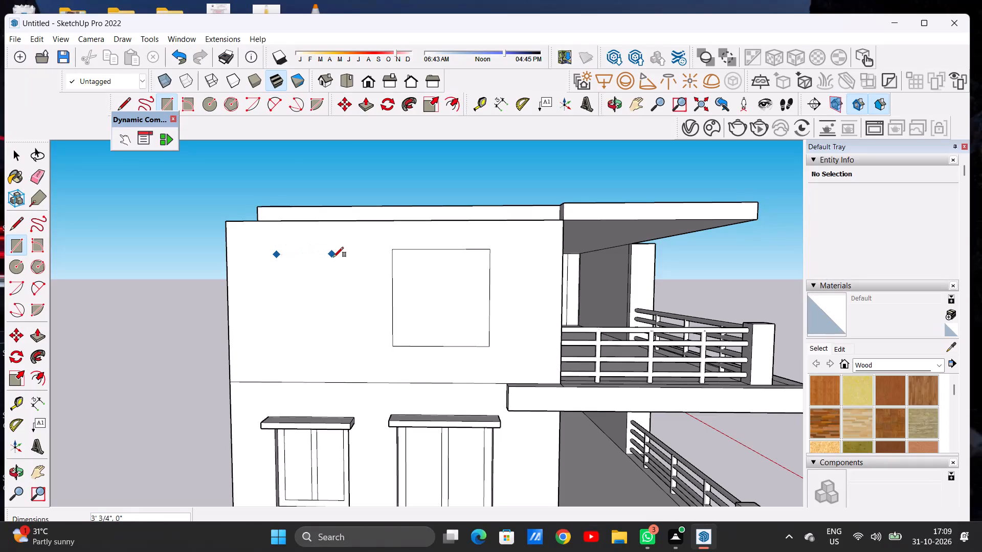
left_click(343, 257)
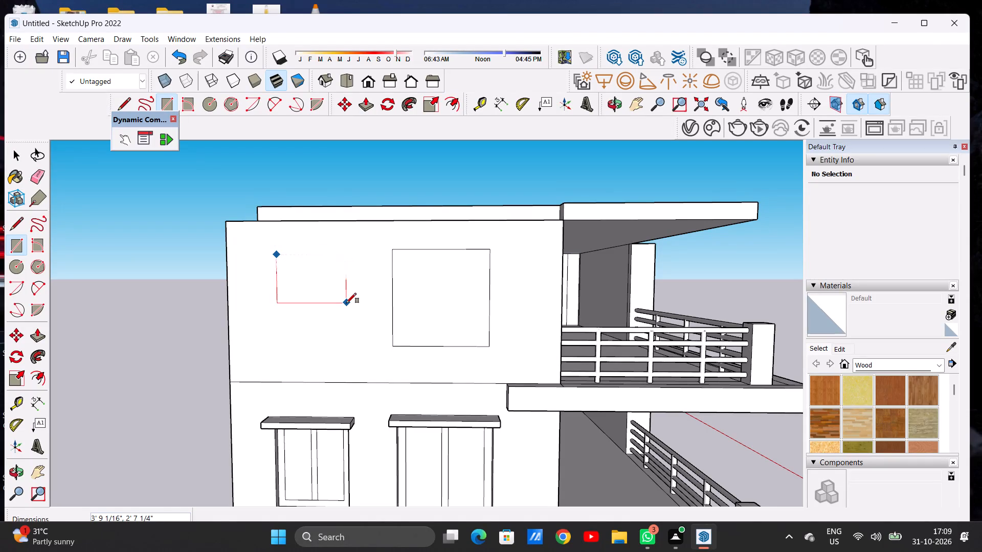
left_click(346, 333)
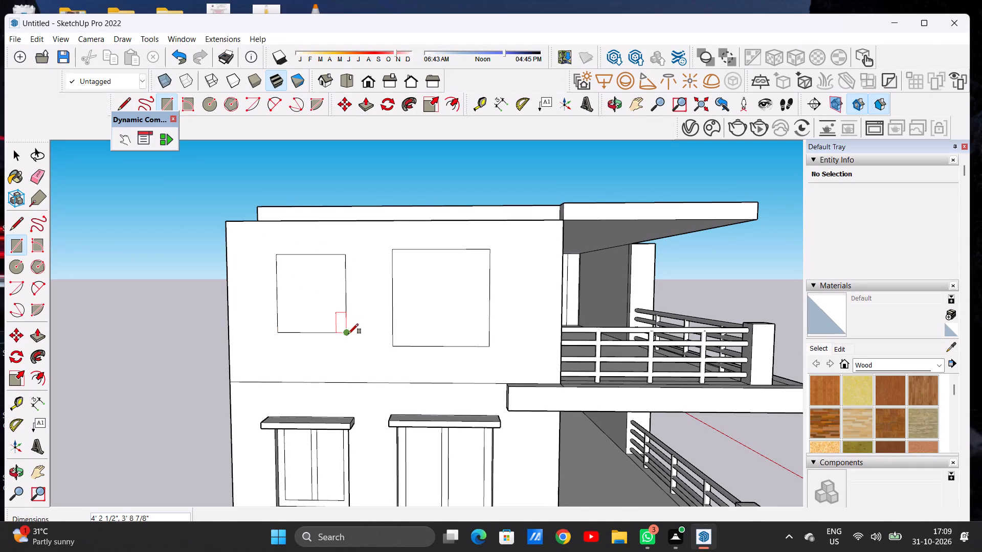
key("space")
scroll(362, 302, "down", 5)
scroll(414, 298, "down", 4)
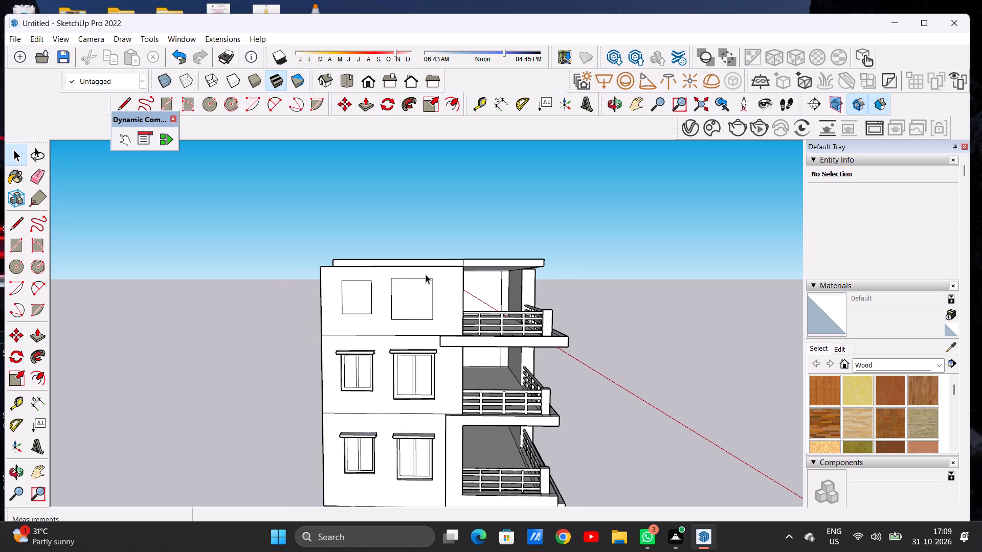
Draw a strip rectangle about 5' 7 1/4" by 3 11/16" just above the larger top-storey window outline.
scroll(426, 274, "up", 11)
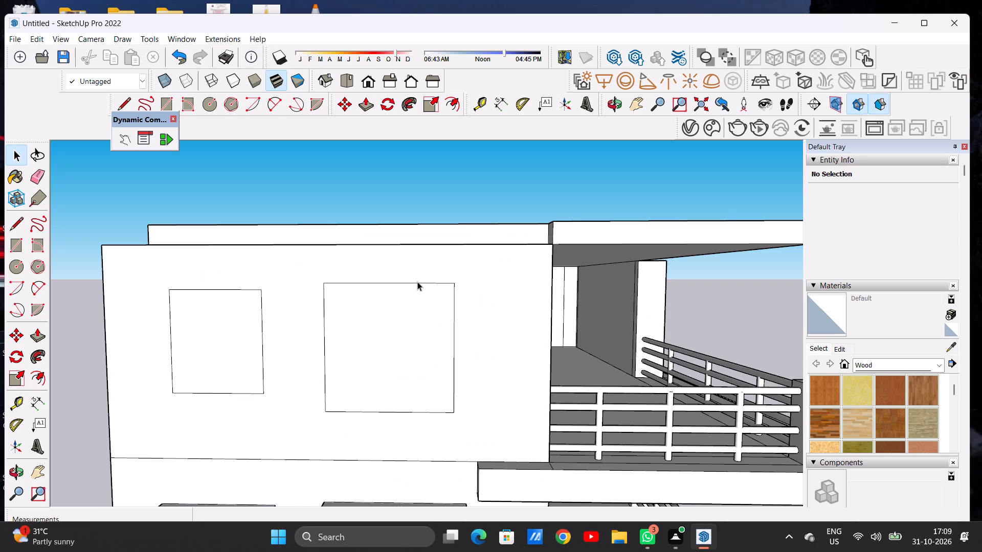
key("r")
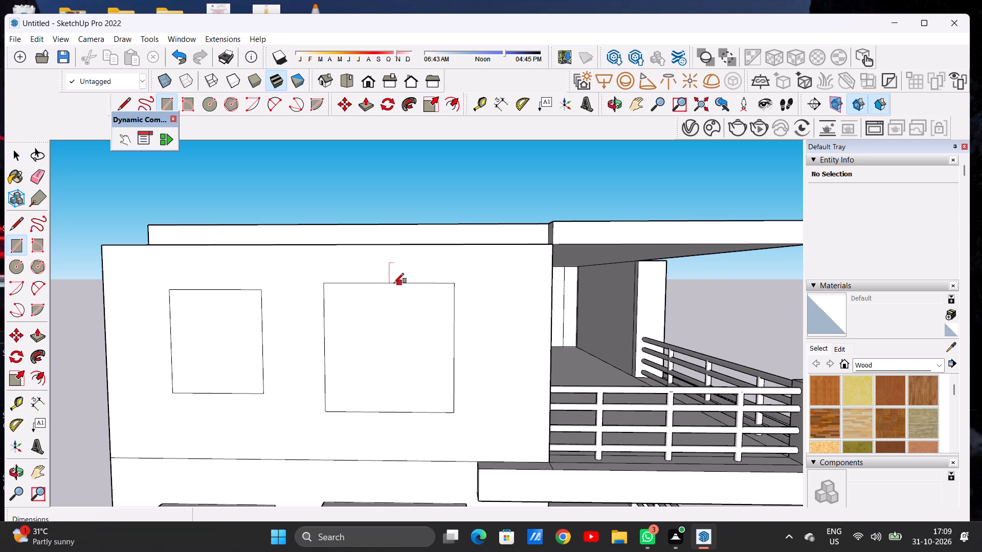
scroll(324, 289, "up", 5)
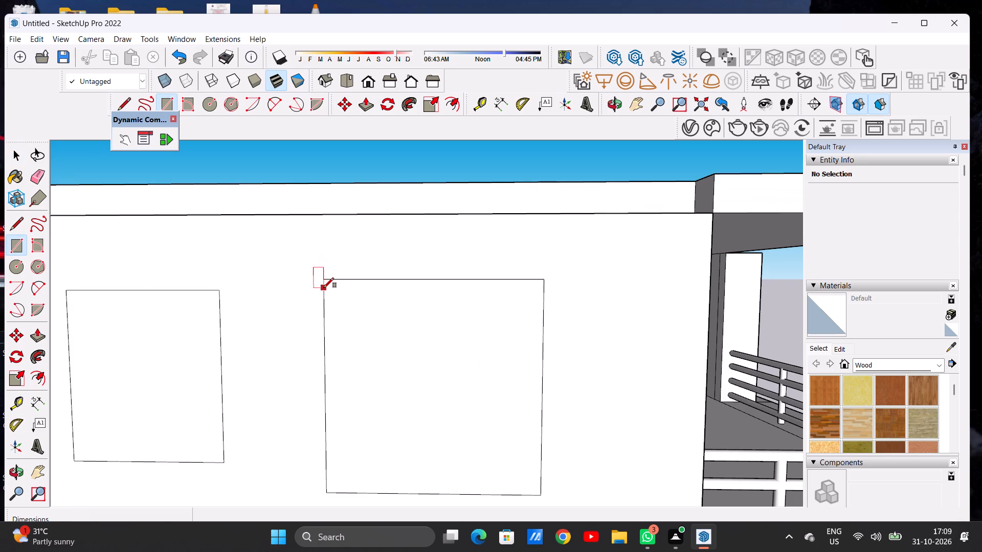
scroll(324, 288, "up", 4)
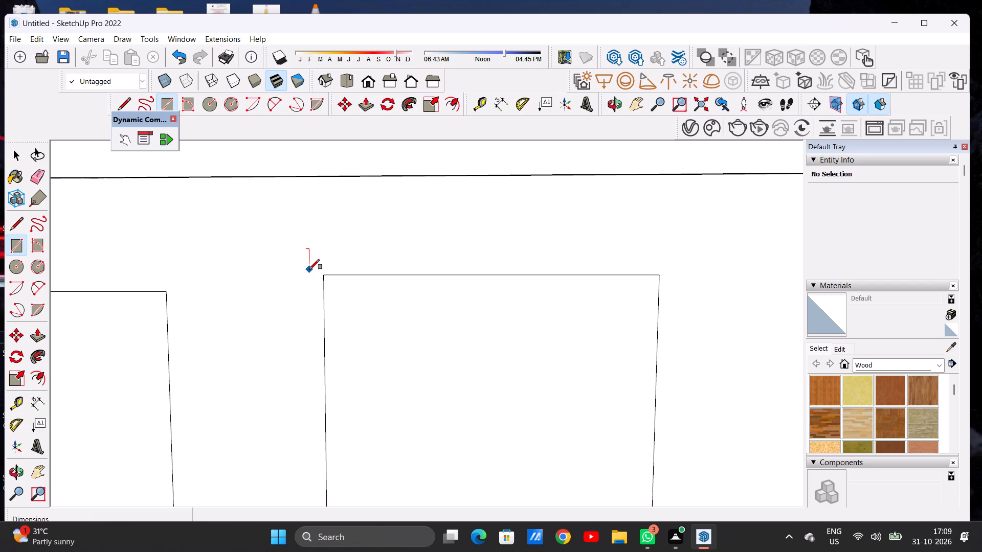
left_click(309, 269)
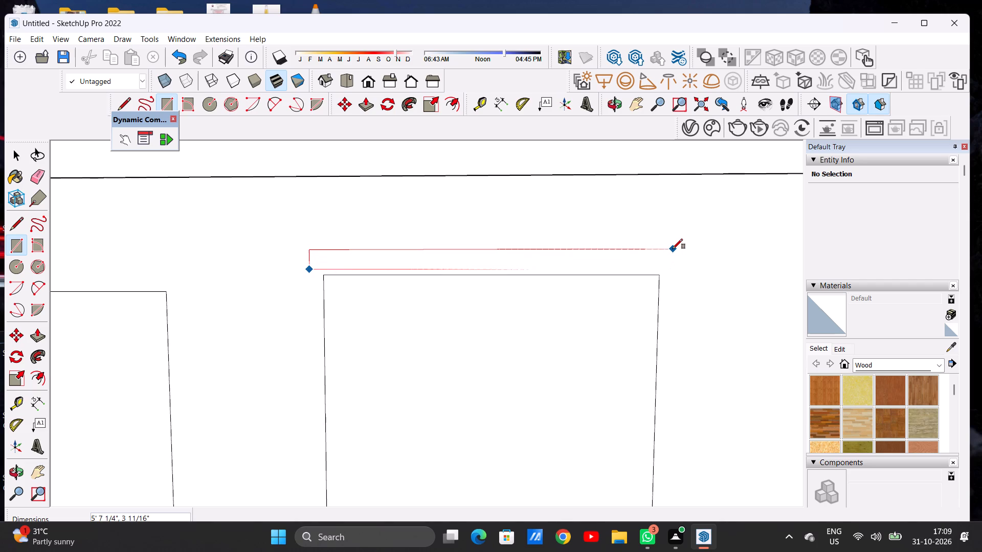
left_click(673, 249)
key("space")
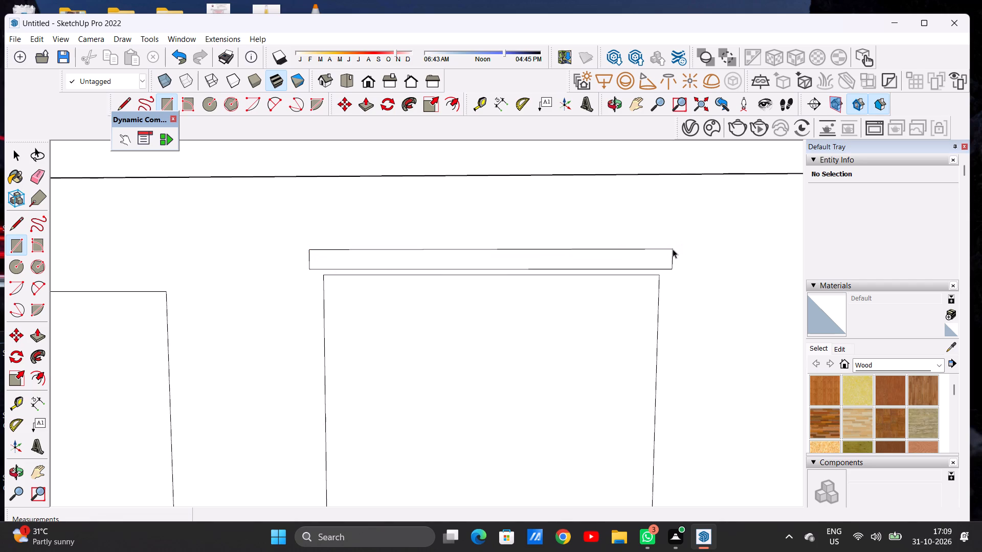
Copy the strip sideways about 6' 7 9/16" so it sits above the smaller top-storey window outline.
scroll(650, 270, "down", 8)
scroll(678, 262, "up", 1)
scroll(678, 262, "down", 5)
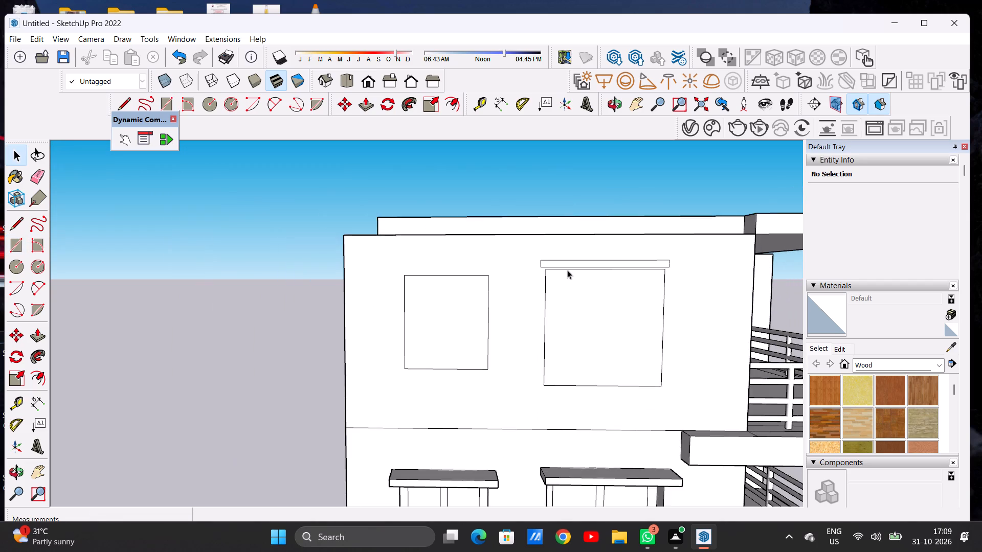
scroll(558, 270, "up", 2)
scroll(551, 270, "down", 1)
scroll(548, 270, "up", 1)
scroll(548, 270, "down", 1)
scroll(548, 270, "up", 1)
scroll(538, 261, "down", 1)
scroll(538, 261, "up", 4)
double_click(541, 262)
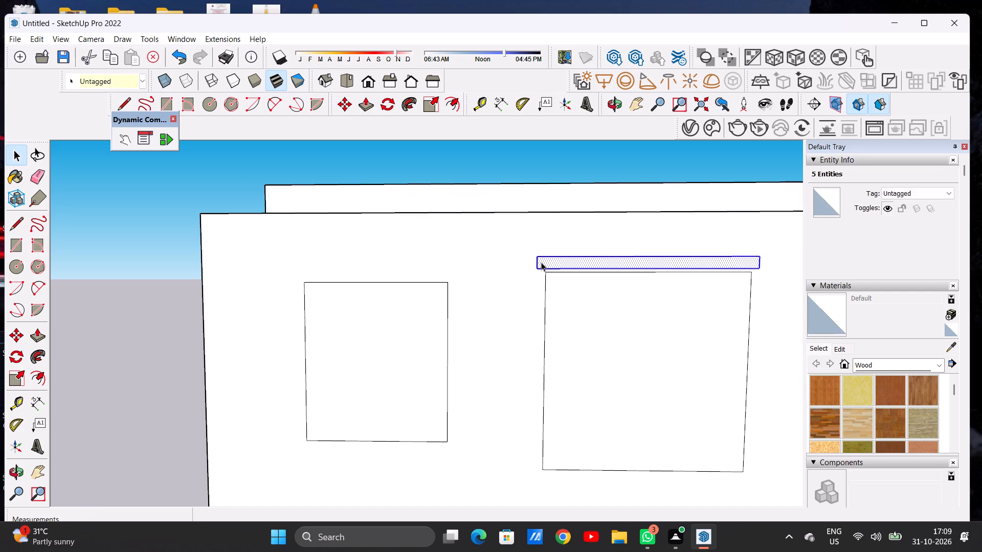
key("m")
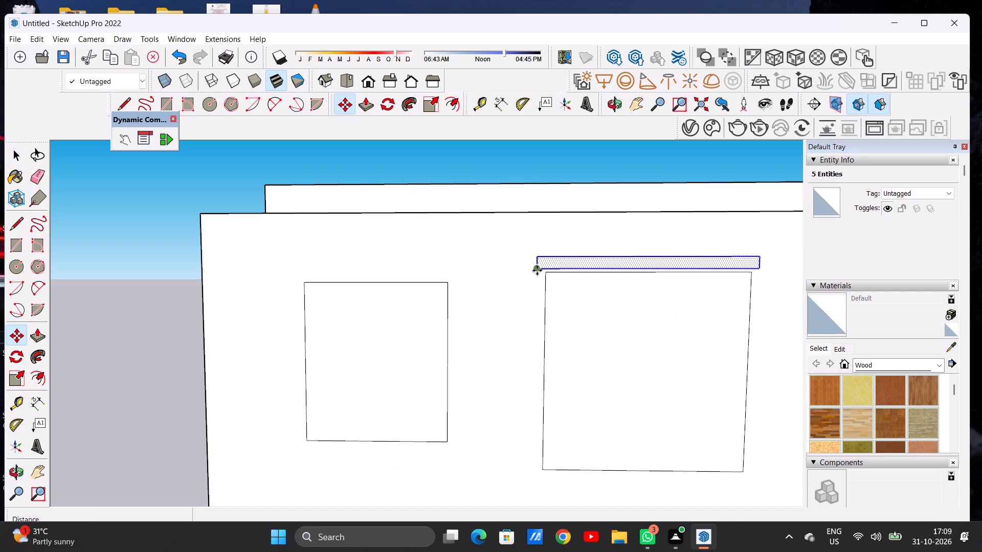
left_click(537, 270)
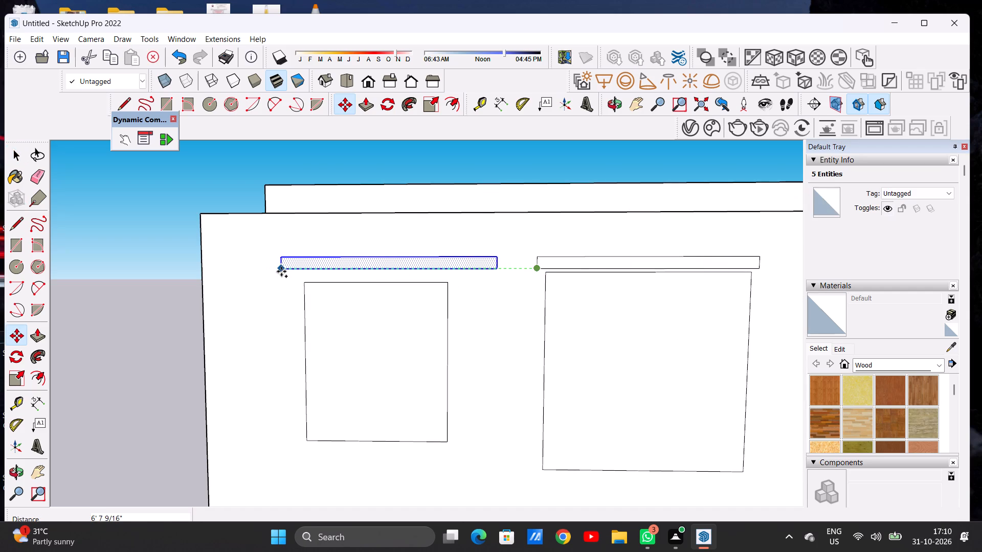
left_click(281, 271)
key("space")
Move the copied strip diagonally about 3 3/4", closer to the top edge of the smaller window outline.
key("m")
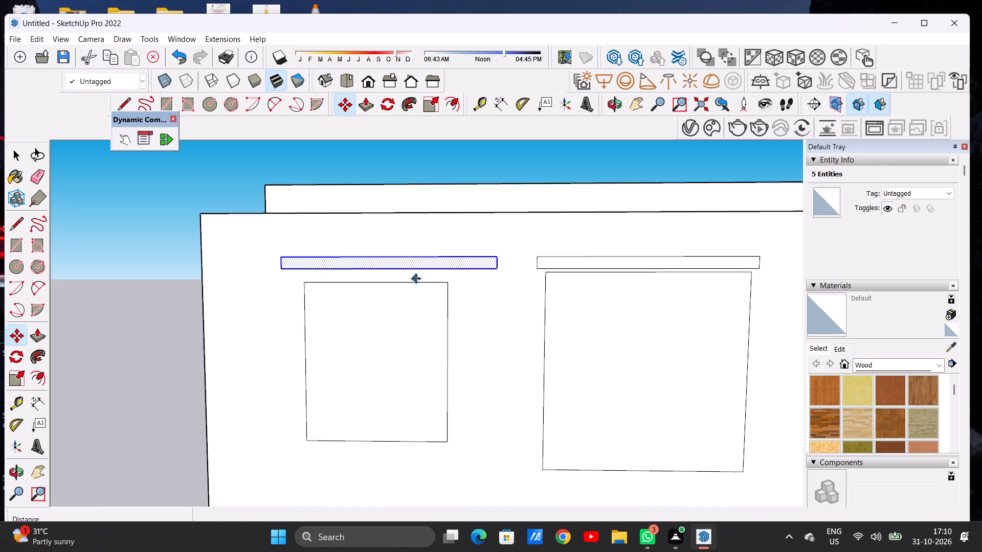
left_click(499, 269)
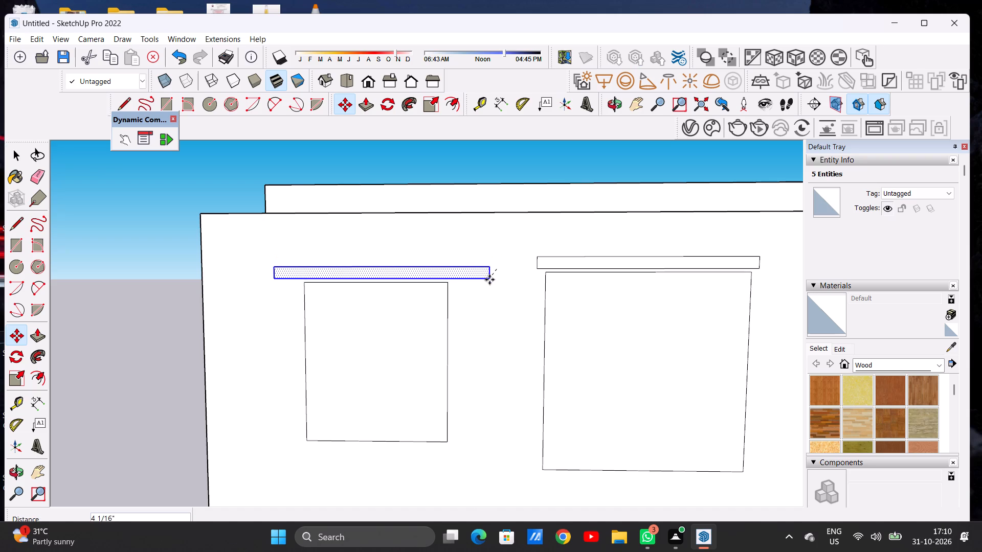
left_click(489, 278)
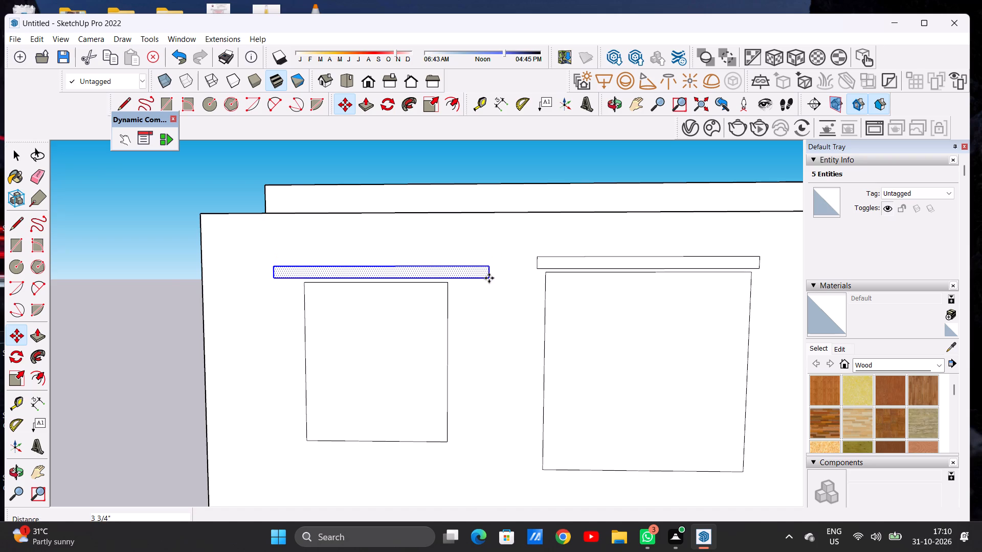
key("space")
left_click(167, 279)
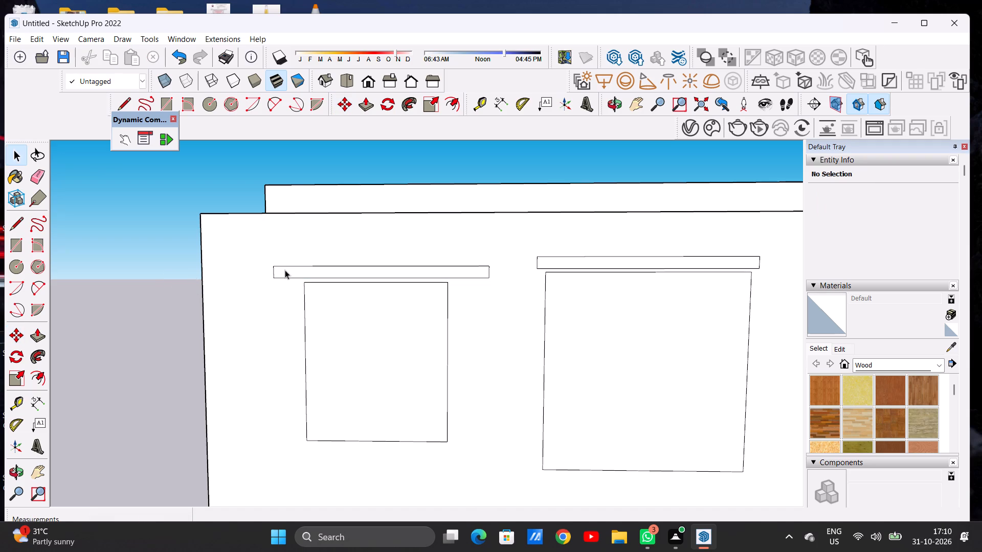
Draw two vertical lines across the copied strip, each just beyond a side of the smaller top-storey window.
key("l")
scroll(358, 274, "down", 4)
middle_click_drag(331, 283, 338, 282)
scroll(310, 274, "up", 9)
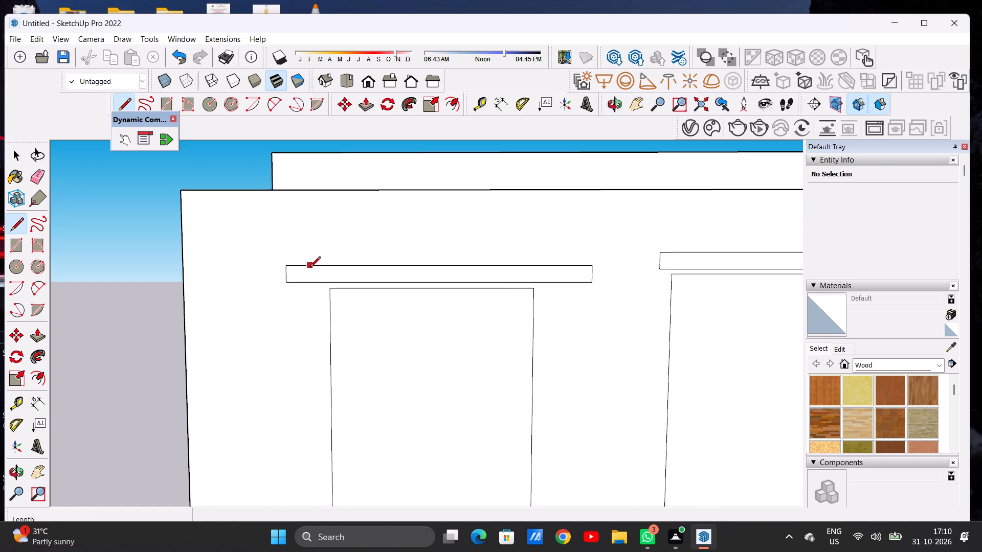
left_click(310, 268)
left_click(310, 280)
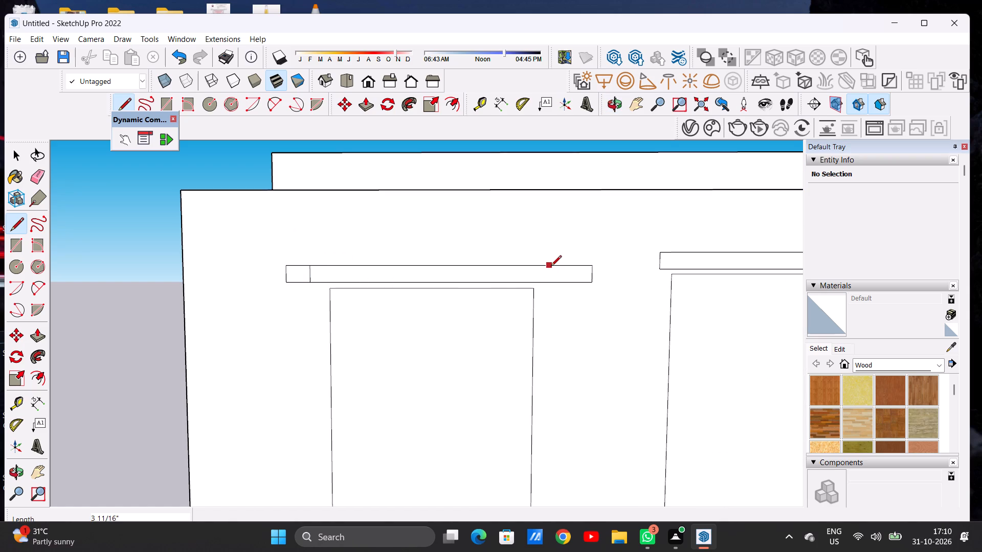
left_click(551, 267)
left_click(551, 278)
key("space")
Erase the strip's surplus ends outside the two vertical lines, shortening it to suit the smaller top-storey window.
type("E")
left_click_drag(563, 256, 575, 294)
left_click_drag(587, 270, 596, 277)
scroll(592, 274, "down", 4)
scroll(370, 277, "up", 11)
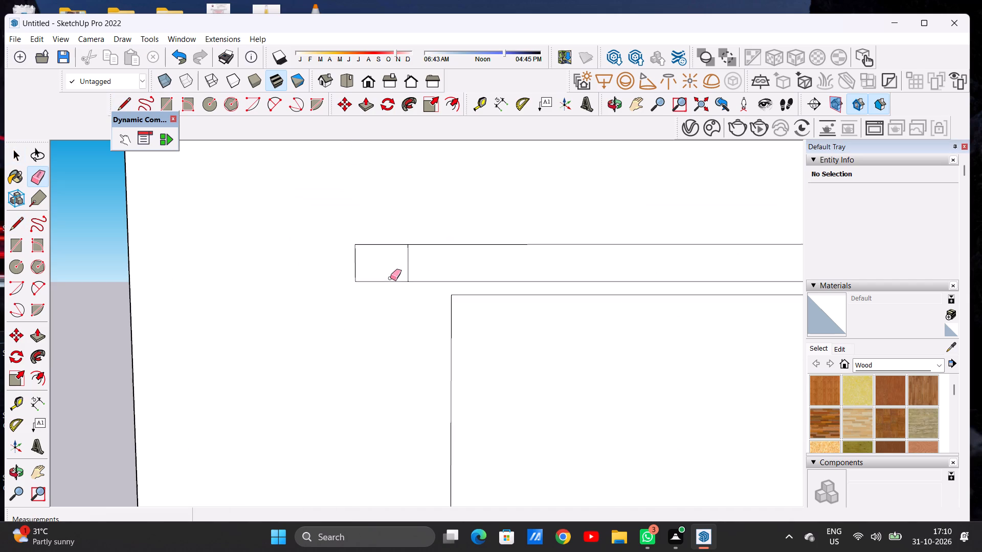
left_click_drag(384, 242, 380, 278)
left_click_drag(357, 261, 350, 265)
left_click_drag(375, 268, 381, 285)
left_click_drag(381, 285, 382, 286)
key("space")
Push/Pull the larger top-storey window face inward about 8 7/16" to form a recess.
scroll(342, 273, "down", 13)
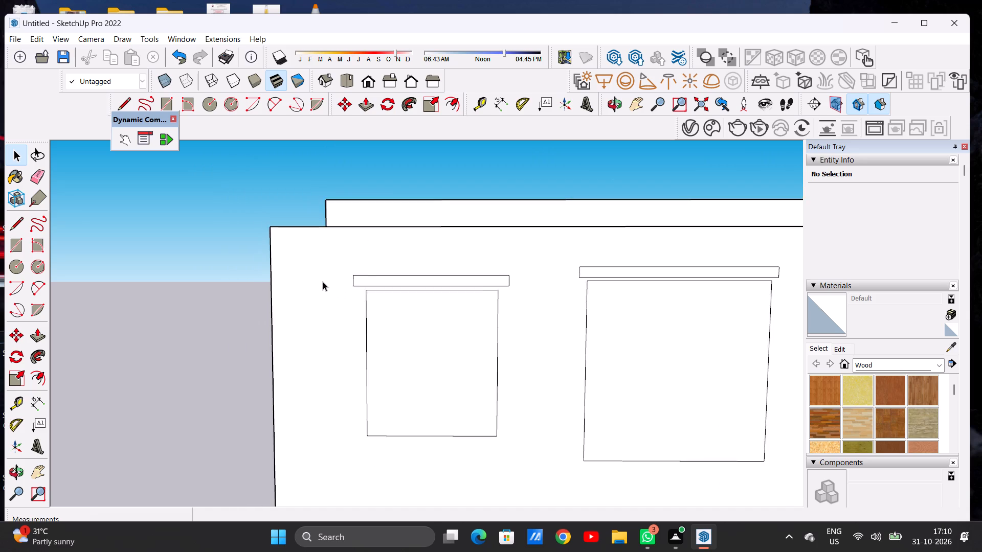
scroll(323, 282, "down", 10)
scroll(337, 278, "up", 2)
scroll(338, 277, "down", 3)
scroll(461, 295, "up", 5)
middle_click_drag(490, 282, 477, 317)
scroll(458, 327, "up", 4)
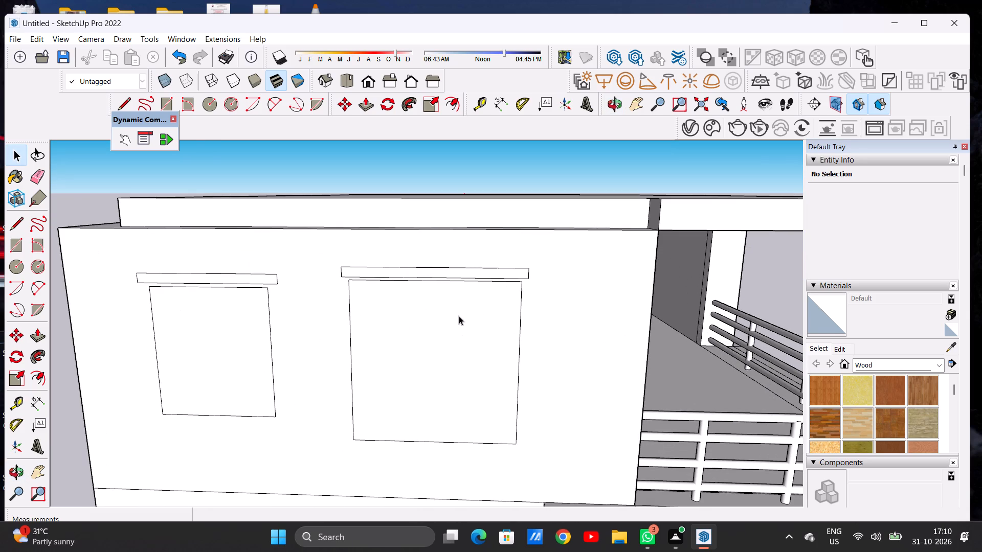
key("p")
scroll(488, 303, "down", 6)
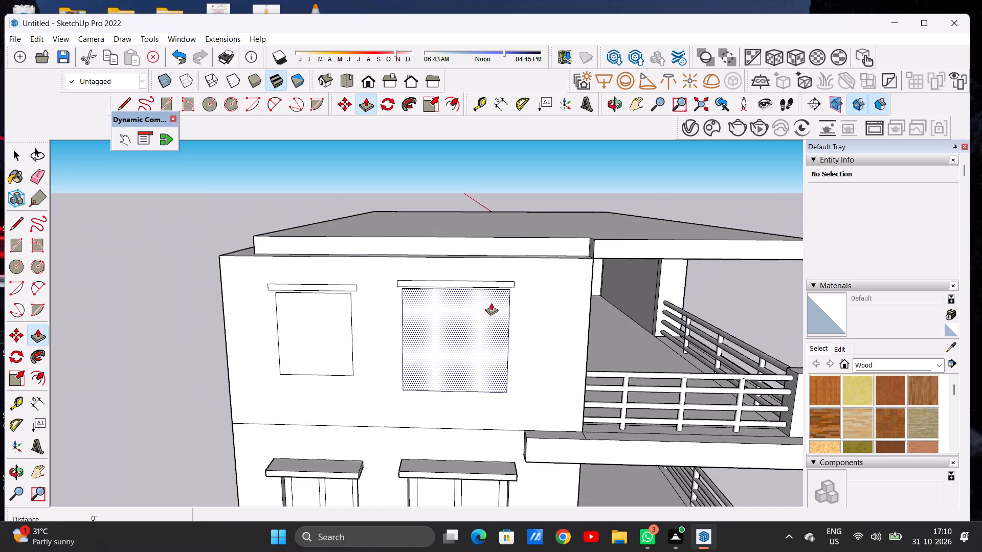
middle_click_drag(468, 325, 462, 352)
scroll(423, 349, "up", 11)
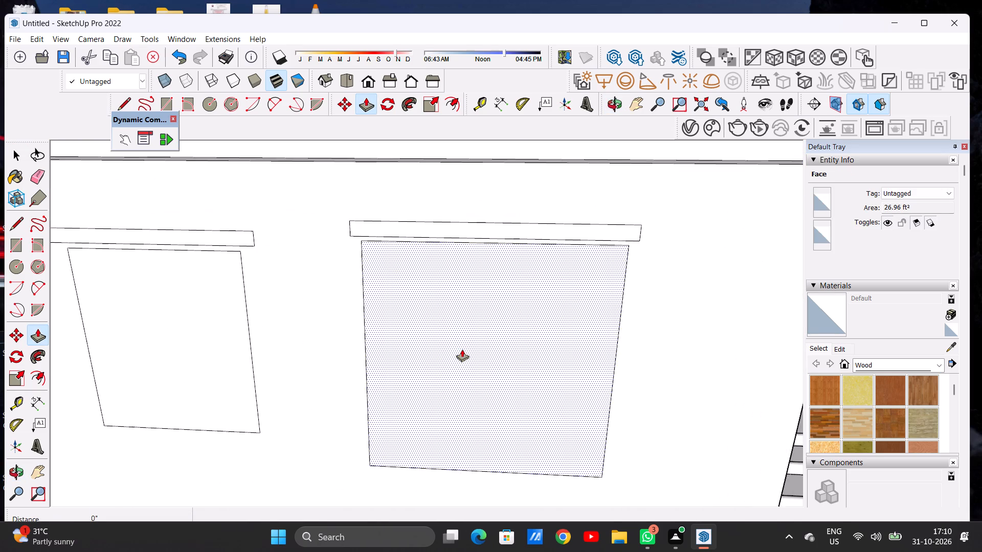
left_click(462, 349)
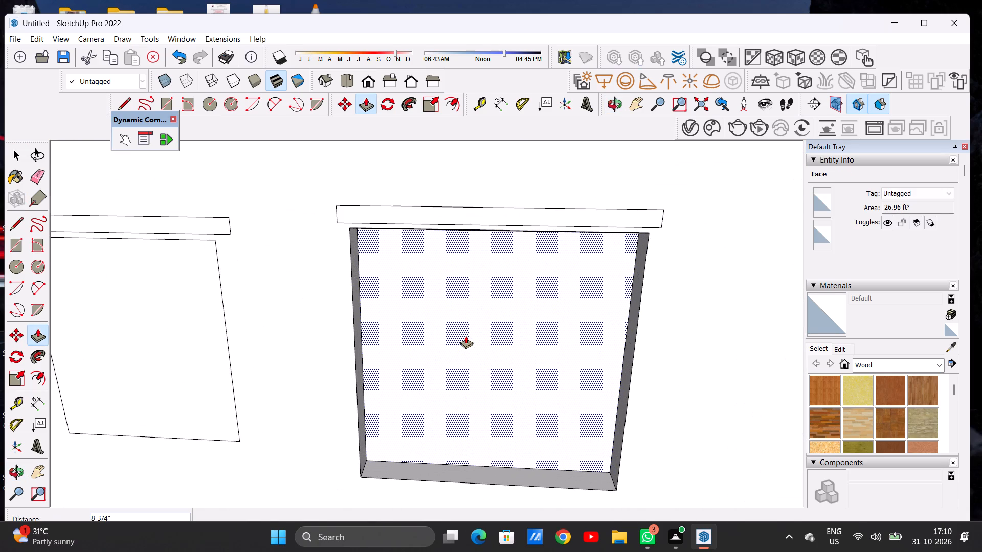
left_click(467, 336)
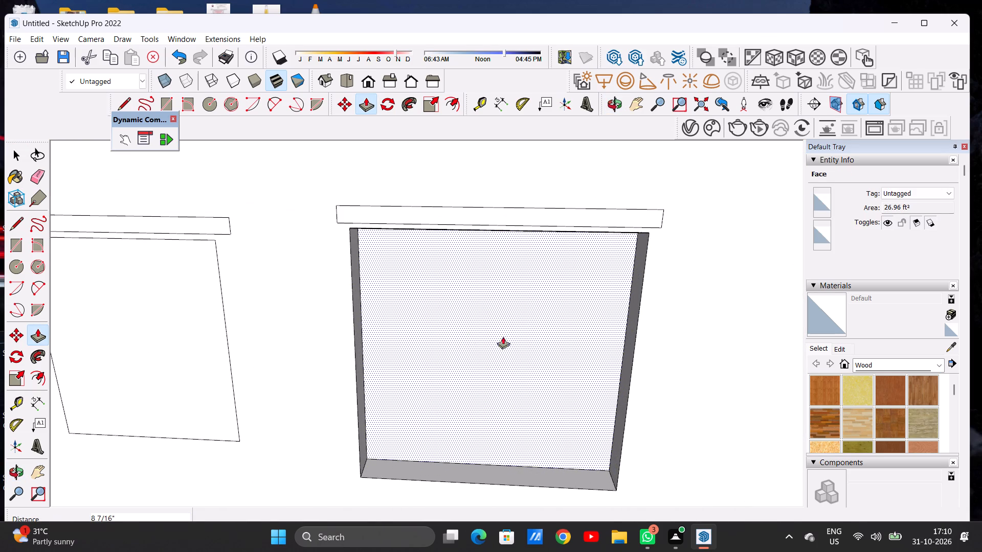
Push/Pull the smaller top-storey window face inward about 4 3/4" to form a recess.
scroll(548, 333, "down", 14)
scroll(466, 328, "up", 9)
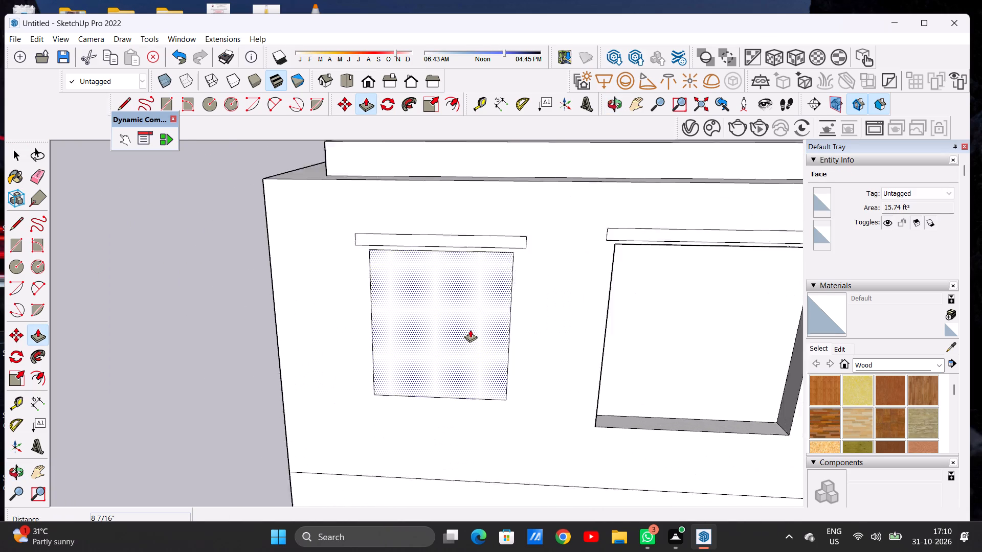
scroll(470, 330, "up", 4)
left_click(470, 330)
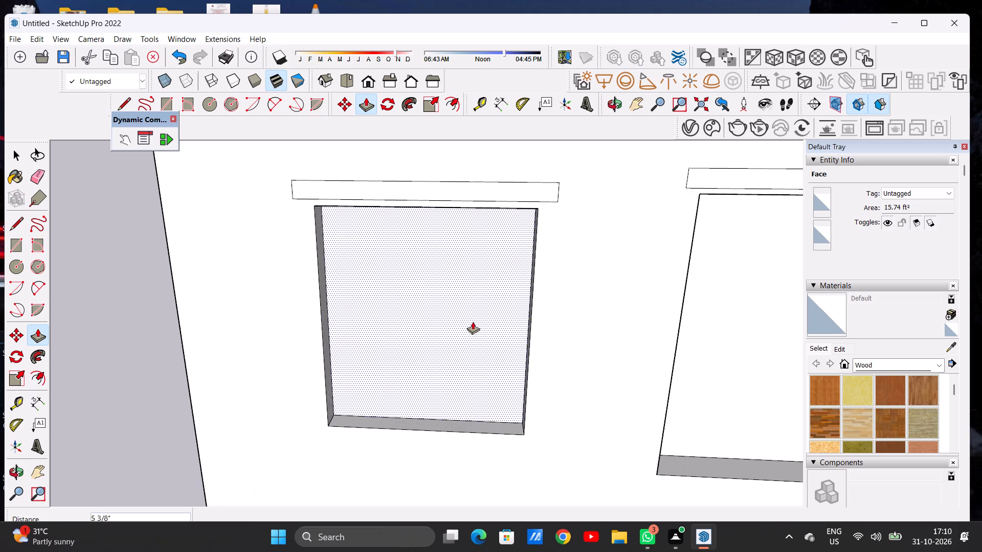
left_click(474, 323)
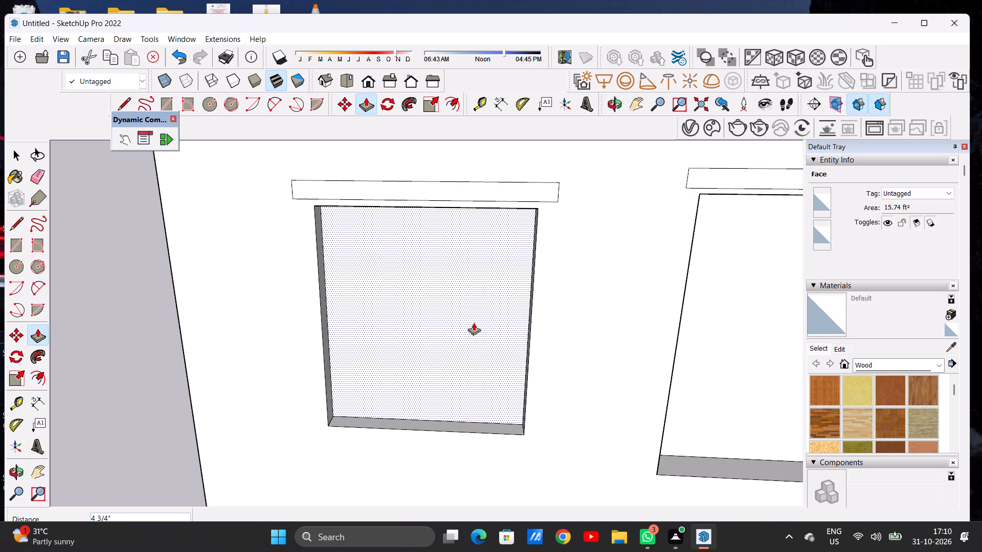
key("space")
Offset the larger top-storey window's recessed face inward about 3 11/16" to outline its frame.
type("OF")
scroll(415, 323, "down", 3)
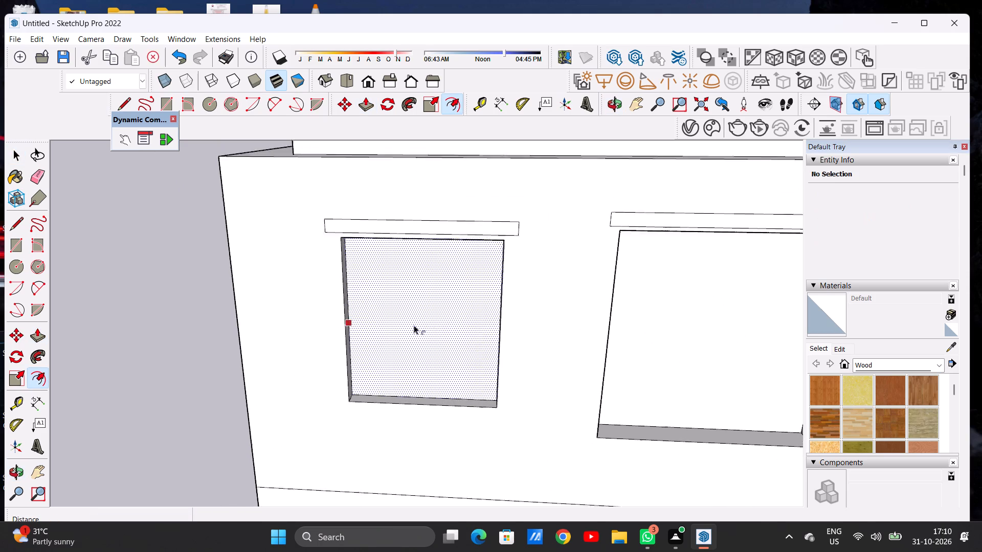
scroll(414, 325, "down", 10)
middle_click_drag(537, 334, 533, 305)
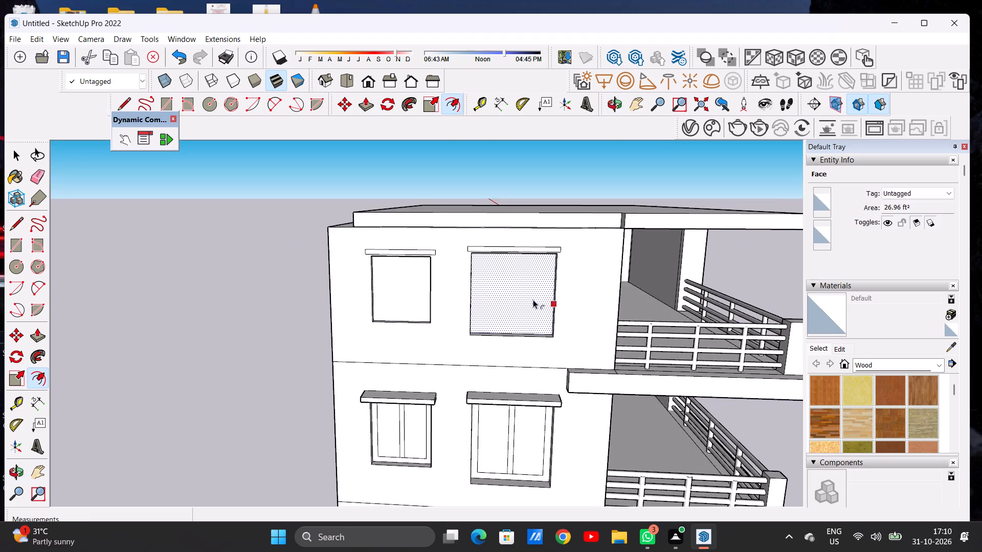
scroll(531, 280, "up", 11)
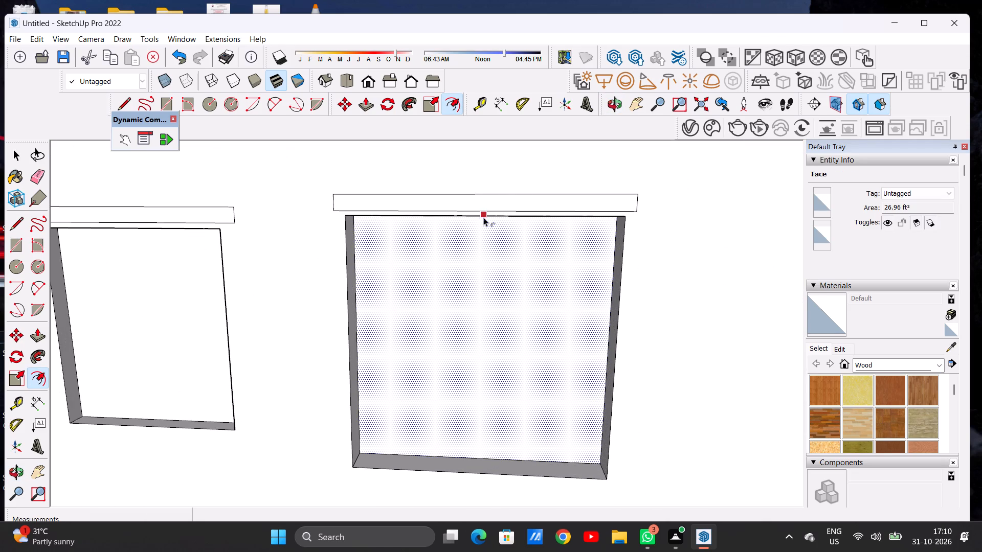
left_click(471, 219)
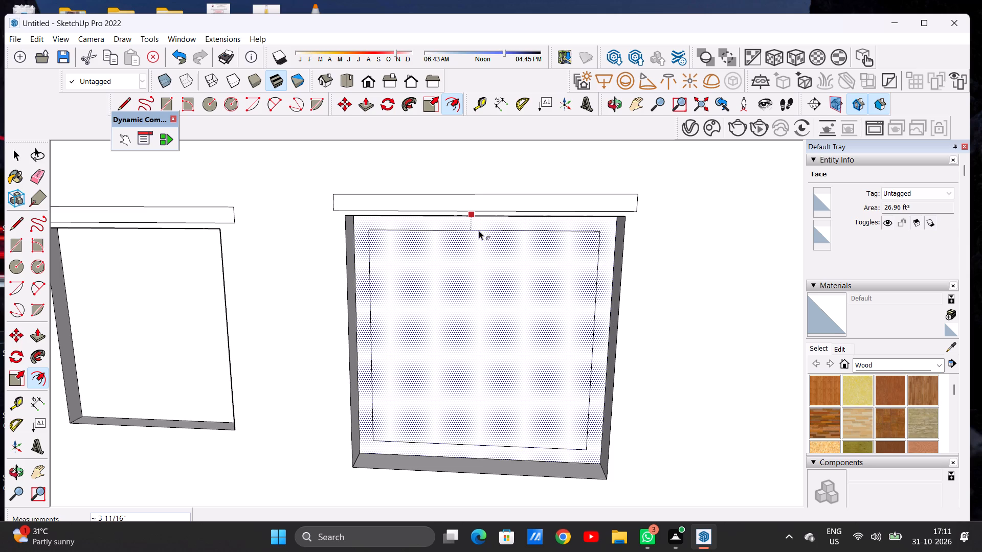
left_click(479, 231)
Offset the smaller top-storey window's recessed face inward about 3 5/8" to outline its frame.
scroll(478, 258, "down", 11)
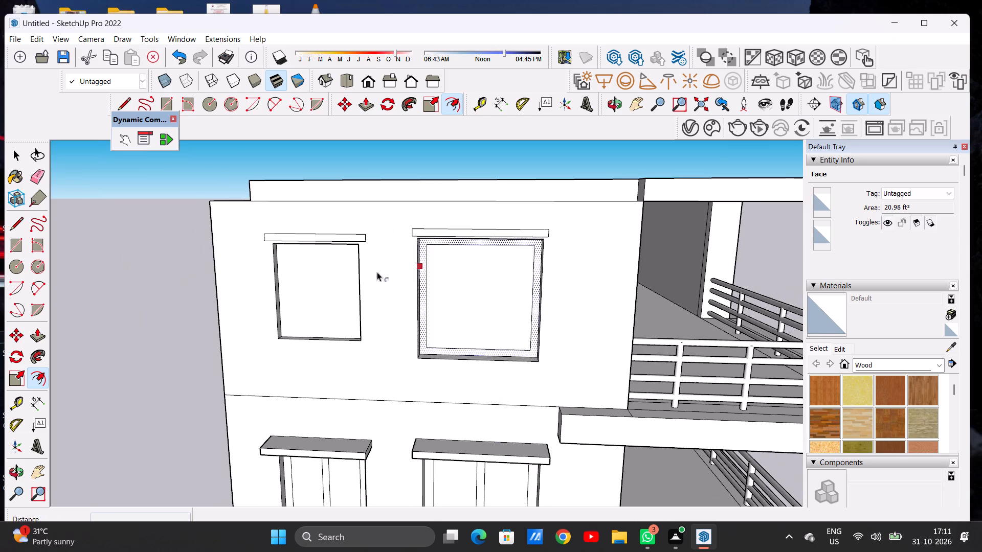
scroll(302, 261, "up", 5)
left_click(300, 258)
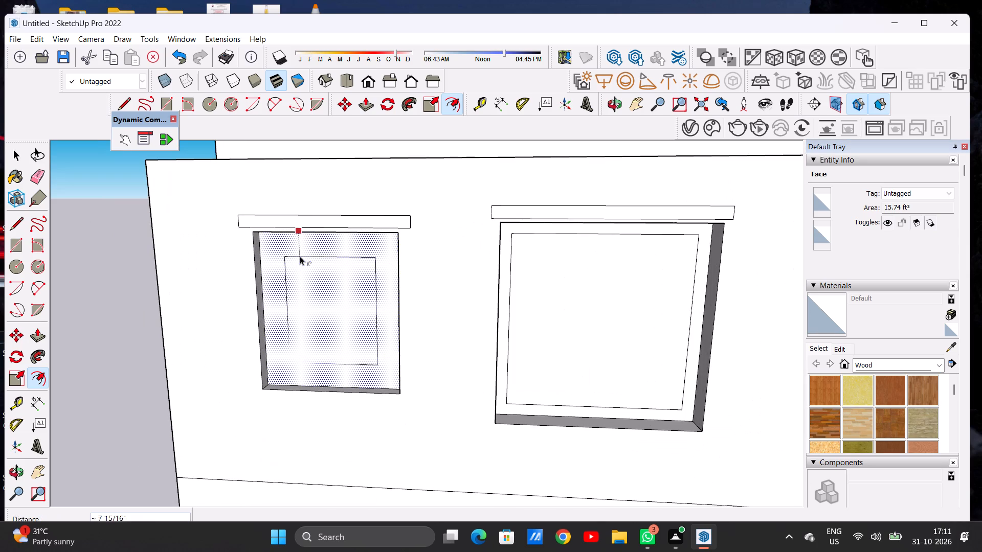
left_click(298, 243)
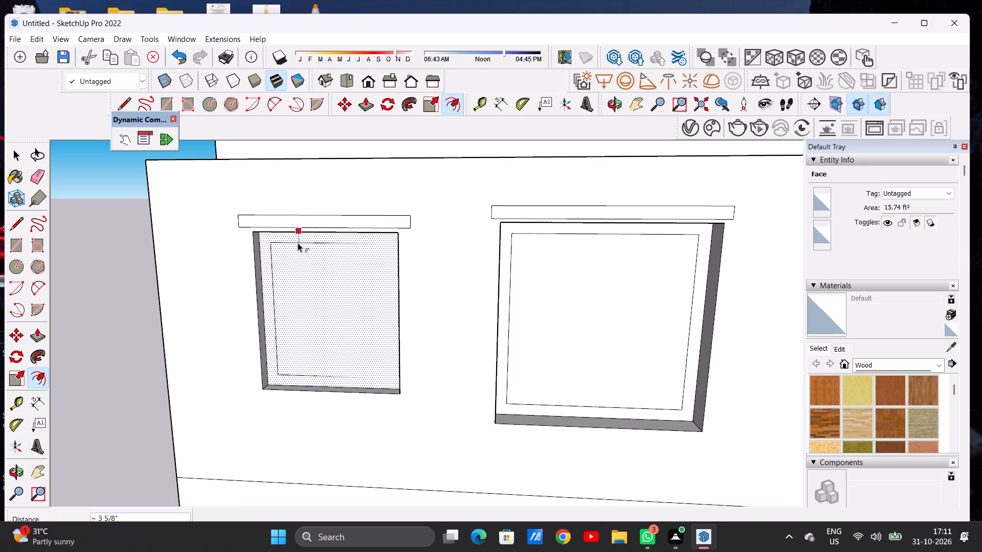
key("space")
Draw two vertical lines about 4' 6 15/16" long across the larger top-storey window's inner pane to form a central mullion.
scroll(298, 243, "up", 1)
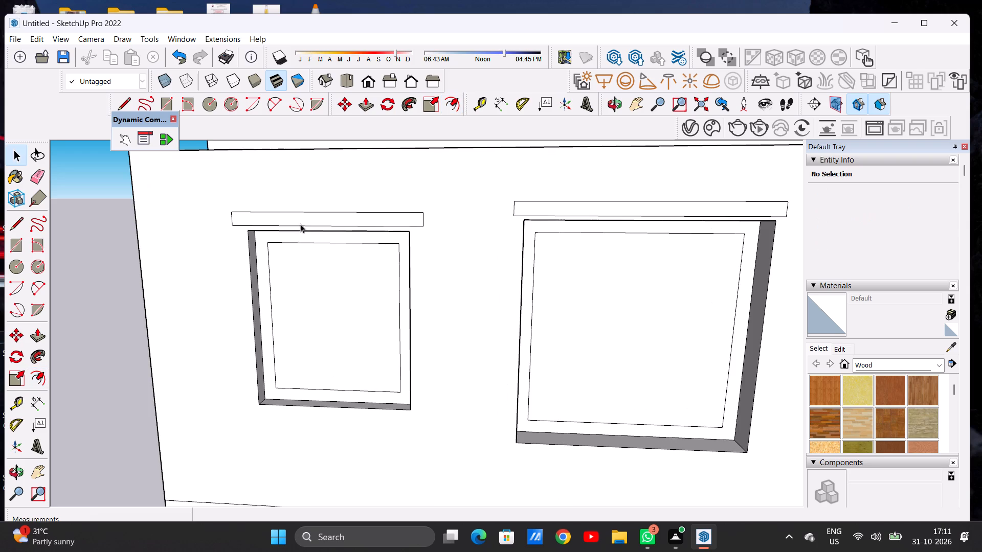
scroll(385, 315, "down", 11)
scroll(396, 307, "up", 1)
scroll(397, 307, "down", 4)
middle_click_drag(451, 326, 464, 314)
scroll(503, 304, "up", 5)
middle_click_drag(484, 315, 483, 303)
scroll(483, 303, "up", 6)
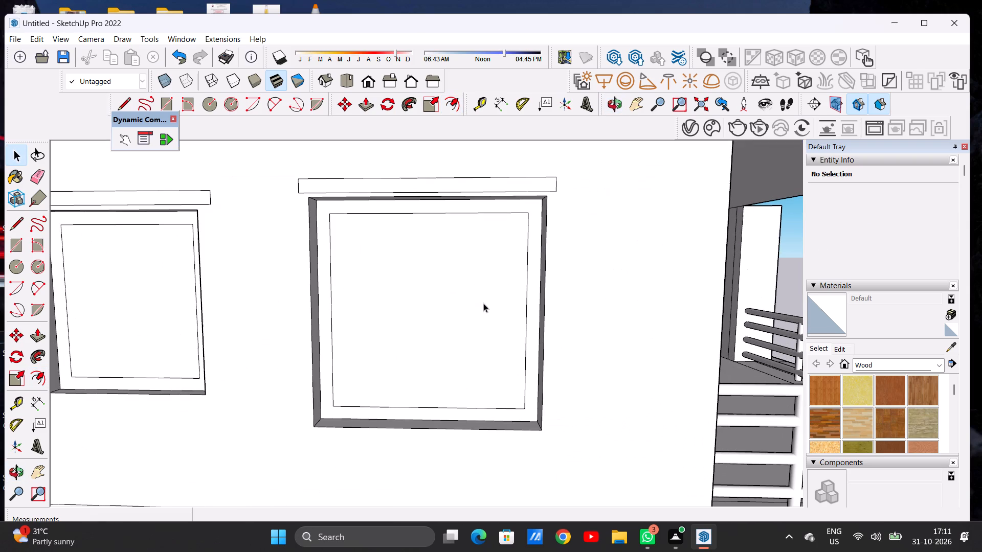
key("l")
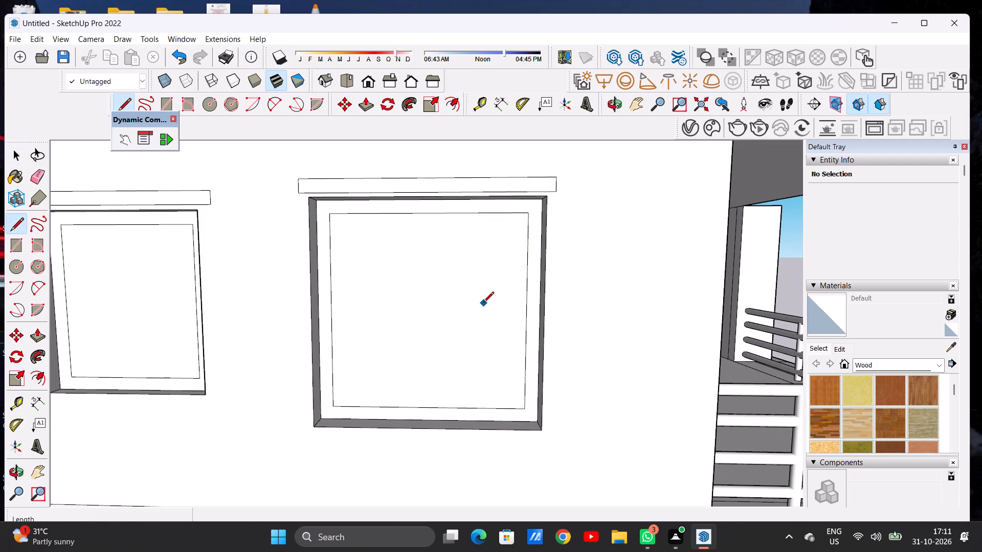
left_click(418, 211)
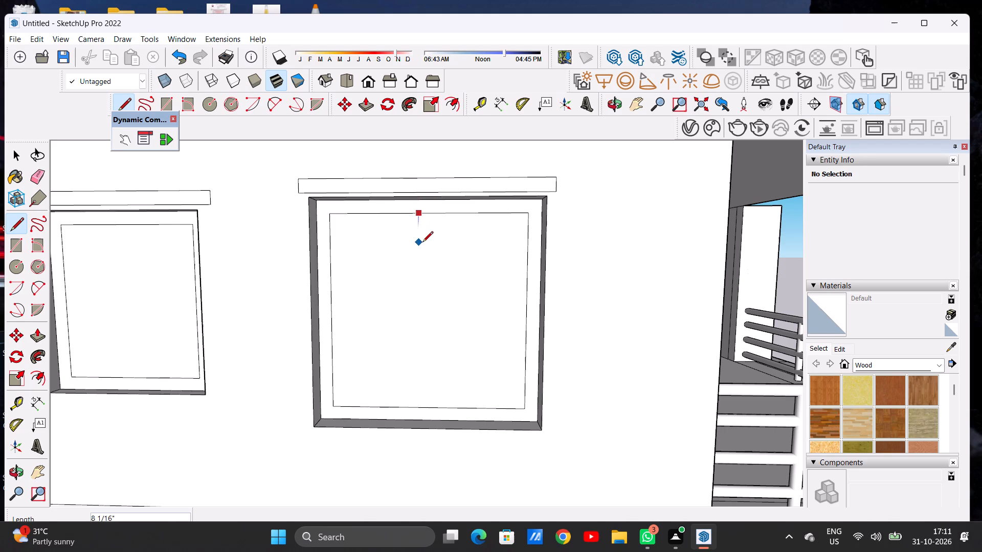
scroll(431, 313, "up", 4)
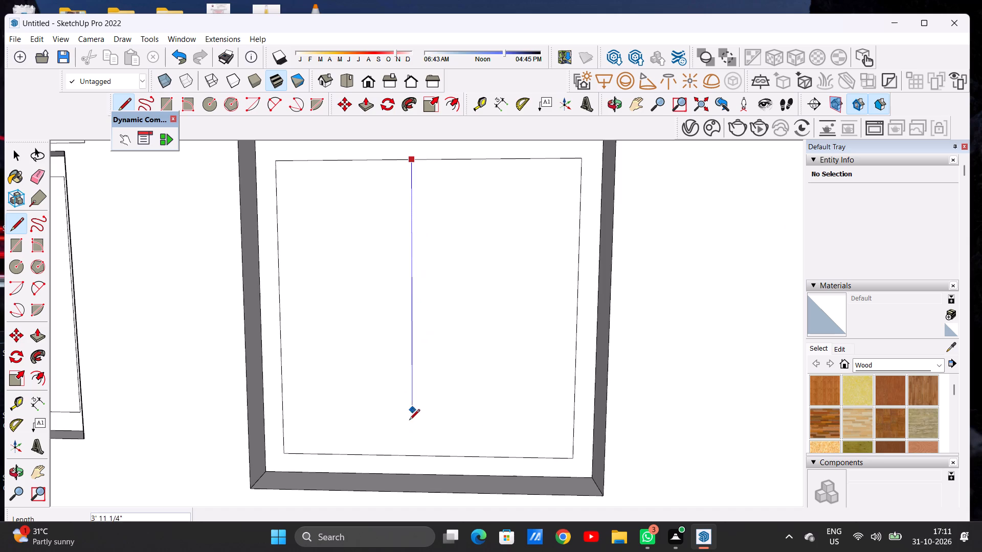
left_click(412, 453)
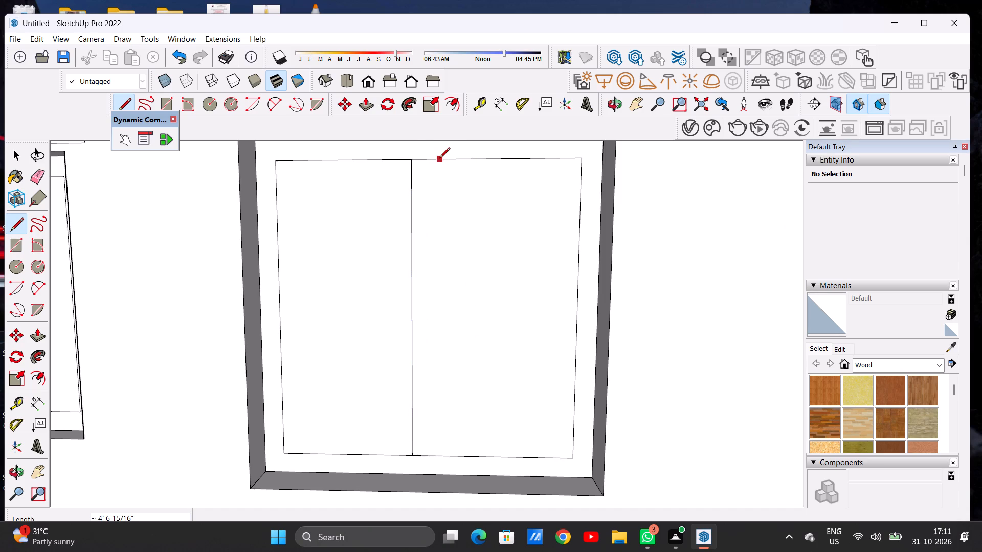
left_click(439, 159)
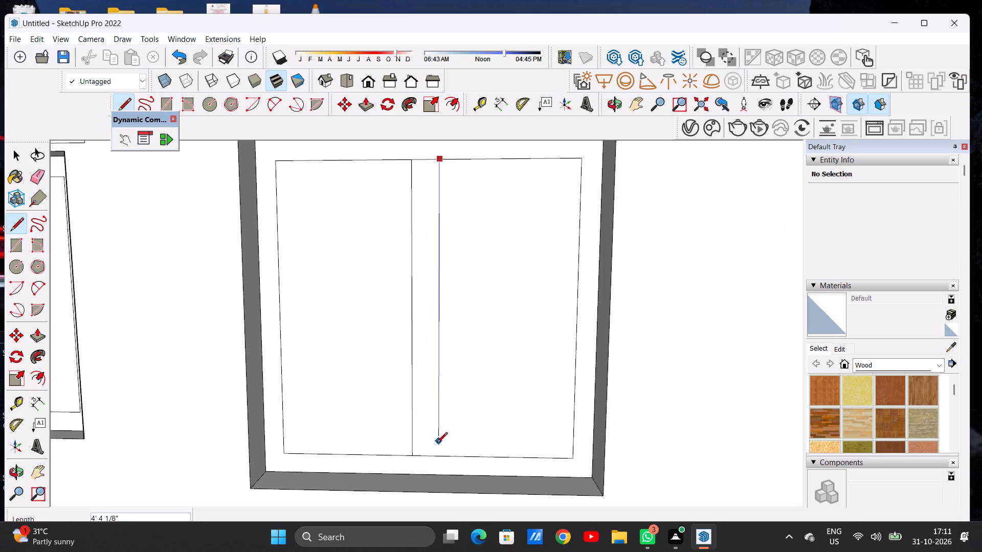
left_click(439, 453)
Draw two vertical lines about 3' 7 5/16" long across the smaller top-storey window's inner pane to form a central mullion.
scroll(483, 384, "down", 19)
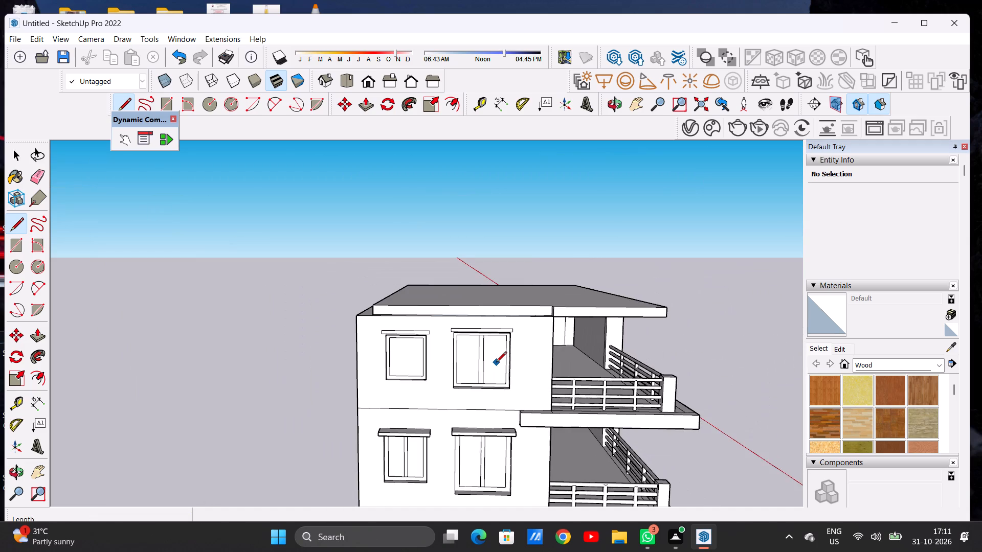
scroll(395, 369, "up", 1)
scroll(395, 369, "down", 1)
scroll(395, 369, "up", 3)
scroll(421, 367, "down", 1)
scroll(421, 367, "up", 9)
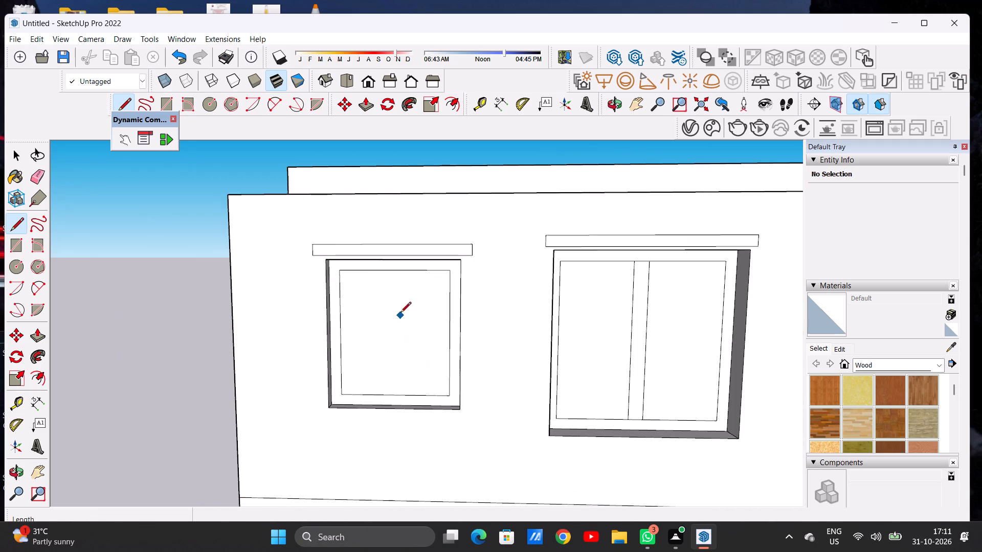
scroll(400, 313, "up", 3)
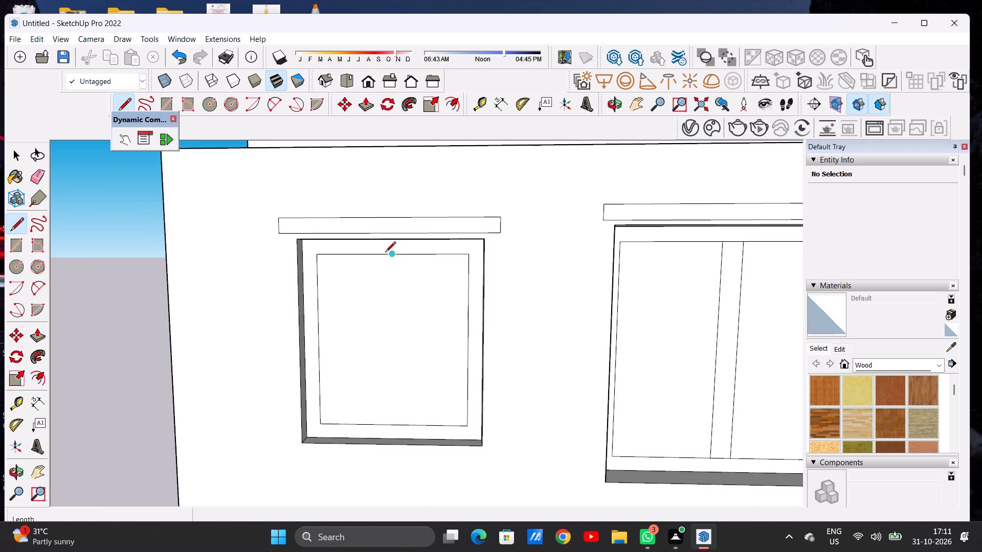
left_click(383, 255)
left_click(386, 422)
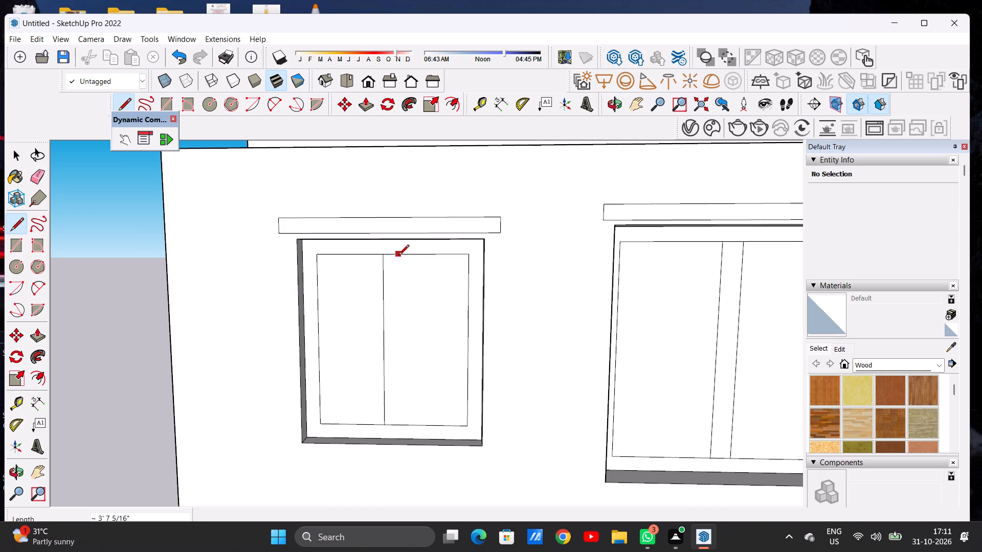
left_click(398, 256)
left_click(395, 425)
key("space")
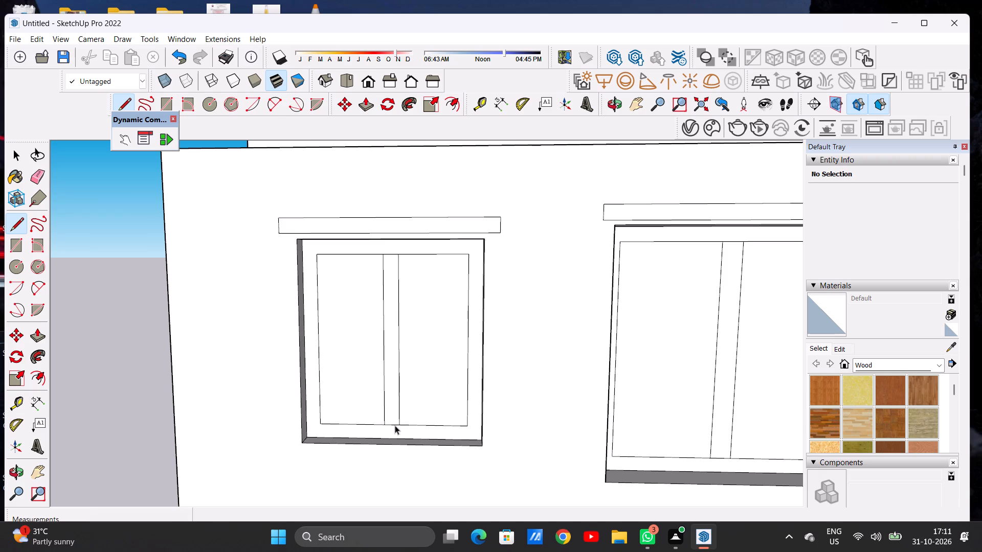
Push/Pull the strip above the larger top-storey window outward 1' 4 1/4", level with the canopy on the storey below.
scroll(447, 379, "down", 20)
middle_click_drag(501, 416, 494, 397)
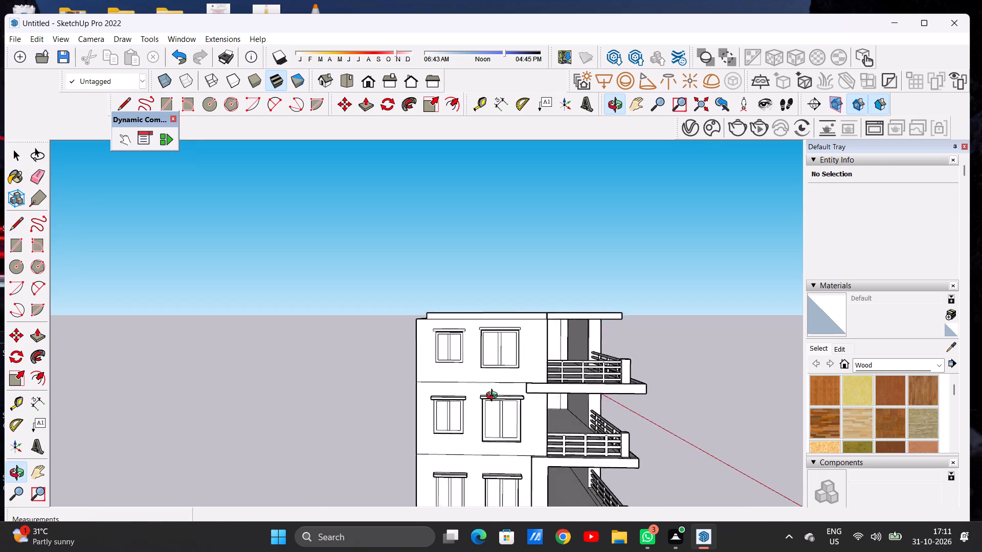
middle_click_drag(494, 397, 330, 458)
scroll(459, 369, "up", 6)
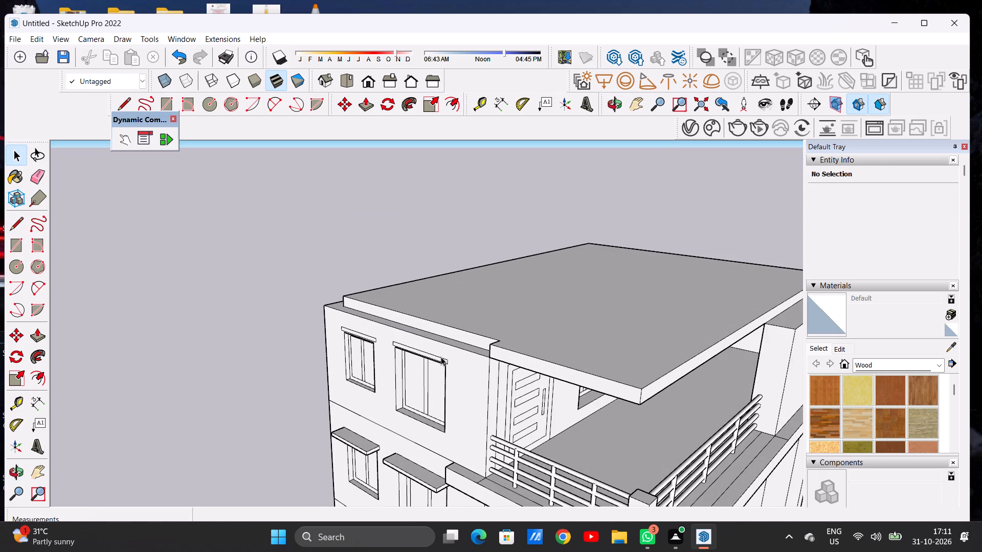
key("p")
scroll(442, 350, "up", 8)
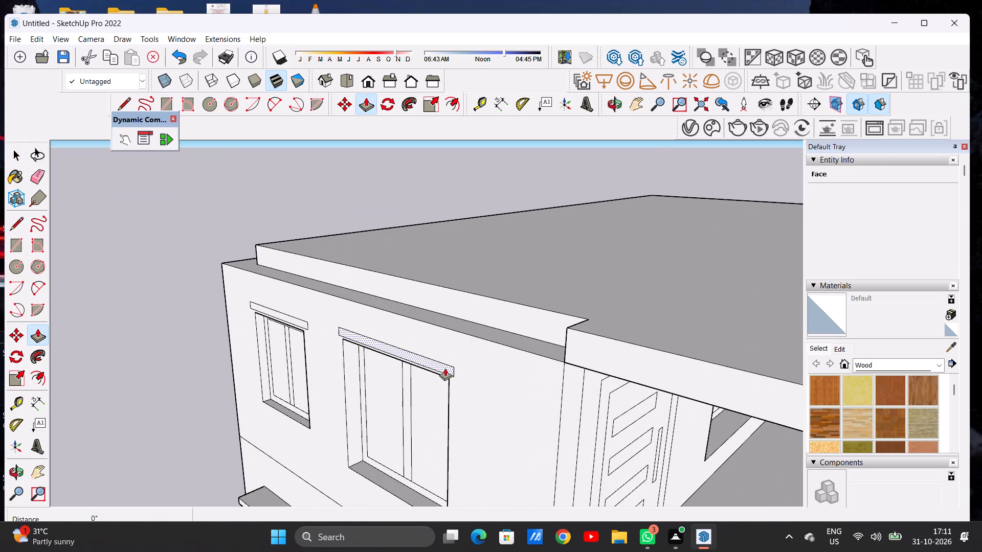
left_click(445, 368)
scroll(433, 355, "down", 14)
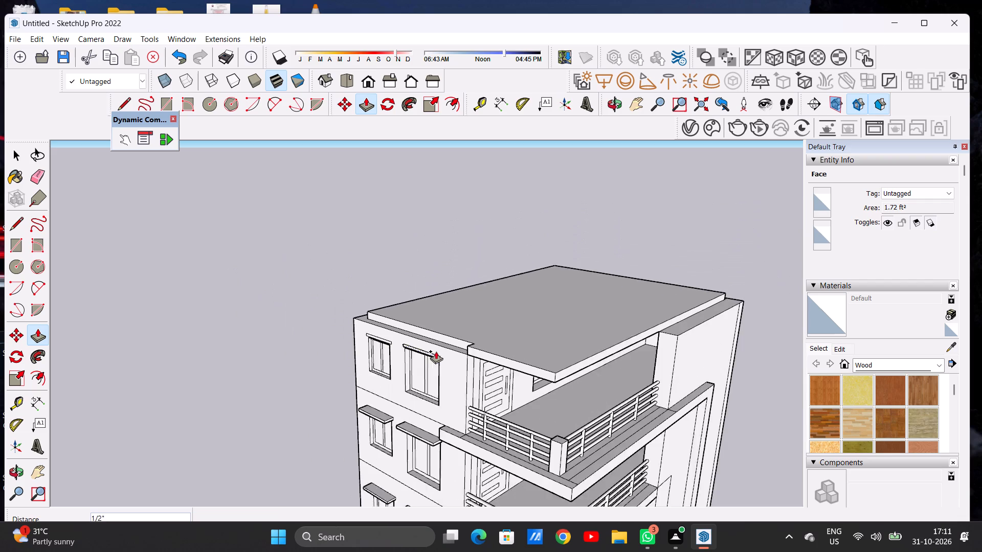
scroll(438, 433, "up", 3)
scroll(436, 436, "down", 1)
scroll(434, 438, "up", 12)
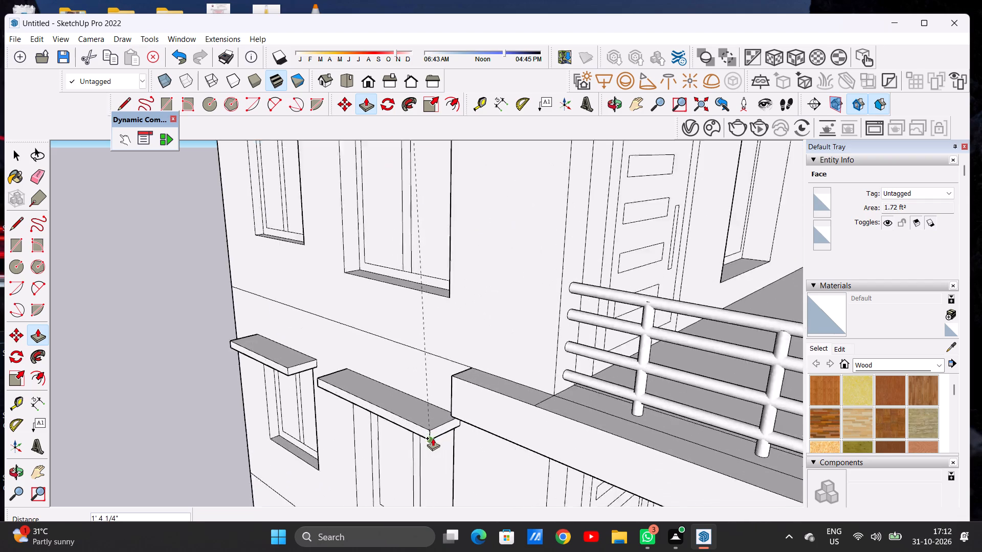
scroll(433, 438, "up", 3)
left_click(429, 435)
Push/Pull the strip above the smaller top-storey window outward 1' 4 1/4" to match the neighbouring canopy.
scroll(437, 419, "down", 7)
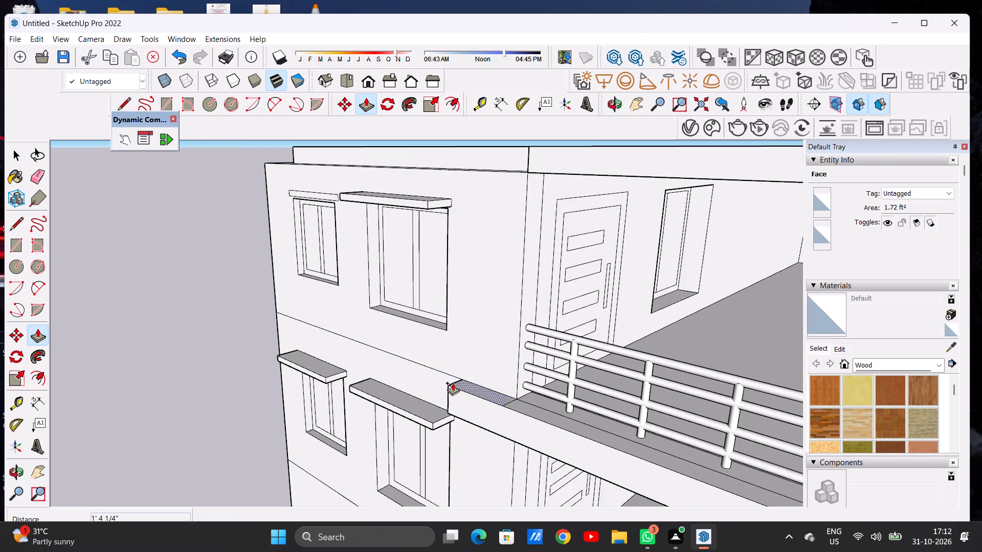
scroll(441, 297, "down", 10)
middle_click_drag(378, 276, 613, 329)
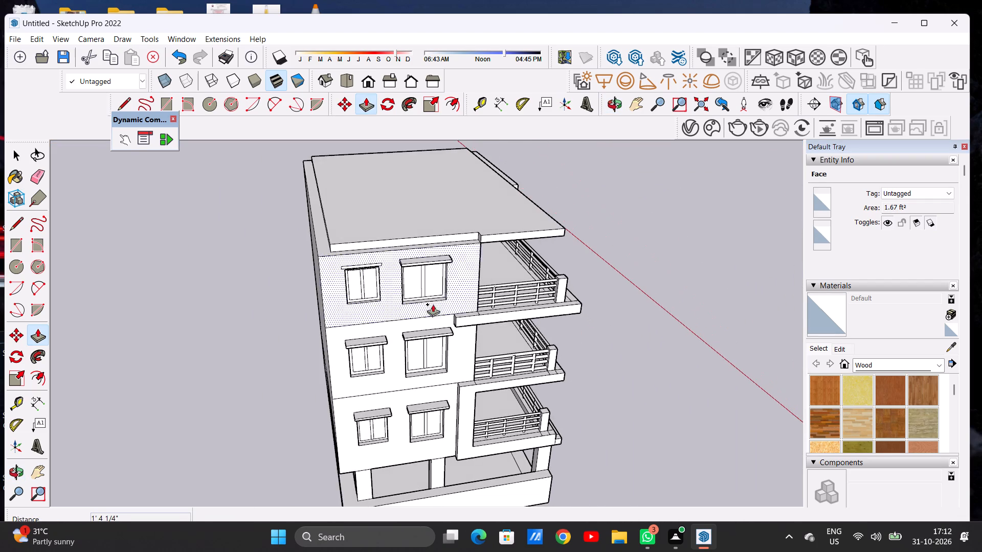
scroll(379, 275, "up", 2)
scroll(379, 275, "down", 1)
scroll(379, 275, "up", 8)
scroll(377, 248, "down", 1)
scroll(377, 248, "up", 11)
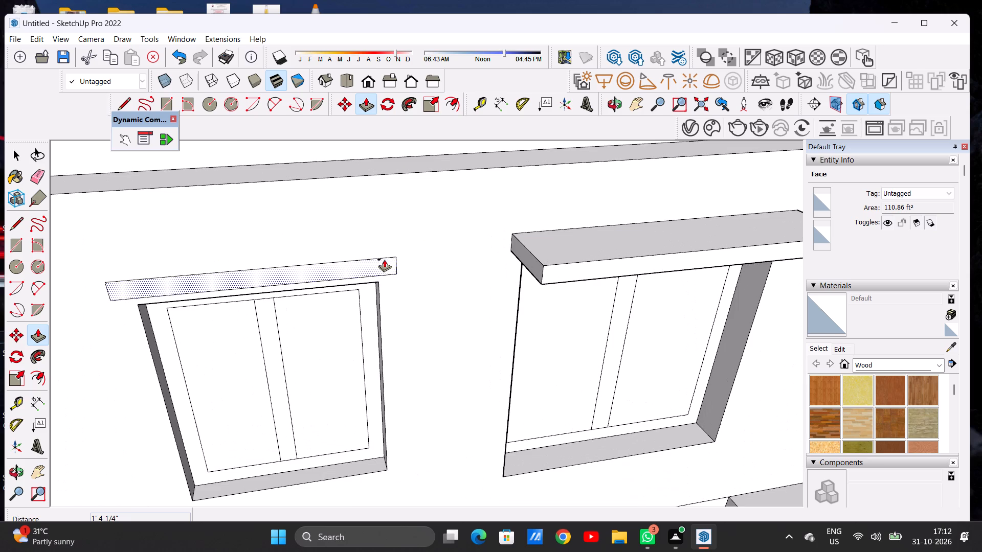
left_click(384, 259)
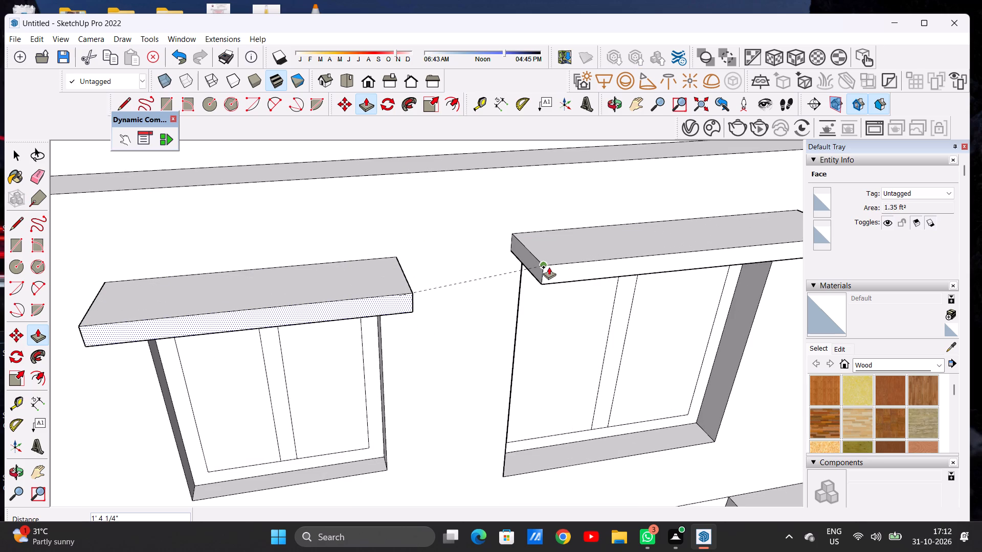
left_click(549, 267)
key("space")
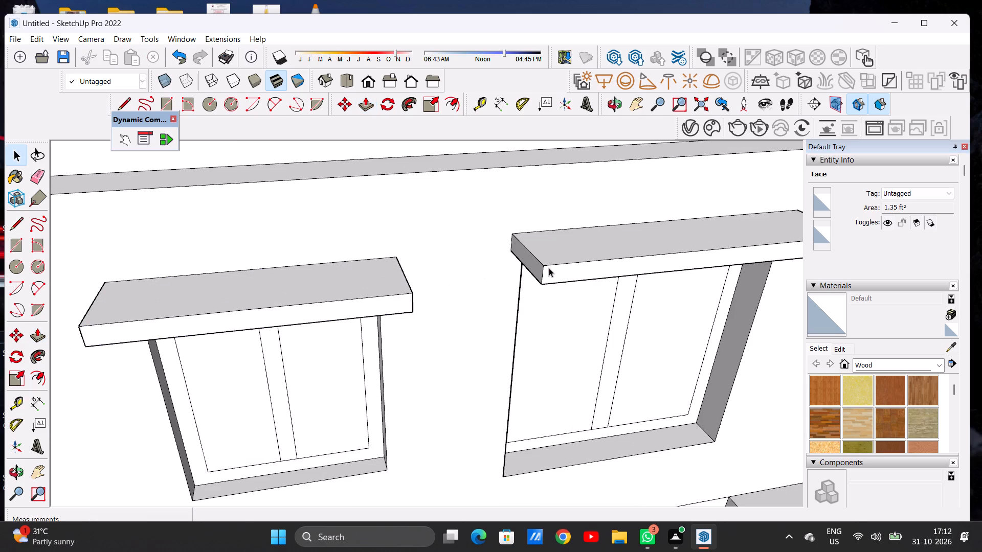
Examine the house from the window side, the balcony front and above to review the completed elevations.
scroll(547, 310, "down", 14)
middle_click_drag(562, 342, 489, 261)
scroll(516, 305, "down", 2)
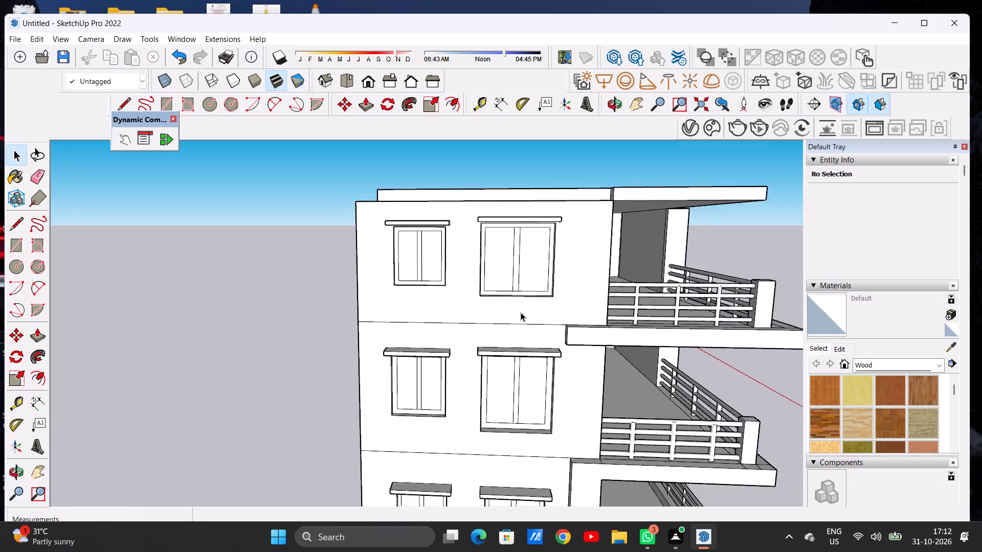
scroll(521, 312, "down", 15)
middle_click_drag(622, 307, 393, 322)
middle_click_drag(590, 317, 475, 317)
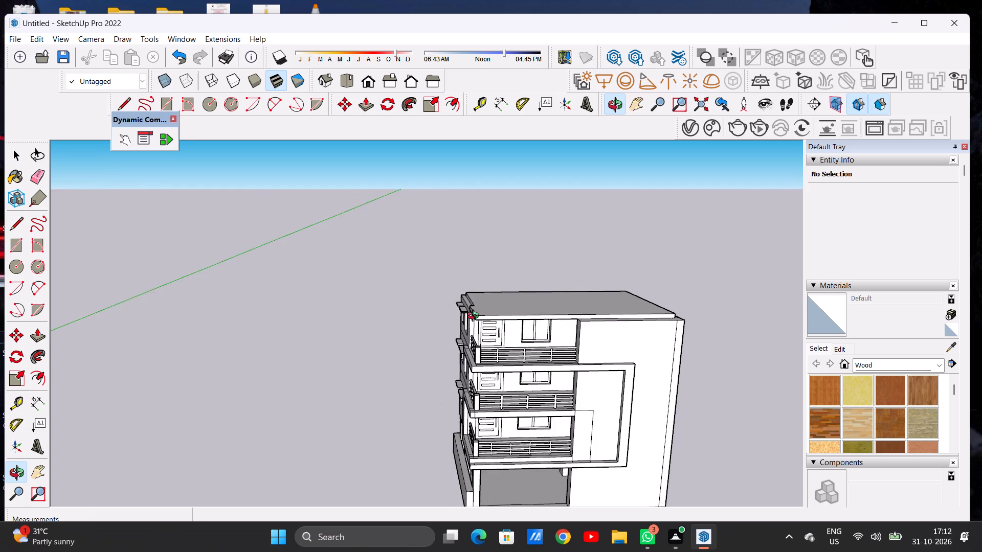
middle_click_drag(475, 317, 440, 318)
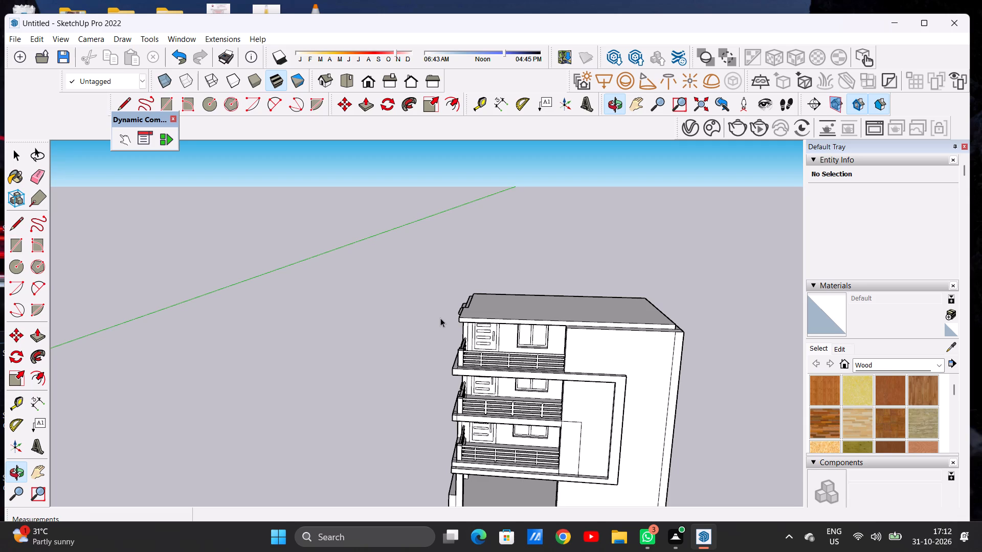
scroll(440, 318, "down", 7)
middle_click_drag(594, 341, 587, 321)
scroll(566, 335, "down", 1)
scroll(566, 335, "up", 6)
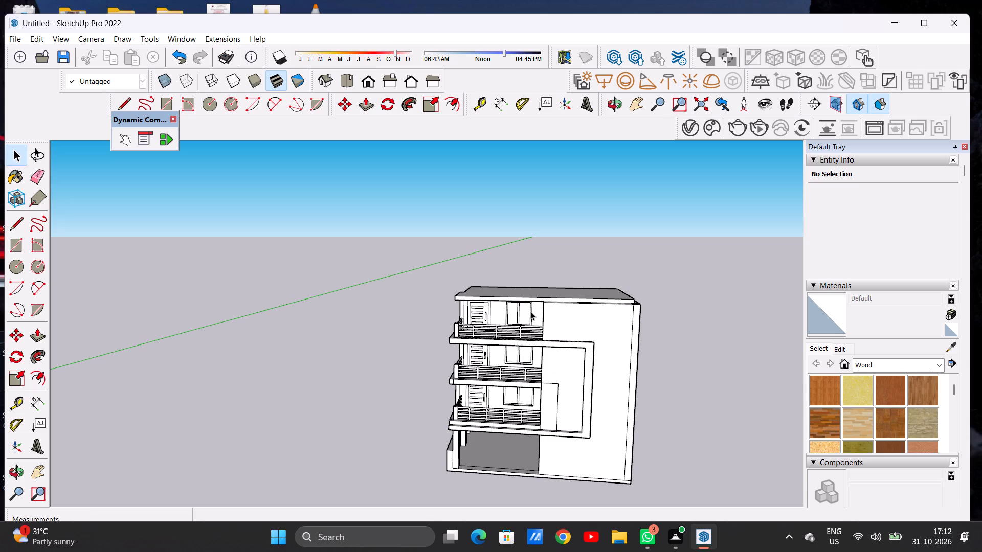
scroll(530, 308, "down", 6)
middle_click_drag(548, 281, 549, 286)
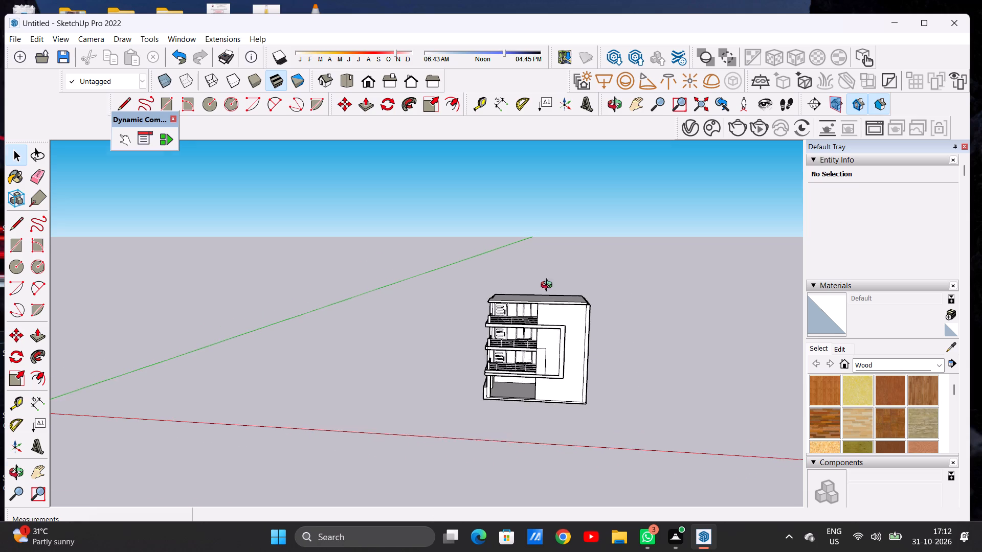
middle_click_drag(549, 286, 553, 341)
scroll(582, 315, "up", 14)
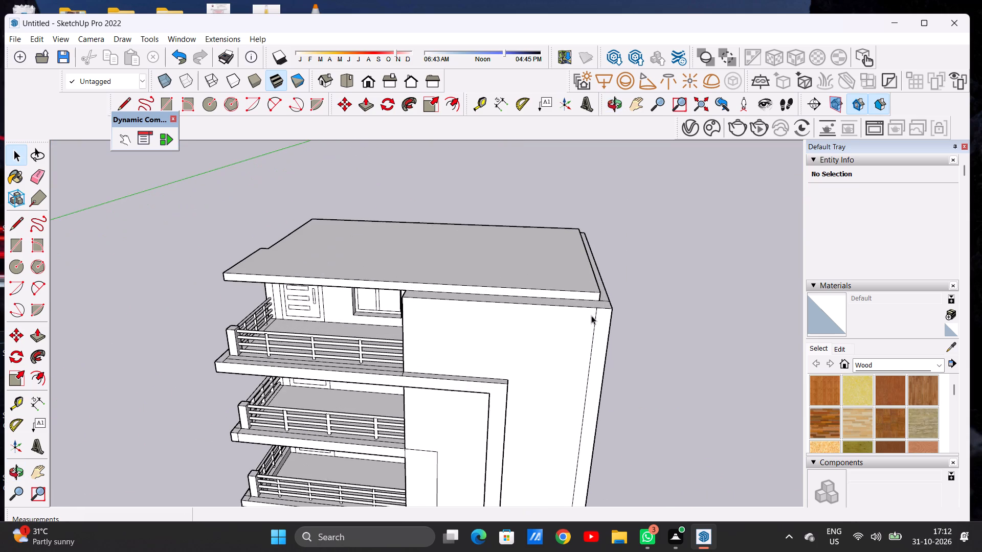
scroll(555, 304, "down", 5)
middle_click_drag(373, 281, 581, 279)
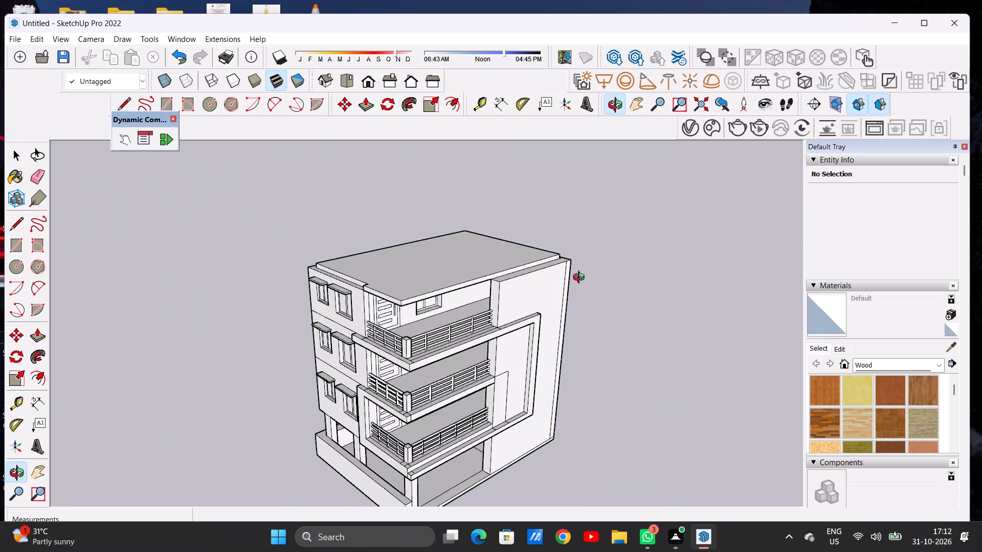
middle_click_drag(581, 279, 391, 267)
scroll(391, 298, "down", 3)
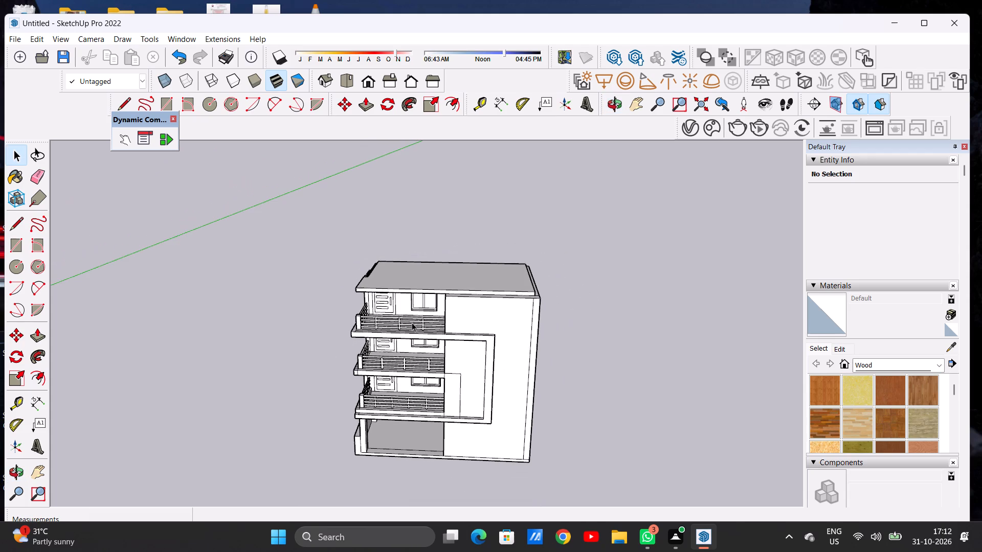
Examine the roof slab, its junction with the blank front wall, and the balcony front from close up and from above.
middle_click_drag(441, 325, 518, 293)
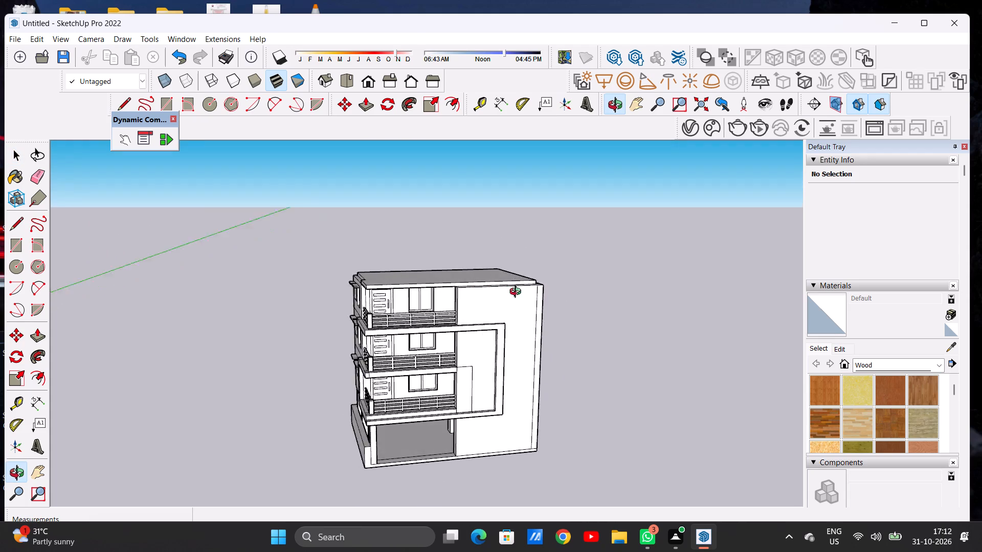
middle_click_drag(518, 293, 444, 286)
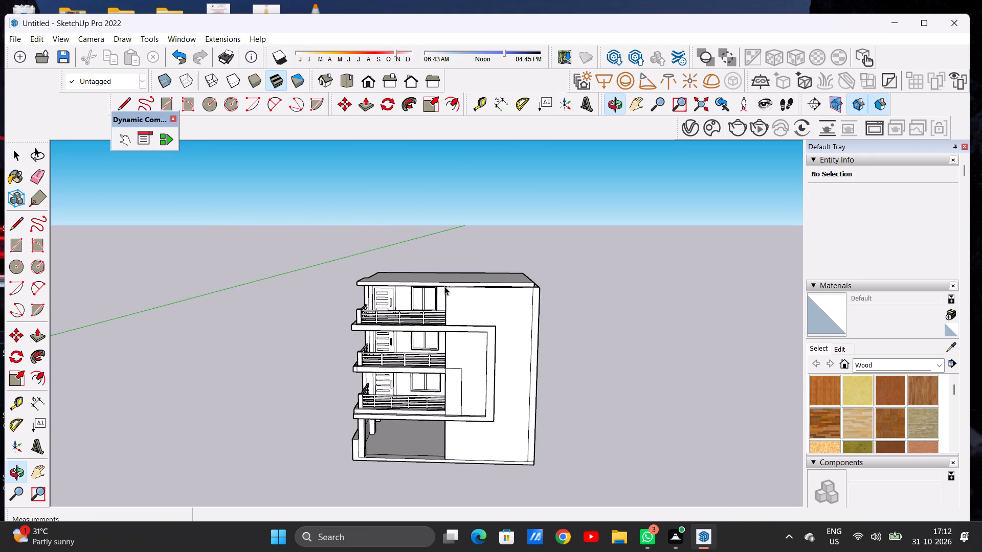
scroll(451, 293, "down", 6)
scroll(488, 290, "up", 9)
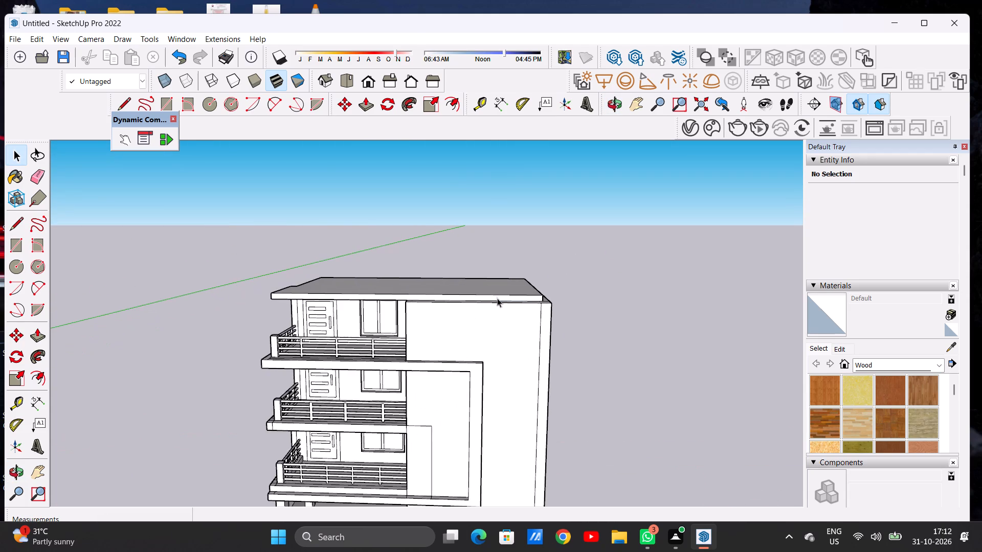
middle_click_drag(497, 298, 490, 342)
scroll(534, 301, "up", 9)
scroll(544, 301, "down", 3)
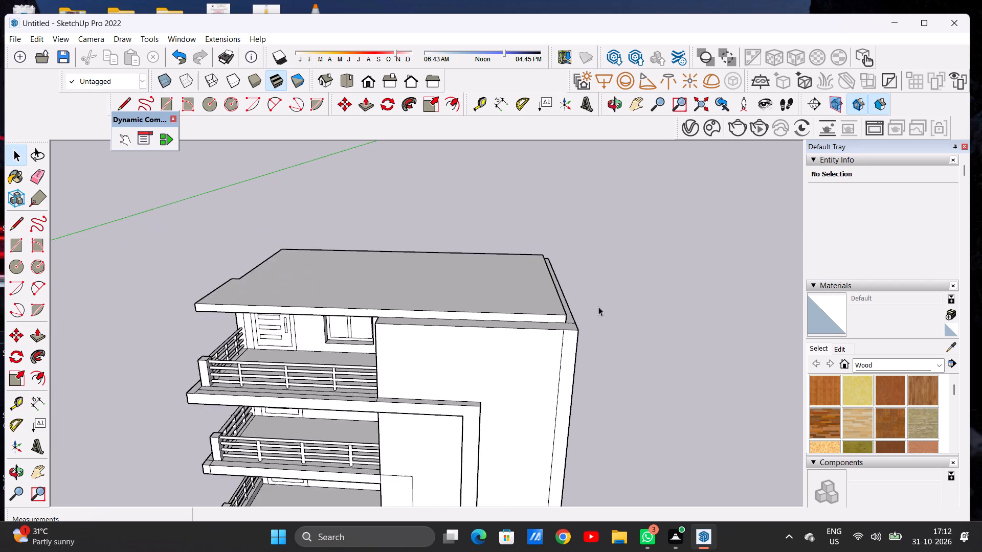
scroll(598, 307, "down", 9)
scroll(527, 298, "up", 10)
scroll(575, 303, "down", 1)
scroll(575, 303, "up", 1)
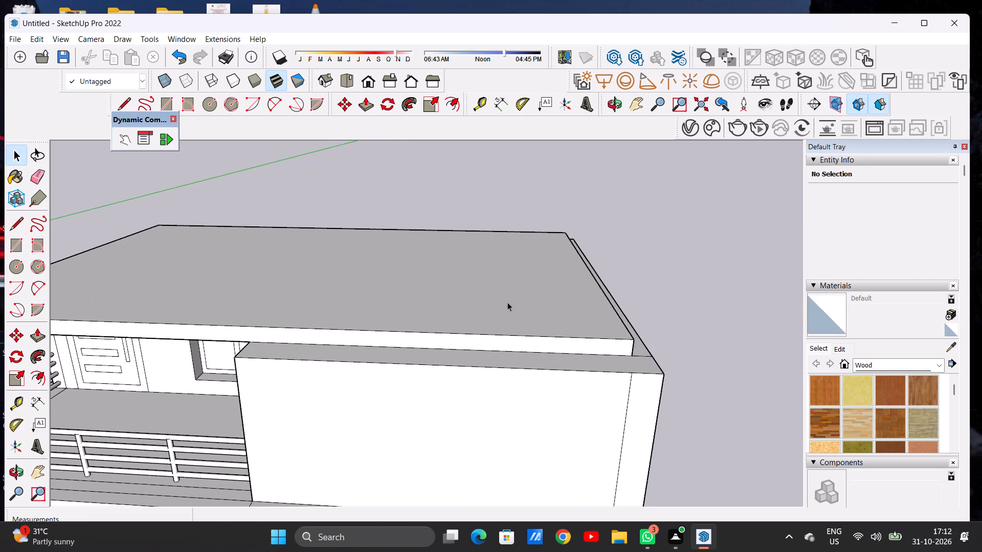
scroll(507, 302, "down", 6)
middle_click_drag(533, 313, 526, 292)
scroll(533, 291, "up", 3)
scroll(535, 294, "down", 6)
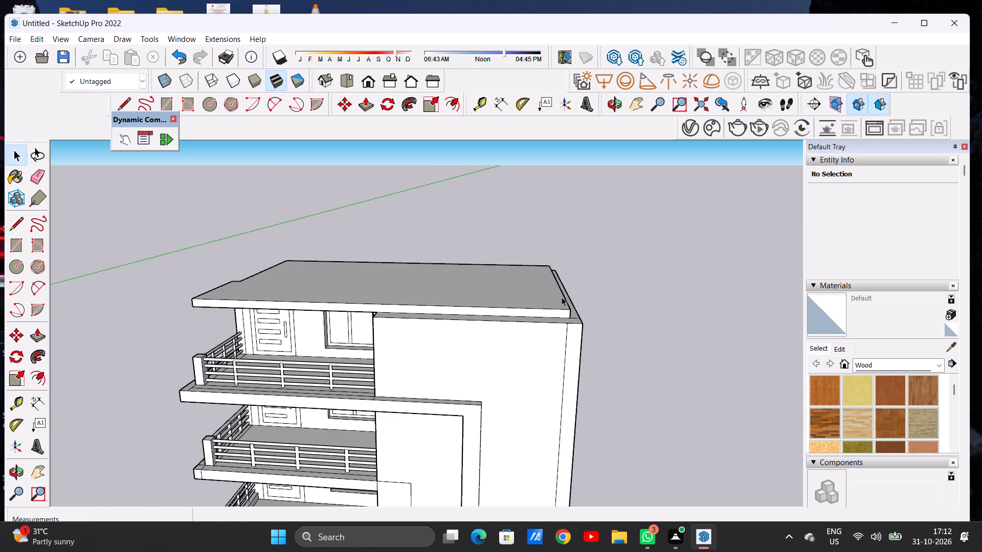
scroll(562, 297, "down", 4)
scroll(470, 303, "up", 1)
scroll(470, 303, "down", 1)
scroll(470, 303, "up", 4)
middle_click_drag(494, 302, 490, 296)
scroll(488, 291, "up", 3)
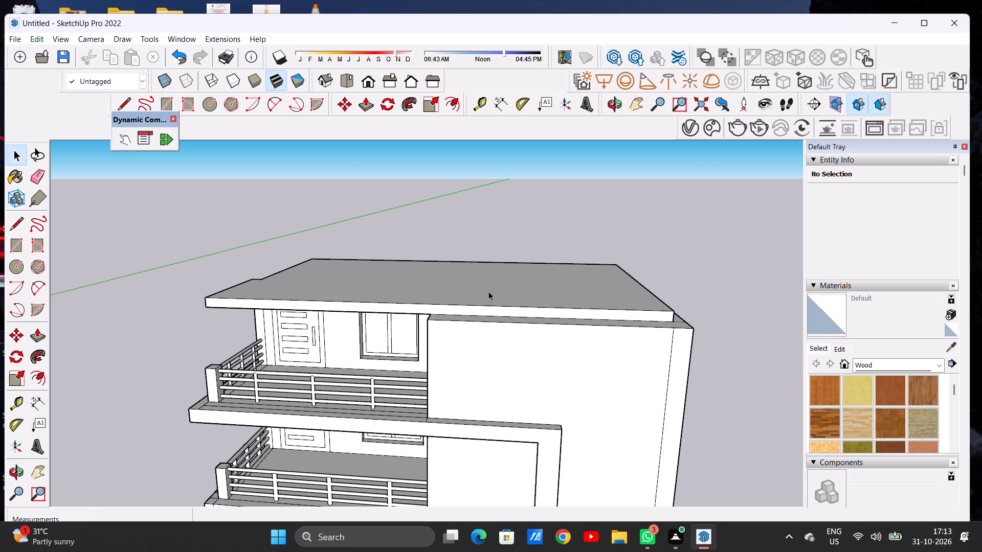
scroll(491, 335, "down", 11)
middle_click_drag(551, 336, 560, 377)
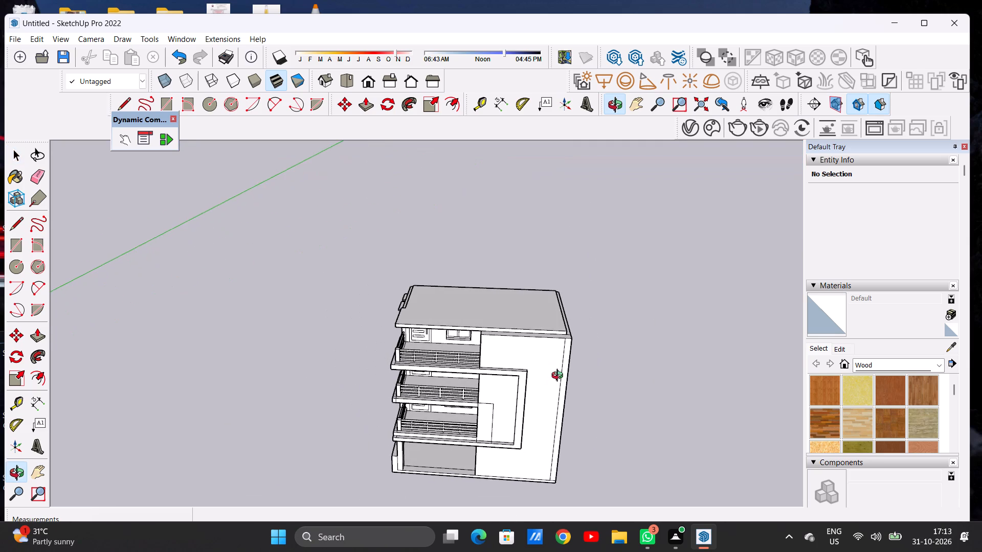
middle_click_drag(560, 377, 566, 372)
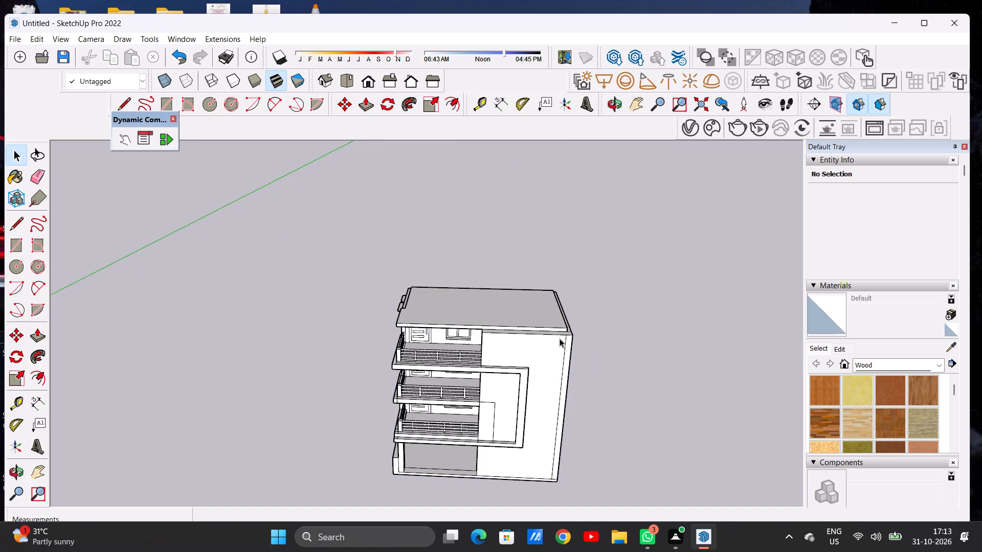